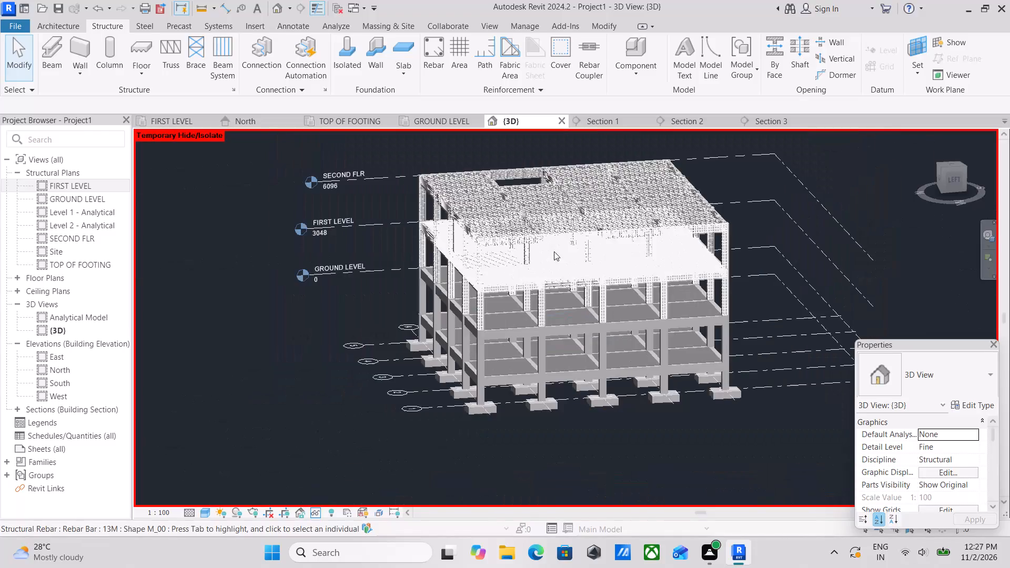
Select all matching 13M rebar instances in the 3D view and temporarily hide them.
{"action": "scroll", "coordinate": [554, 251], "scroll_direction": "down", "scroll_amount": 2}
{"action": "middle_click_drag", "start_coordinate": [528, 245], "coordinate": [766, 206], "text": "shift"}
{"action": "scroll", "coordinate": [551, 215], "scroll_direction": "up", "scroll_amount": 12}
{"action": "scroll", "coordinate": [474, 253], "scroll_direction": "up", "scroll_amount": 2}
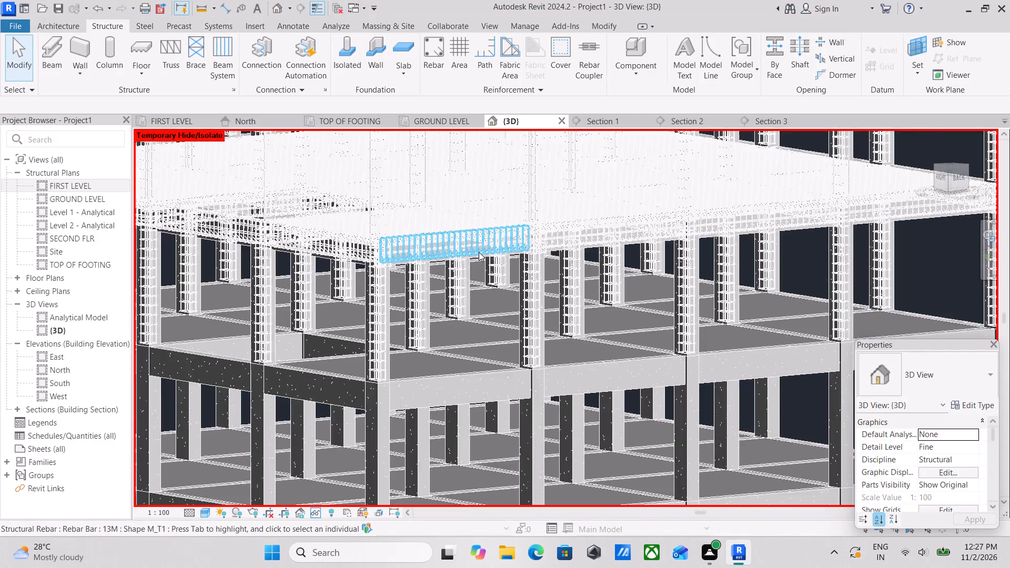
{"action": "scroll", "coordinate": [479, 252], "scroll_direction": "up", "scroll_amount": 1}
{"action": "left_click", "coordinate": [482, 241]}
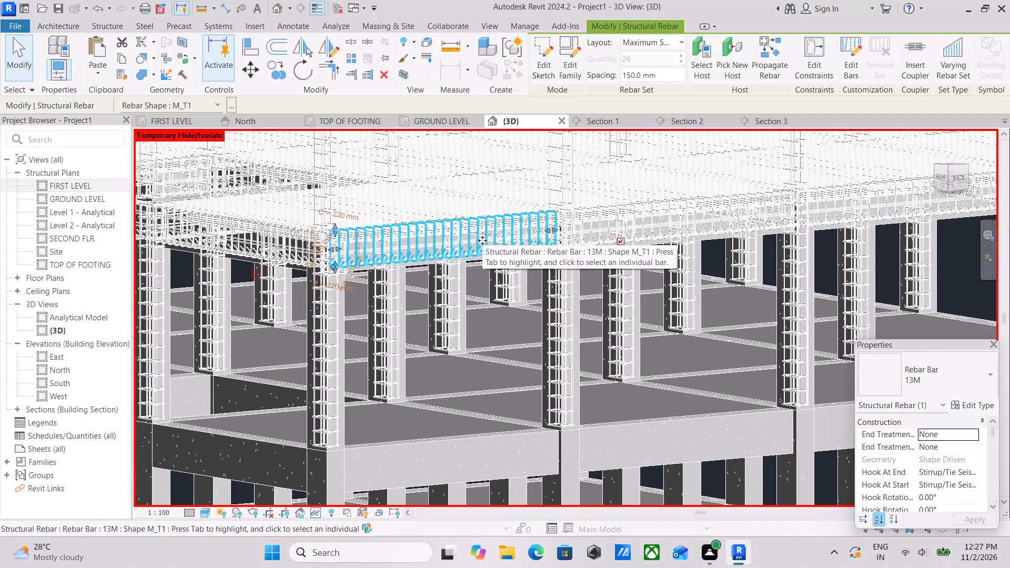
{"action": "type", "text": "SA"}
{"action": "scroll", "coordinate": [483, 240], "scroll_direction": "down", "scroll_amount": 3}
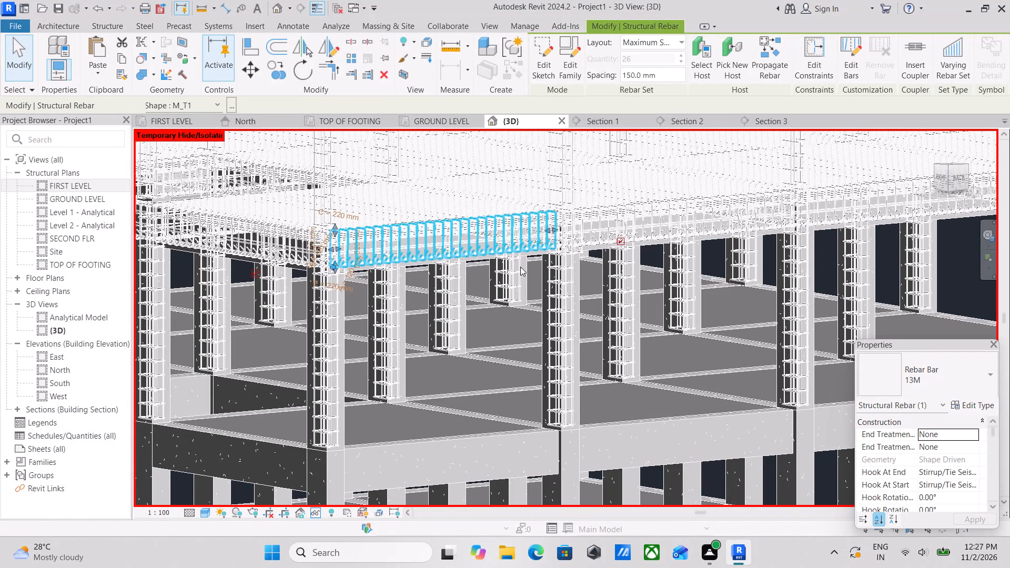
{"action": "scroll", "coordinate": [528, 274], "scroll_direction": "down", "scroll_amount": 3}
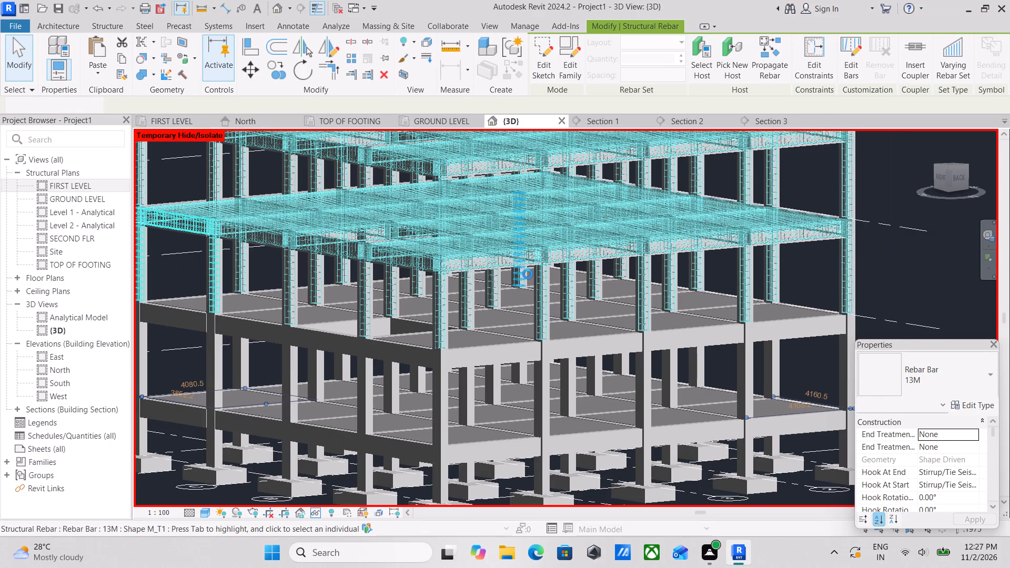
{"action": "type", "text": "HH"}
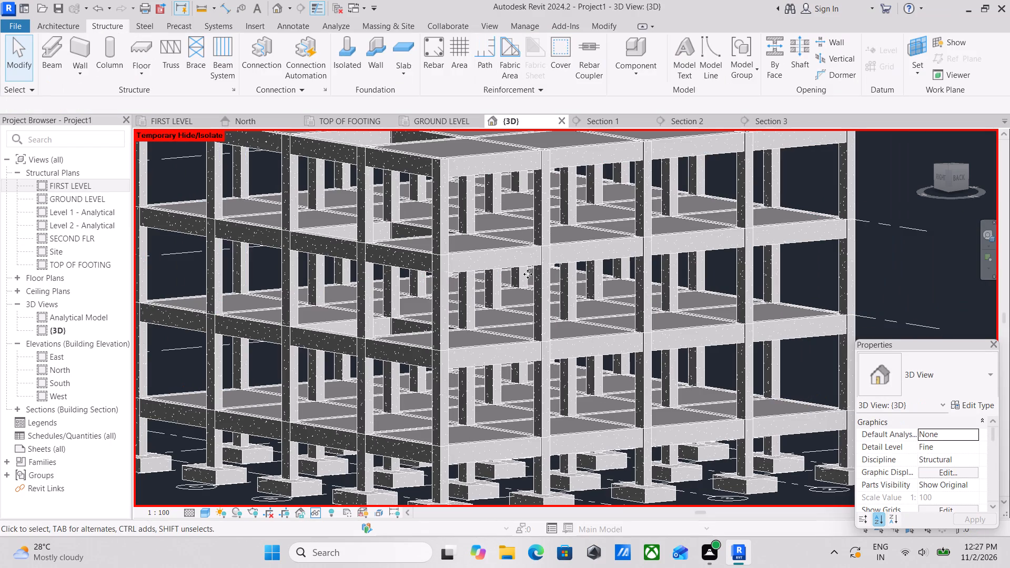
Examine the concrete frame from several sides, from the top slab down to the footings and lowest beams.
{"action": "scroll", "coordinate": [391, 182], "scroll_direction": "down", "scroll_amount": 3}
{"action": "middle_click_drag", "start_coordinate": [393, 234], "coordinate": [605, 334]}
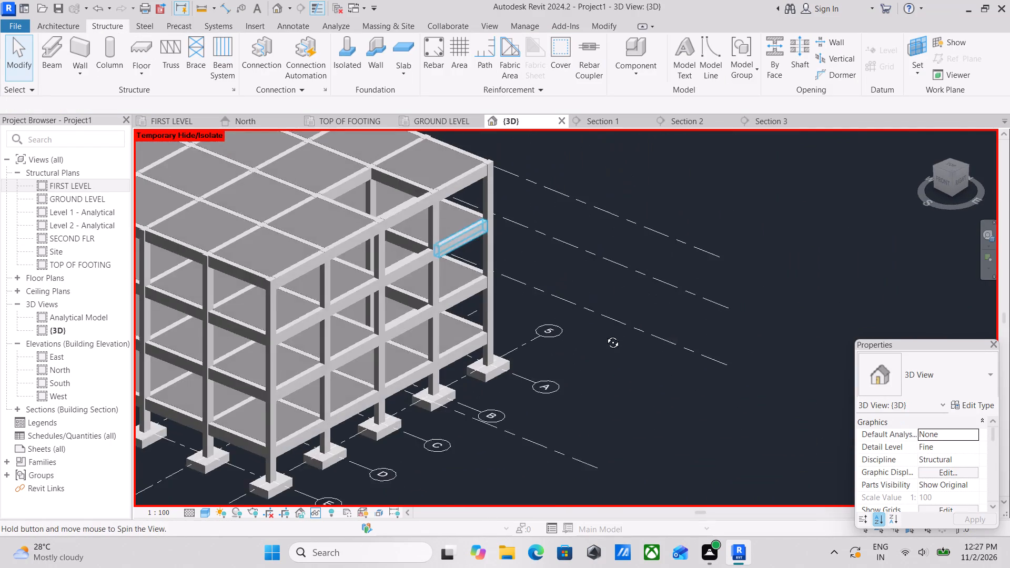
{"action": "middle_click_drag", "start_coordinate": [605, 334], "coordinate": [602, 333]}
{"action": "middle_click_drag", "start_coordinate": [523, 307], "coordinate": [351, 429], "text": "shift"}
{"action": "scroll", "coordinate": [346, 420], "scroll_direction": "up", "scroll_amount": 1, "text": "shift"}
{"action": "scroll", "coordinate": [284, 283], "scroll_direction": "down", "scroll_amount": 1}
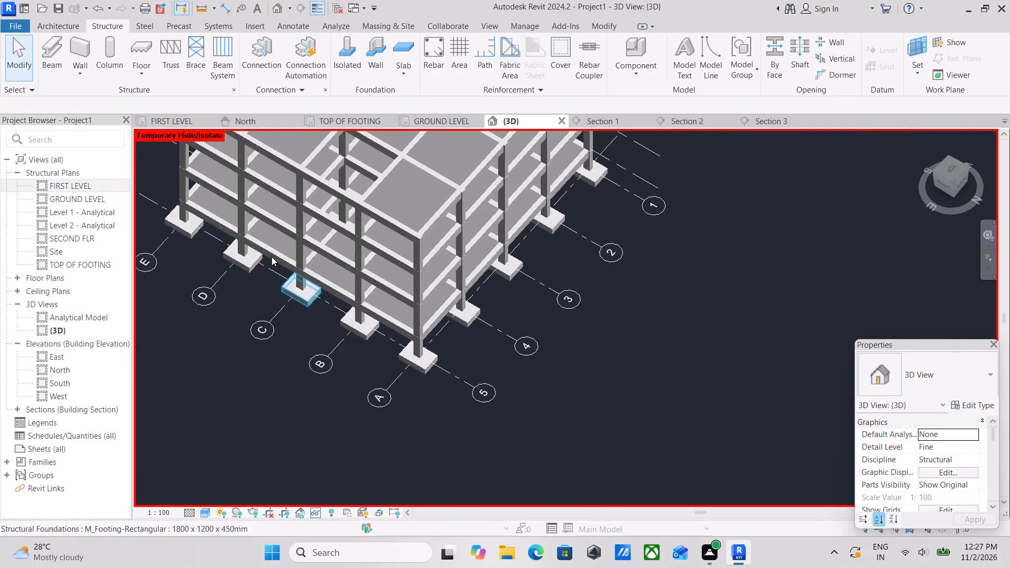
{"action": "middle_click_drag", "start_coordinate": [278, 258], "coordinate": [348, 333]}
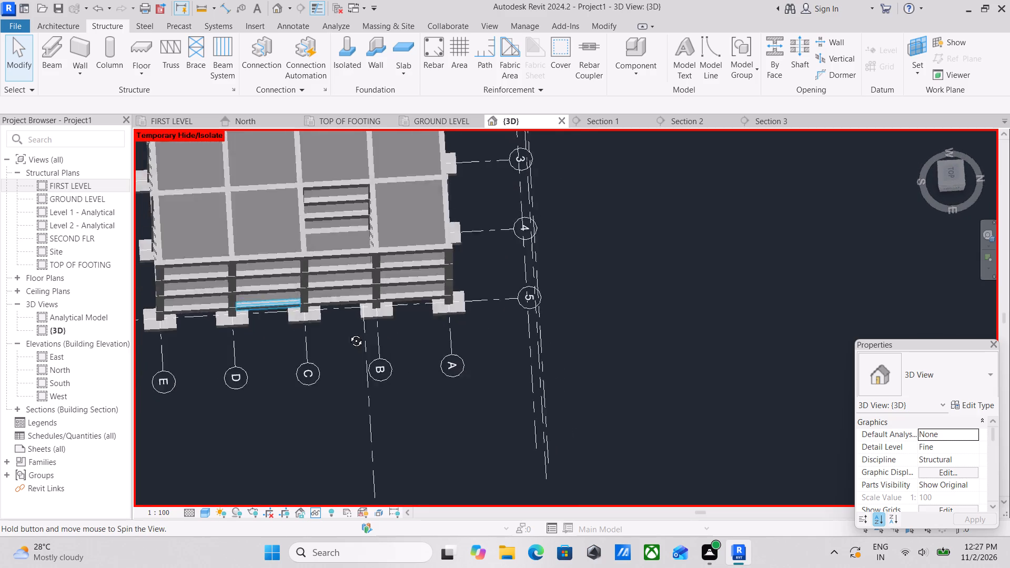
{"action": "middle_click_drag", "start_coordinate": [348, 333], "coordinate": [356, 119]}
{"action": "middle_click_drag", "start_coordinate": [419, 281], "coordinate": [352, 228]}
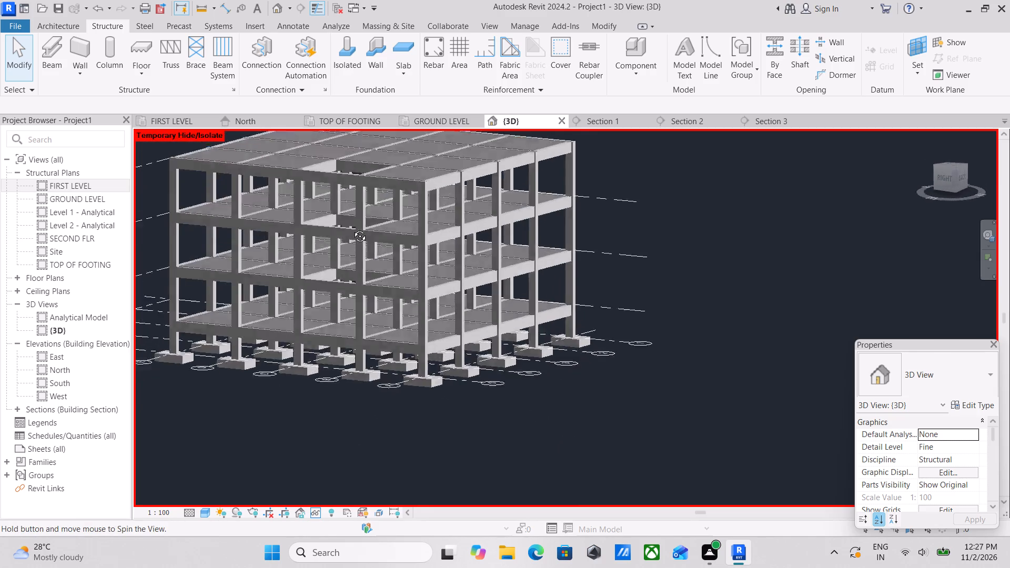
{"action": "middle_click_drag", "start_coordinate": [352, 228], "coordinate": [371, 362]}
{"action": "scroll", "coordinate": [328, 333], "scroll_direction": "up", "scroll_amount": 1}
{"action": "middle_click_drag", "start_coordinate": [307, 271], "coordinate": [412, 212], "text": "shift"}
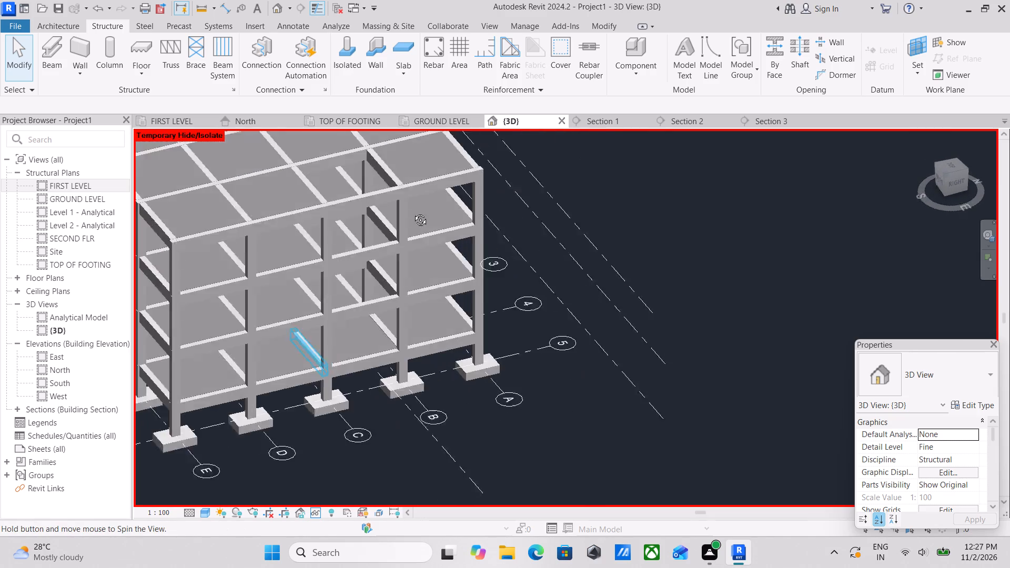
{"action": "middle_click_drag", "start_coordinate": [412, 212], "coordinate": [428, 192], "text": "shift"}
{"action": "scroll", "coordinate": [402, 360], "scroll_direction": "up", "scroll_amount": 9}
{"action": "scroll", "coordinate": [383, 349], "scroll_direction": "down", "scroll_amount": 1}
{"action": "middle_click_drag", "start_coordinate": [382, 346], "coordinate": [405, 362]}
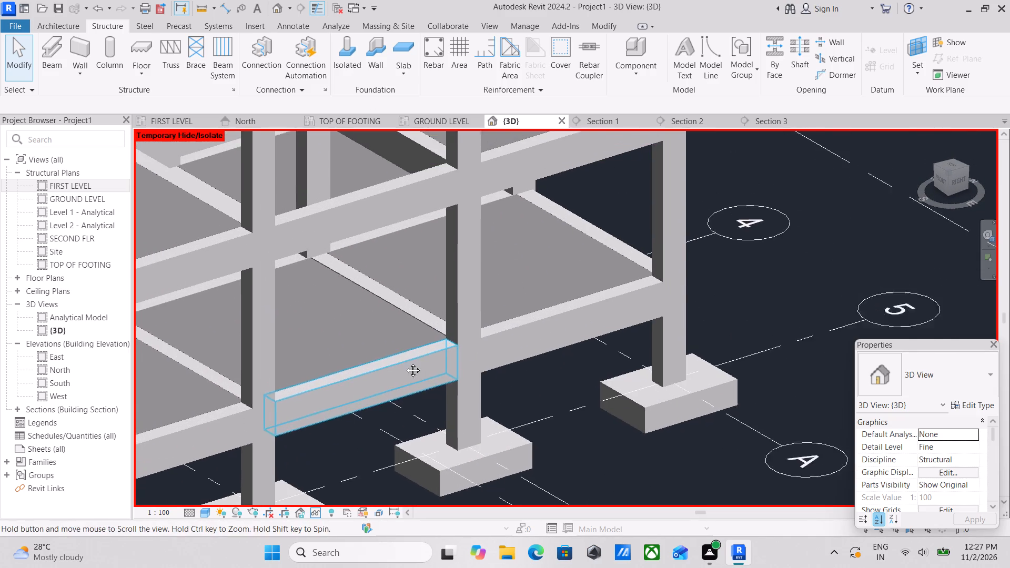
{"action": "middle_click_drag", "start_coordinate": [405, 362], "coordinate": [447, 386]}
{"action": "scroll", "coordinate": [462, 358], "scroll_direction": "down", "scroll_amount": 2}
{"action": "middle_click", "coordinate": [462, 358]}
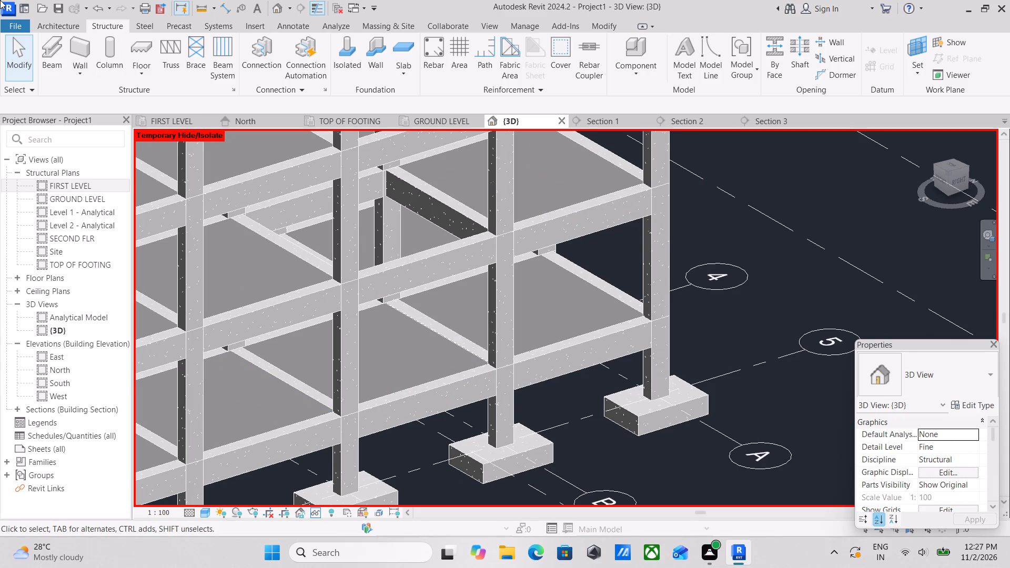
Start placing a structural wall and open its base constraint level choices.
{"action": "left_click", "coordinate": [72, 64]}
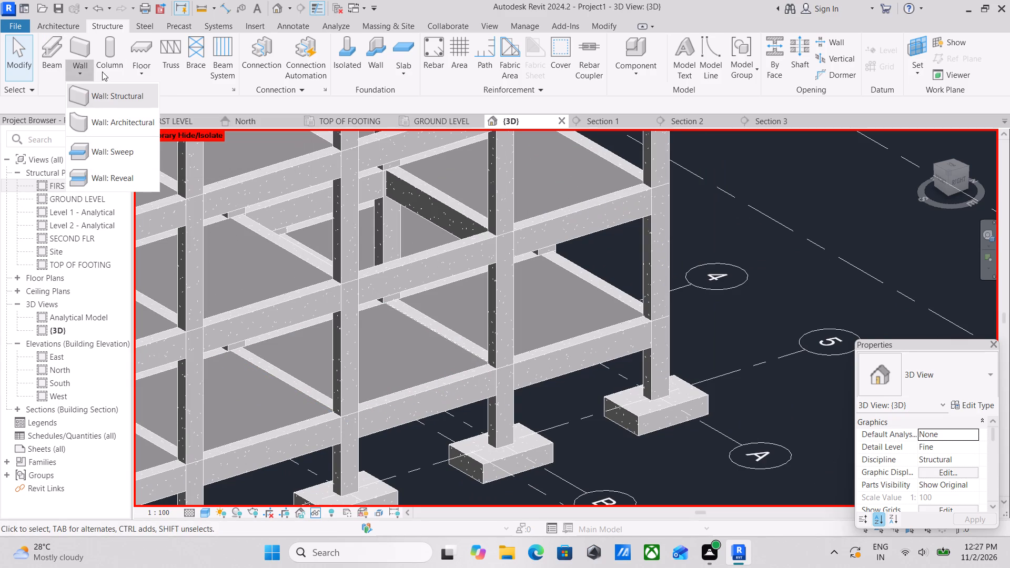
{"action": "left_click", "coordinate": [100, 98]}
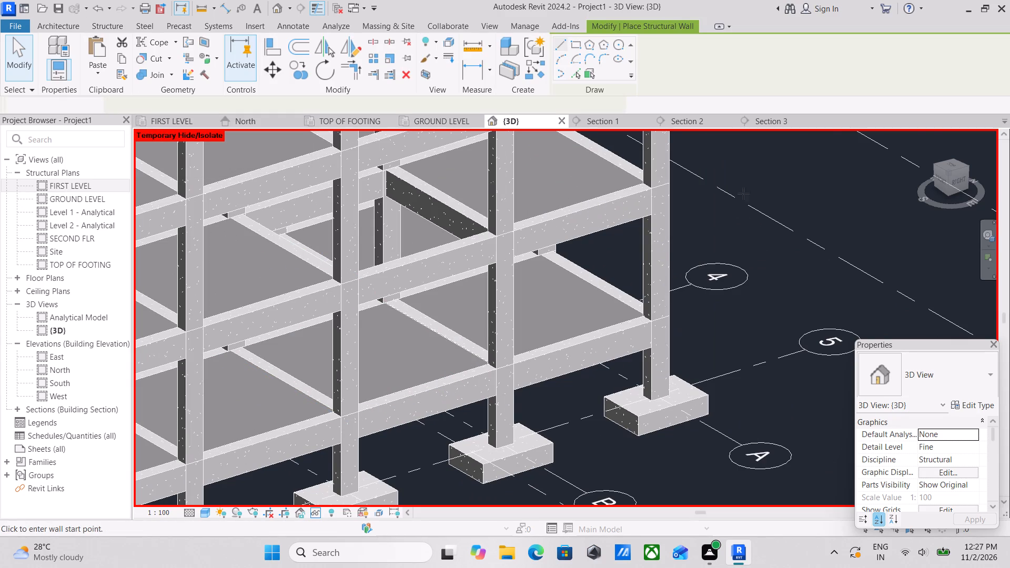
{"action": "scroll", "coordinate": [748, 186], "scroll_direction": "down", "scroll_amount": 4}
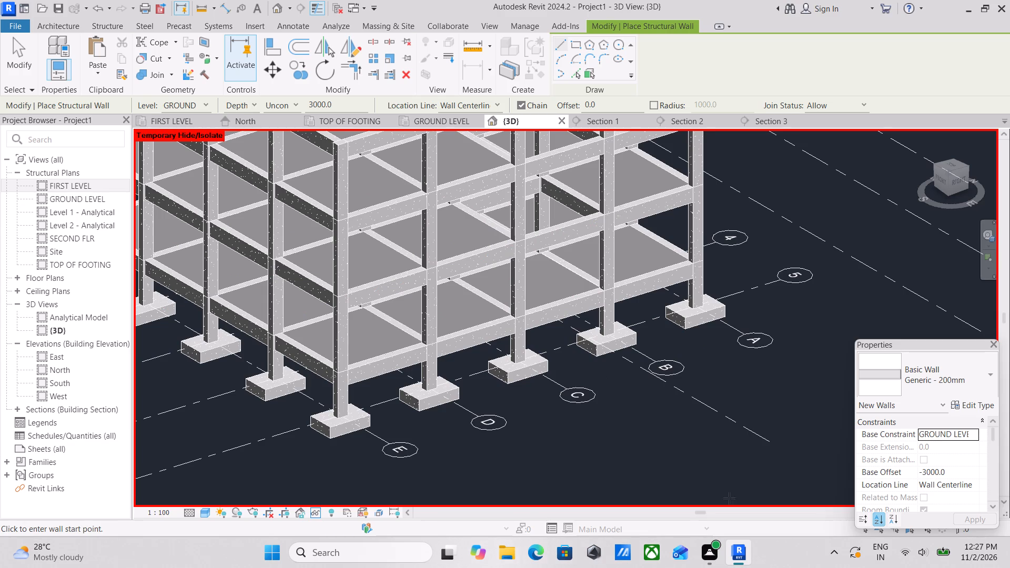
{"action": "left_click", "coordinate": [957, 435]}
{"action": "left_click", "coordinate": [974, 433]}
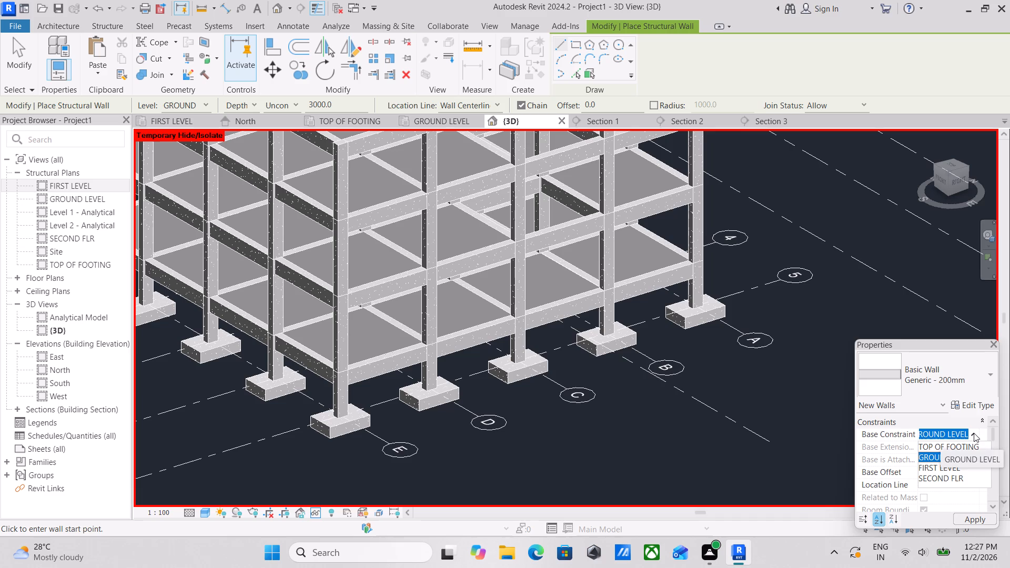
{"action": "scroll", "coordinate": [946, 470], "scroll_direction": "up", "scroll_amount": 1}
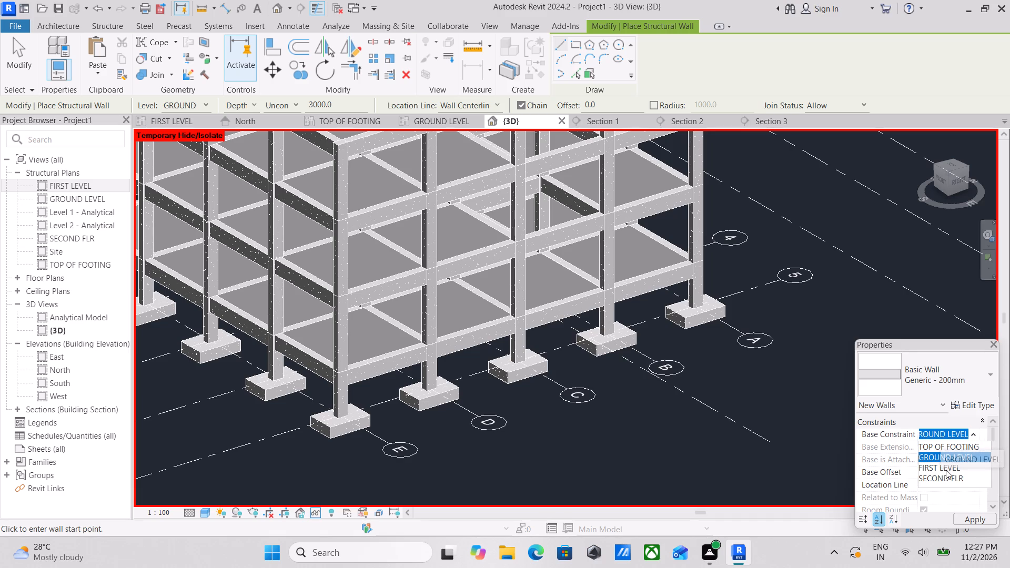
{"action": "scroll", "coordinate": [946, 470], "scroll_direction": "down", "scroll_amount": 7}
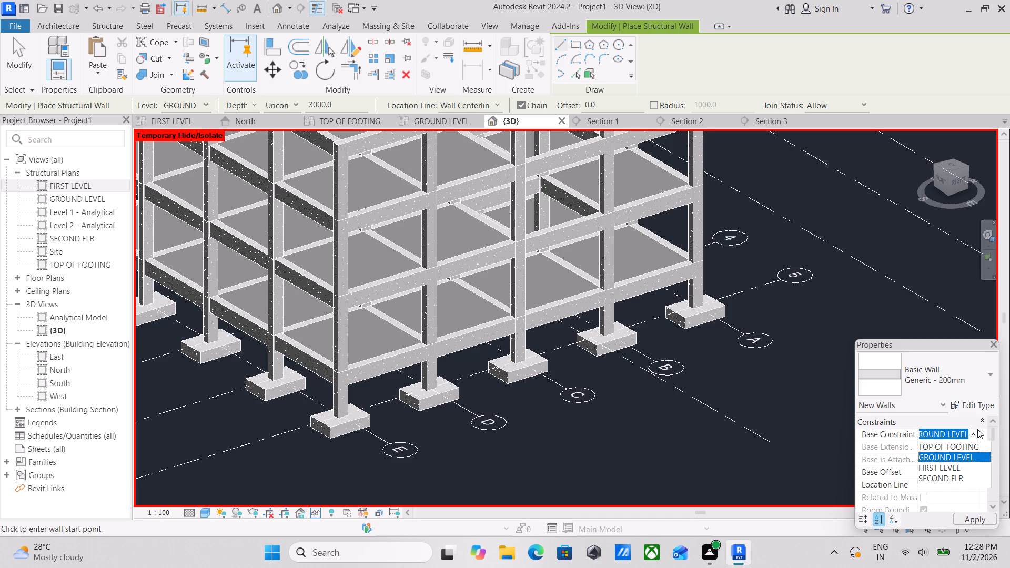
{"action": "left_click", "coordinate": [976, 431]}
{"action": "scroll", "coordinate": [954, 453], "scroll_direction": "down", "scroll_amount": 3}
{"action": "scroll", "coordinate": [953, 453], "scroll_direction": "up", "scroll_amount": 2}
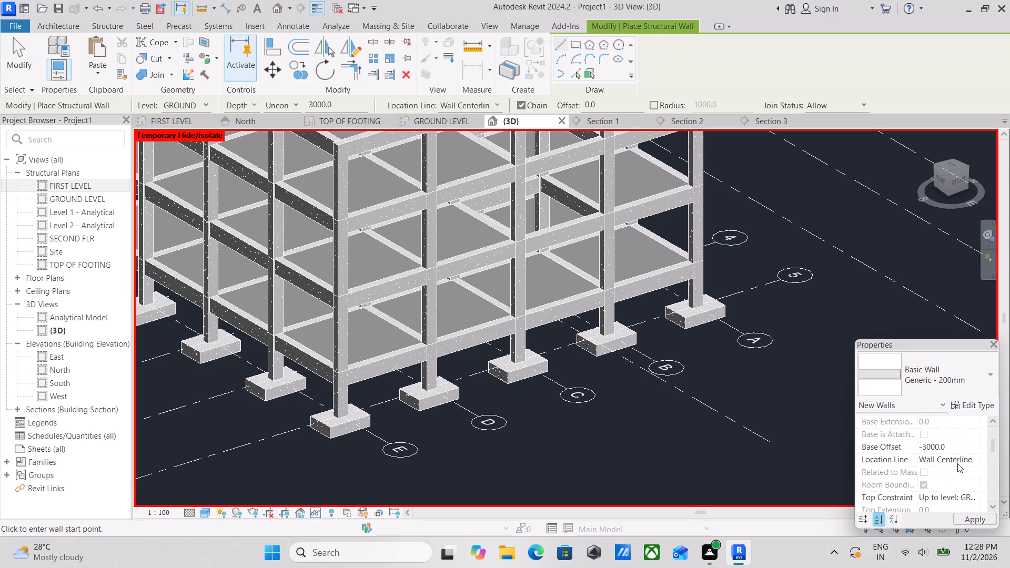
{"action": "scroll", "coordinate": [957, 463], "scroll_direction": "down", "scroll_amount": 1}
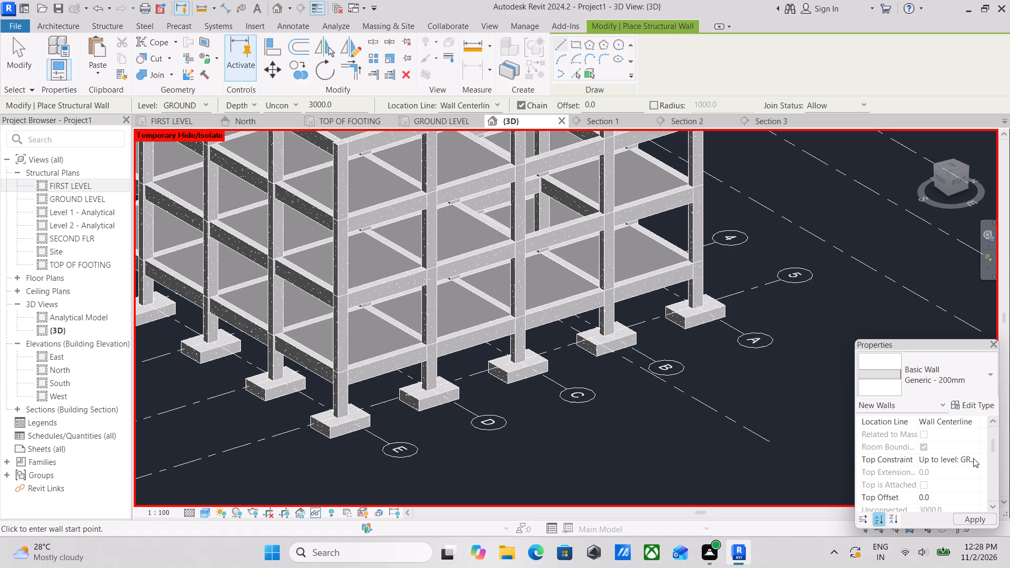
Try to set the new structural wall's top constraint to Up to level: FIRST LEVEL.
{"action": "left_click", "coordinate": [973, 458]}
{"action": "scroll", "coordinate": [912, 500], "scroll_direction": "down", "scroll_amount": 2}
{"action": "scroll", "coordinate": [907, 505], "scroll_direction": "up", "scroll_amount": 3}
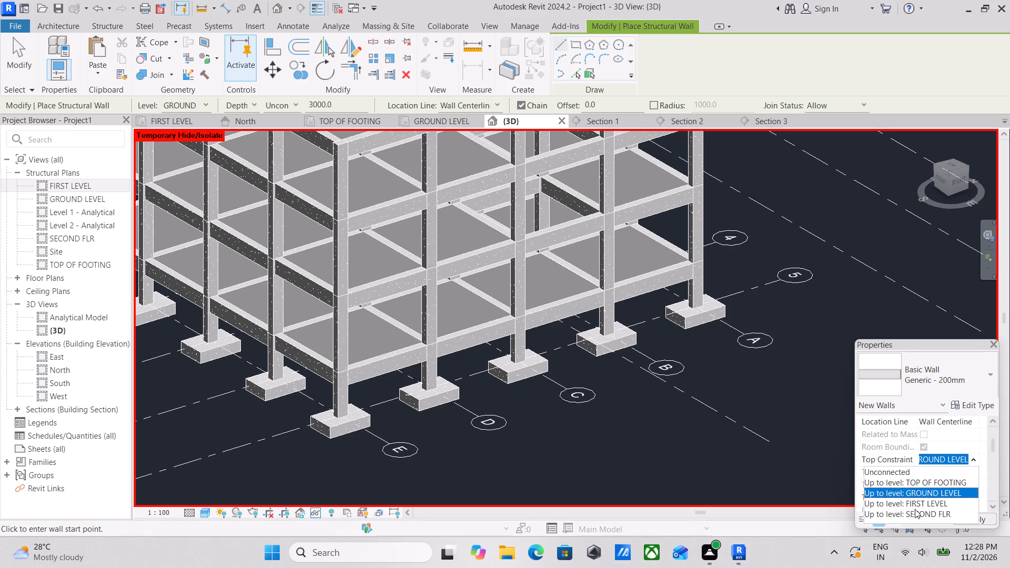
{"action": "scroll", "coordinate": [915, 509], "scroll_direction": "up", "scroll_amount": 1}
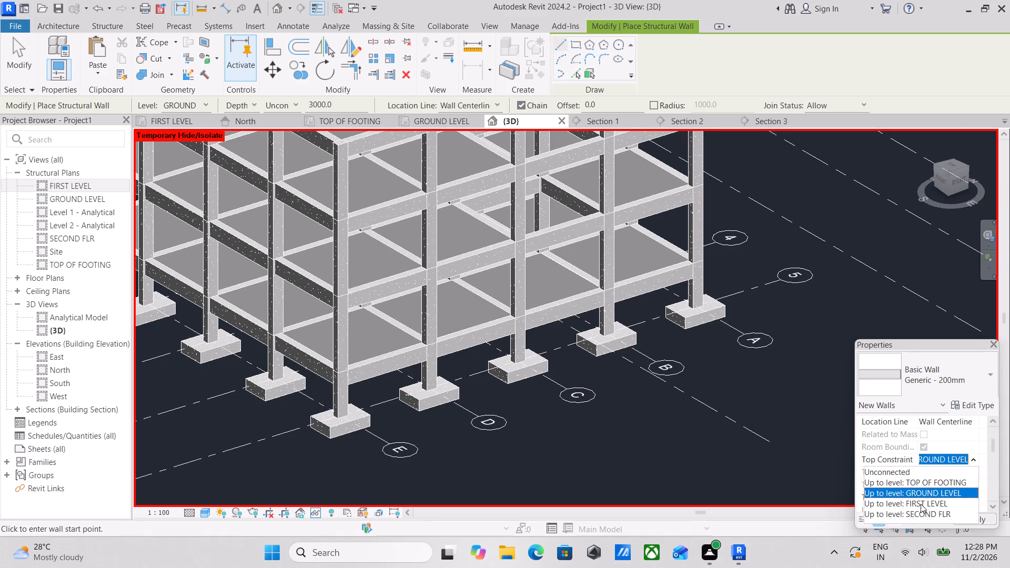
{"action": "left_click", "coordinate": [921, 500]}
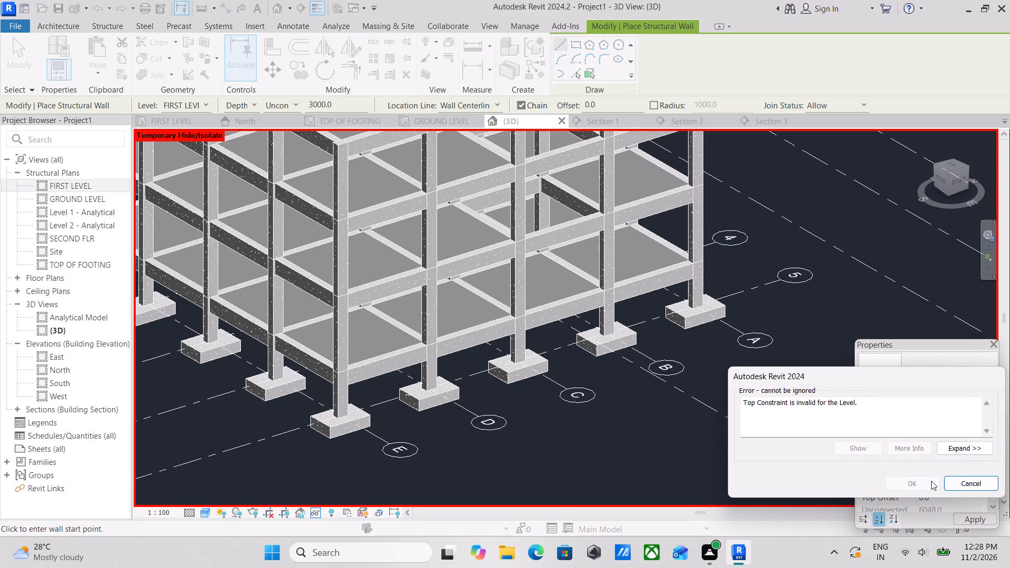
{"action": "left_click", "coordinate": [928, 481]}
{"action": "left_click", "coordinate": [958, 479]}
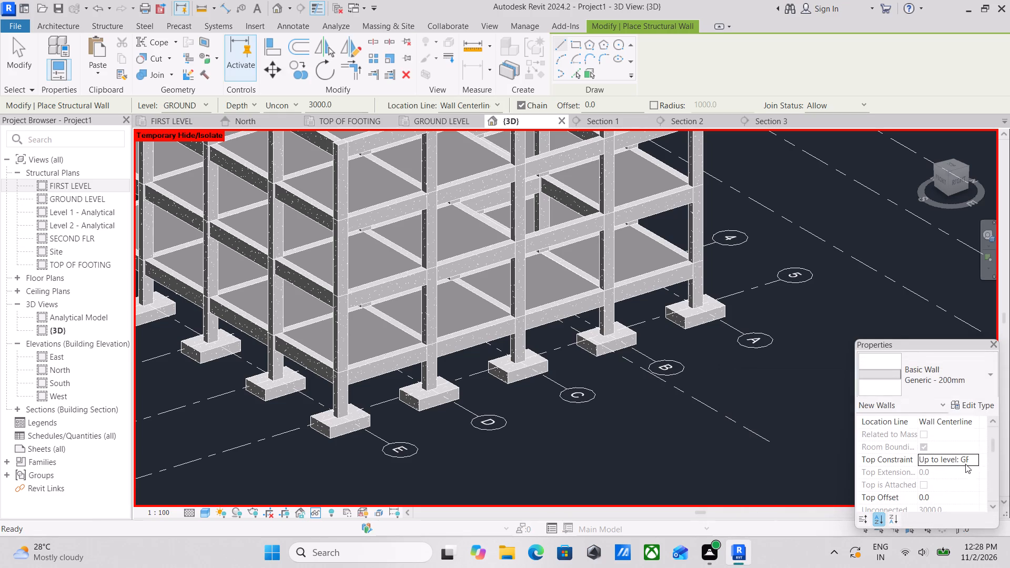
Set the new Generic - 200mm wall's top constraint to Up to level: FIRST LEVEL.
{"action": "left_click", "coordinate": [967, 461]}
{"action": "left_click", "coordinate": [971, 461]}
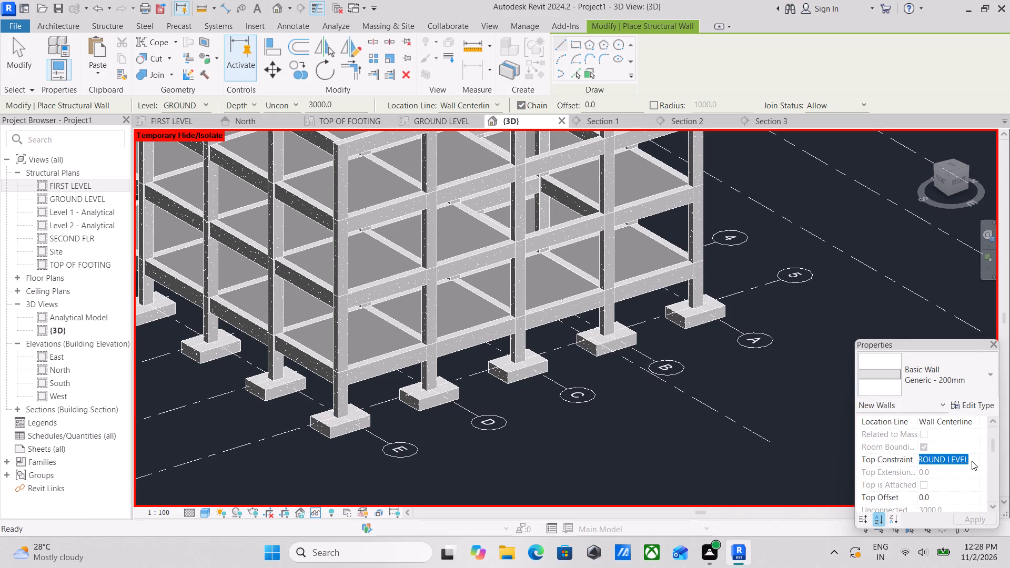
{"action": "left_click", "coordinate": [972, 461]}
{"action": "scroll", "coordinate": [970, 461], "scroll_direction": "down", "scroll_amount": 2}
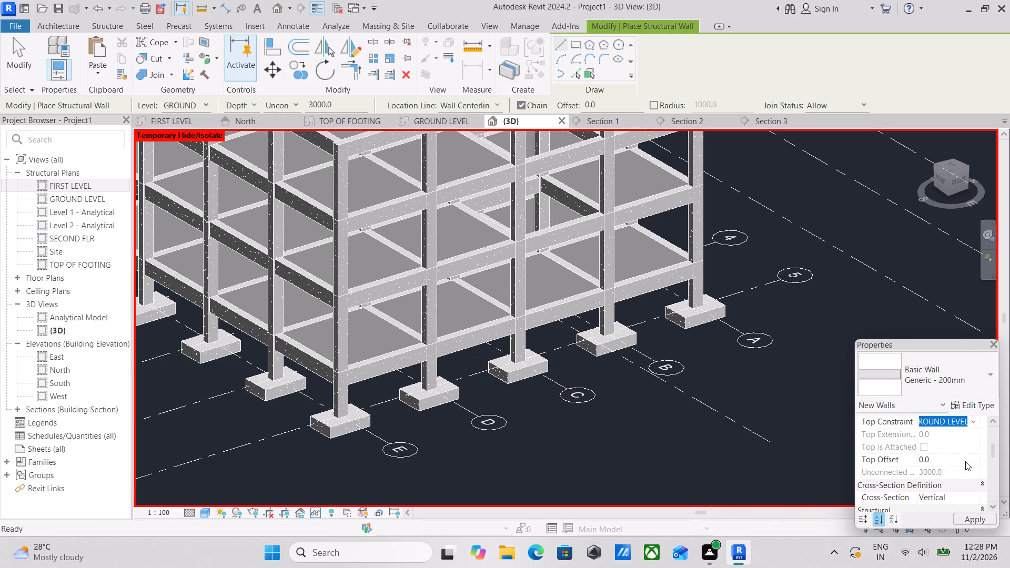
{"action": "scroll", "coordinate": [958, 459], "scroll_direction": "up", "scroll_amount": 1}
{"action": "scroll", "coordinate": [958, 458], "scroll_direction": "down", "scroll_amount": 2}
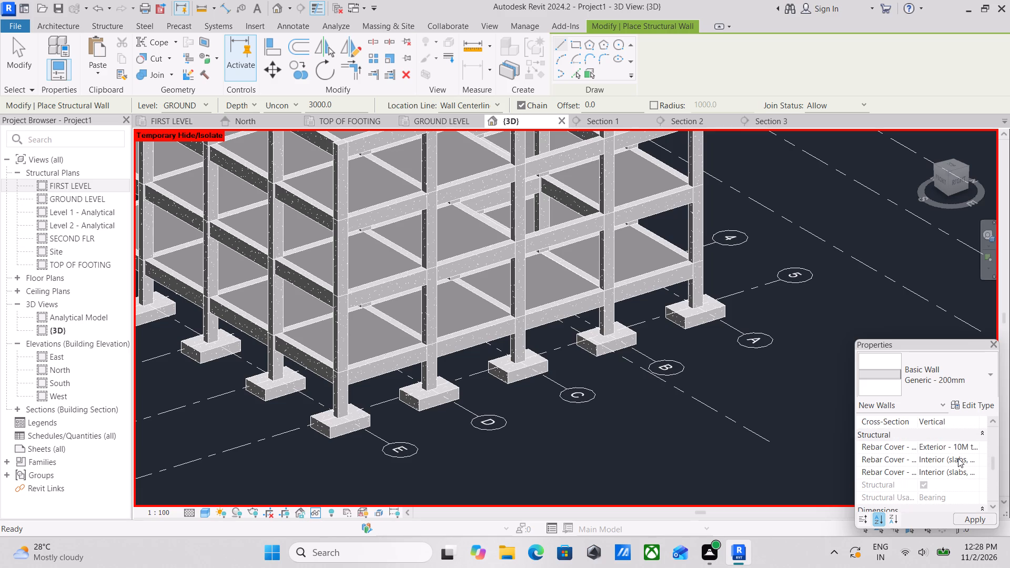
{"action": "scroll", "coordinate": [958, 458], "scroll_direction": "down", "scroll_amount": 5}
{"action": "scroll", "coordinate": [956, 458], "scroll_direction": "up", "scroll_amount": 9}
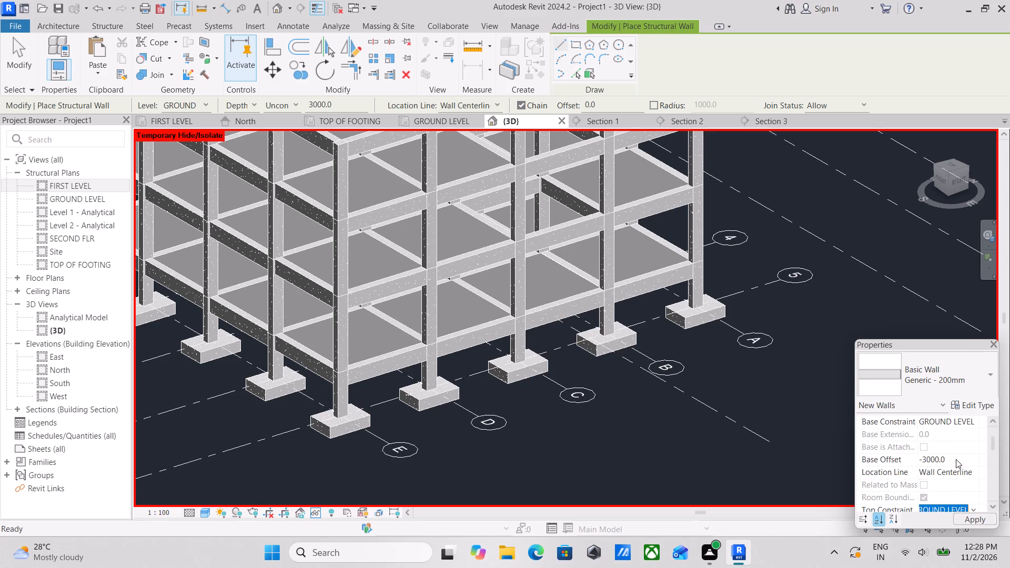
{"action": "scroll", "coordinate": [956, 459], "scroll_direction": "up", "scroll_amount": 2}
{"action": "scroll", "coordinate": [956, 459], "scroll_direction": "down", "scroll_amount": 2}
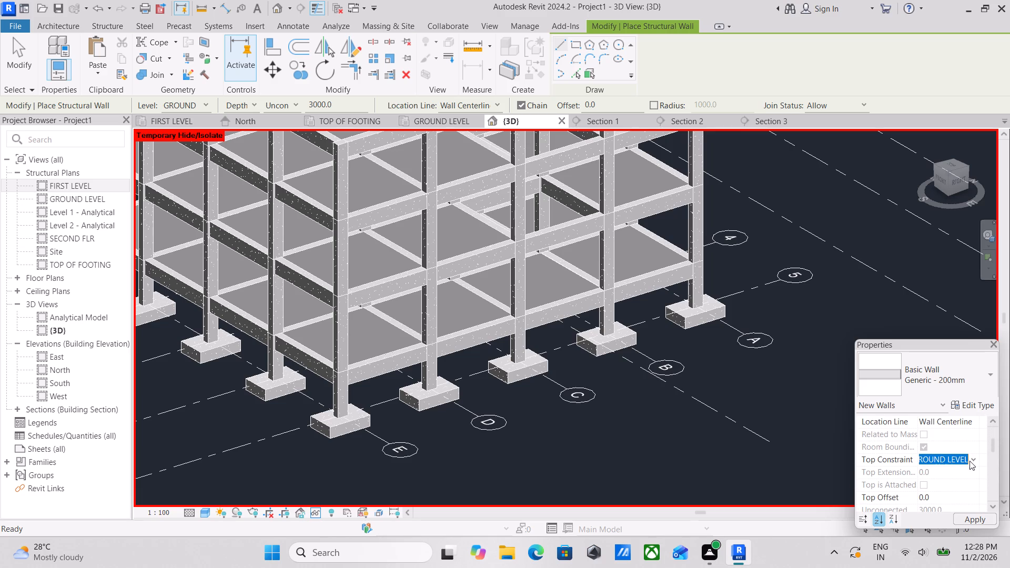
{"action": "left_click", "coordinate": [969, 461]}
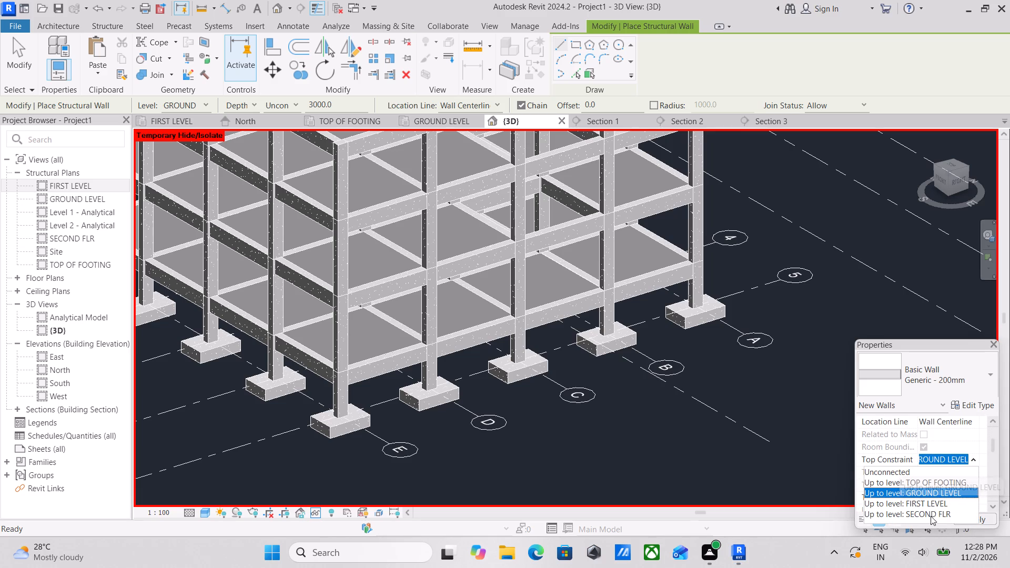
{"action": "left_click", "coordinate": [922, 504]}
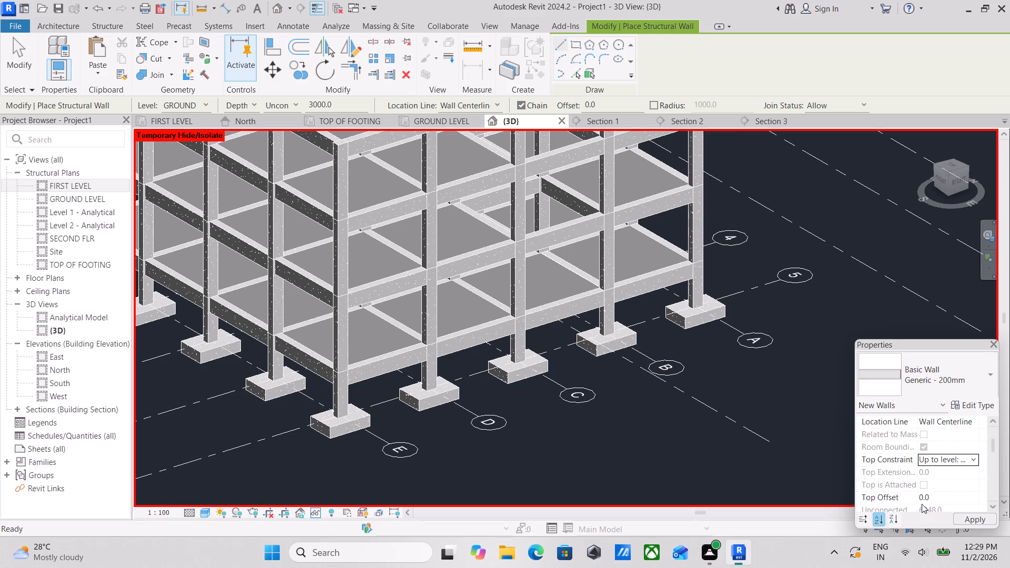
{"action": "scroll", "coordinate": [942, 455], "scroll_direction": "up", "scroll_amount": 3}
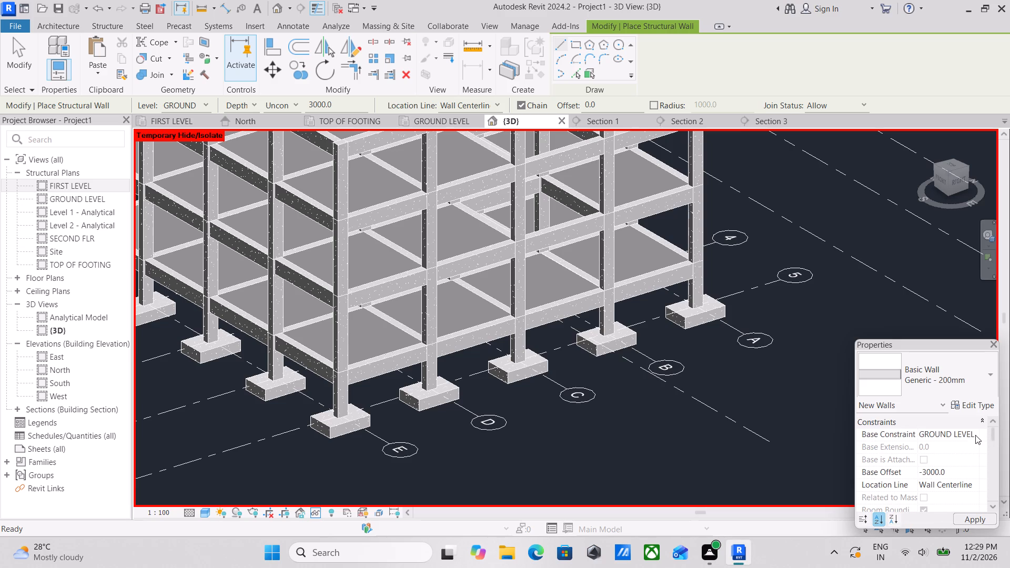
Check the new Generic - 200mm wall's base and top constraints, keeping GROUND LEVEL as the base.
{"action": "left_click", "coordinate": [975, 435]}
{"action": "scroll", "coordinate": [952, 474], "scroll_direction": "down", "scroll_amount": 2}
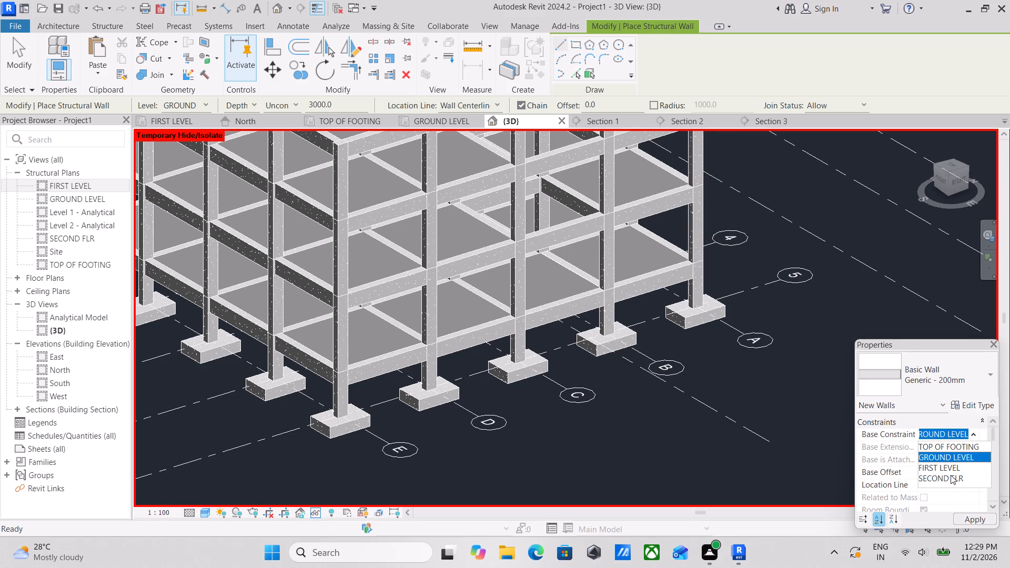
{"action": "scroll", "coordinate": [948, 483], "scroll_direction": "up", "scroll_amount": 2}
{"action": "left_click", "coordinate": [952, 456]}
{"action": "scroll", "coordinate": [952, 458], "scroll_direction": "down", "scroll_amount": 3}
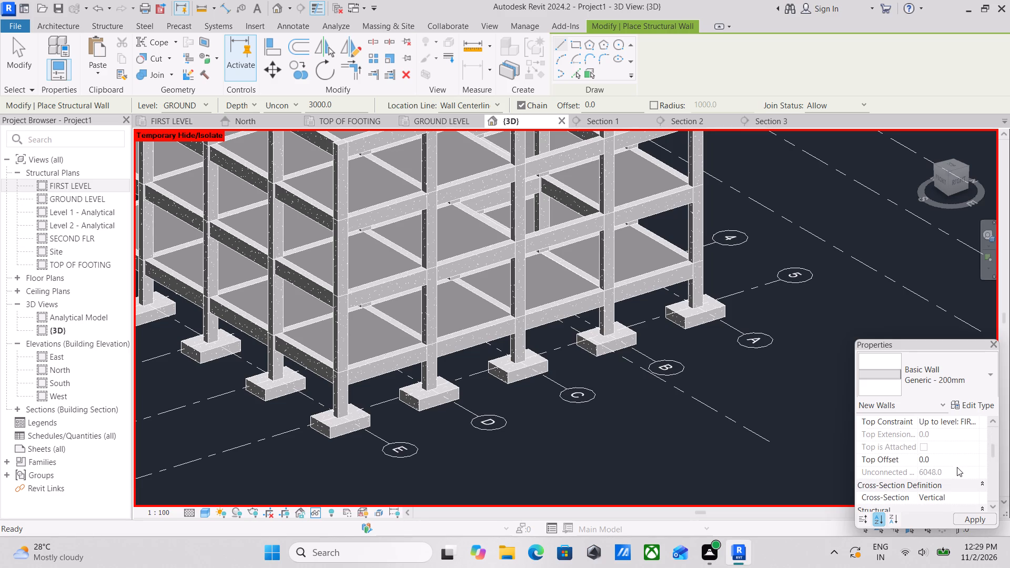
{"action": "scroll", "coordinate": [957, 467], "scroll_direction": "up", "scroll_amount": 2}
{"action": "scroll", "coordinate": [958, 490], "scroll_direction": "down", "scroll_amount": 1}
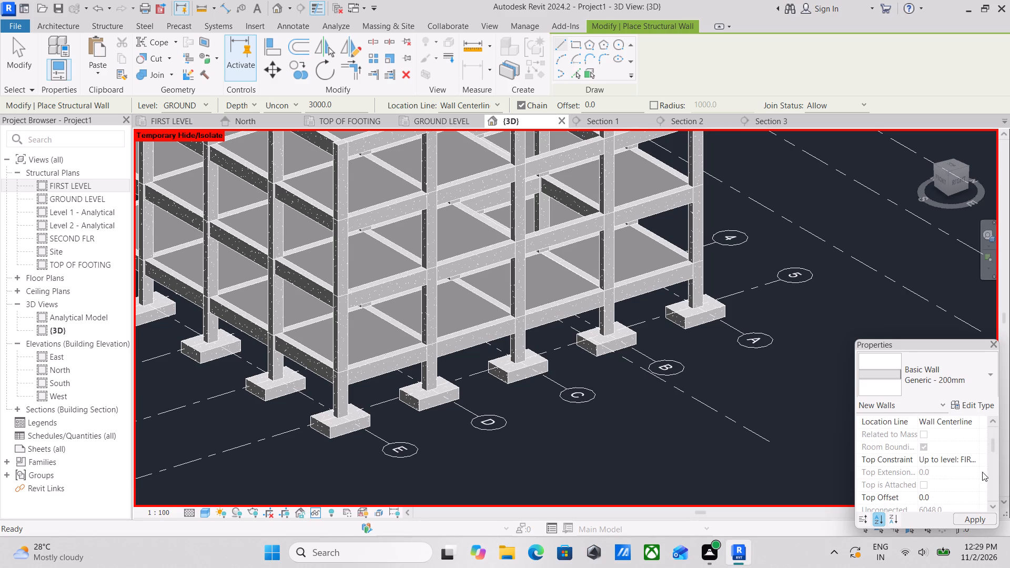
{"action": "left_click", "coordinate": [975, 461]}
{"action": "left_click", "coordinate": [977, 461]}
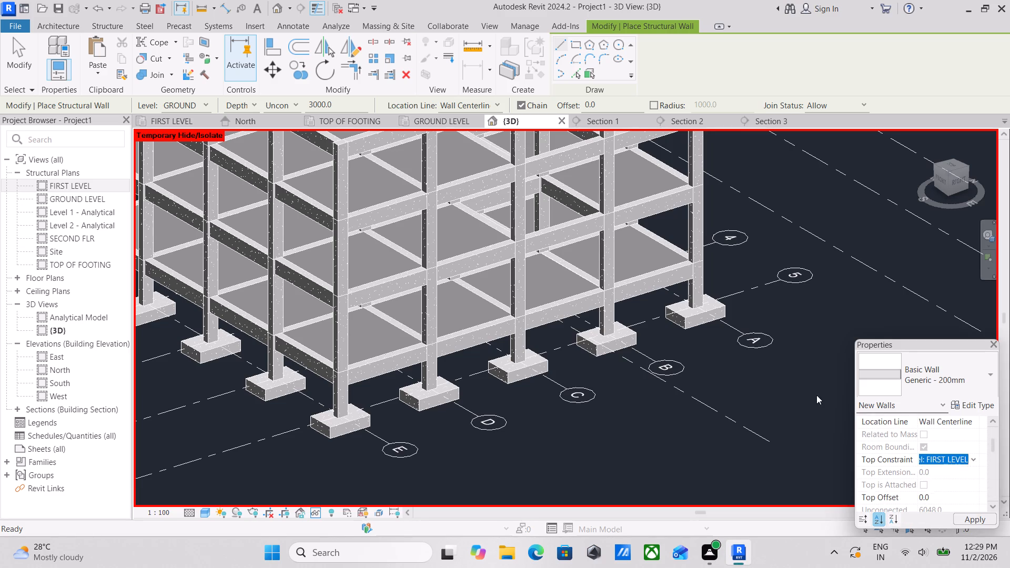
{"action": "left_click", "coordinate": [967, 478]}
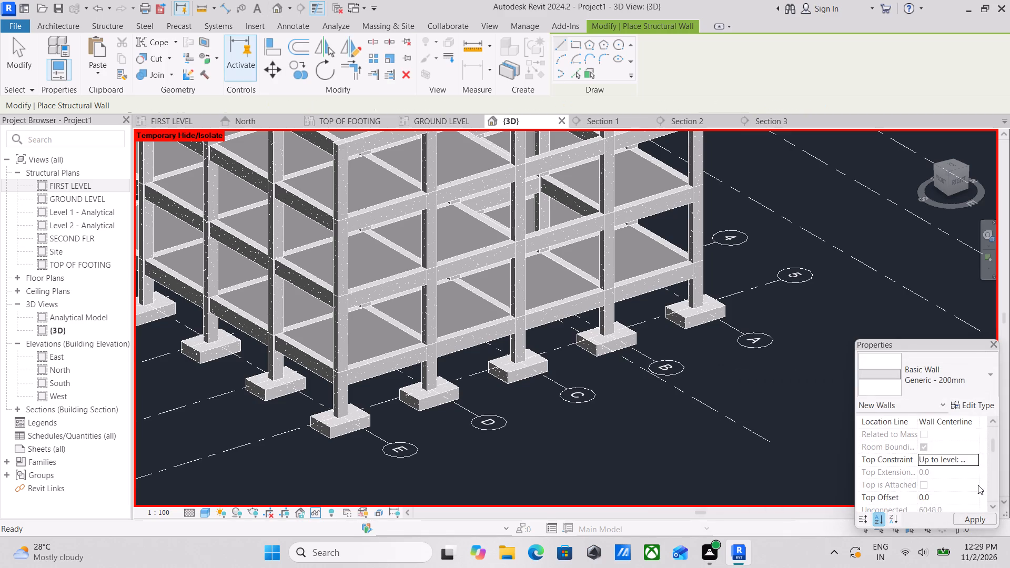
{"action": "scroll", "coordinate": [955, 465], "scroll_direction": "up", "scroll_amount": 5}
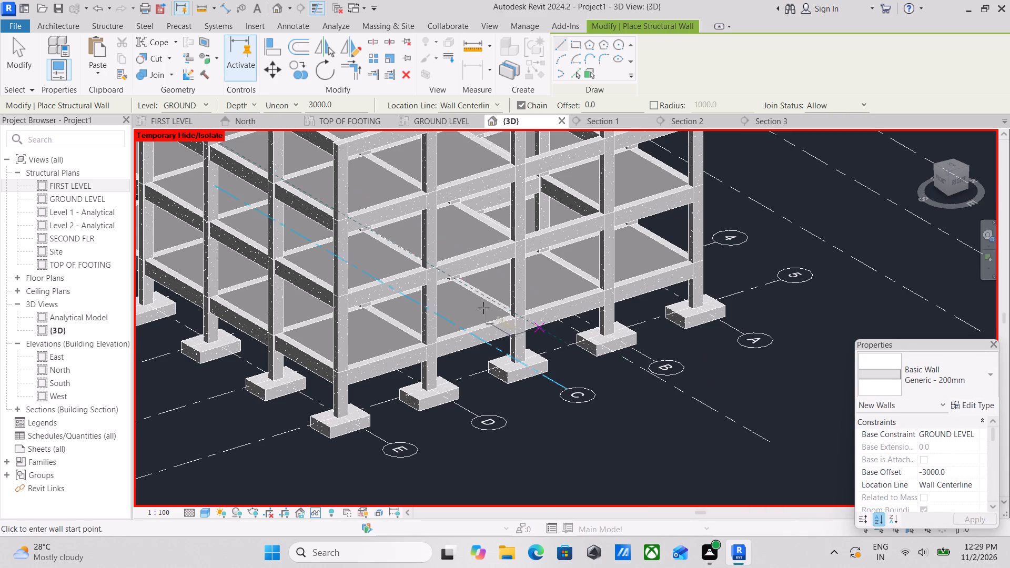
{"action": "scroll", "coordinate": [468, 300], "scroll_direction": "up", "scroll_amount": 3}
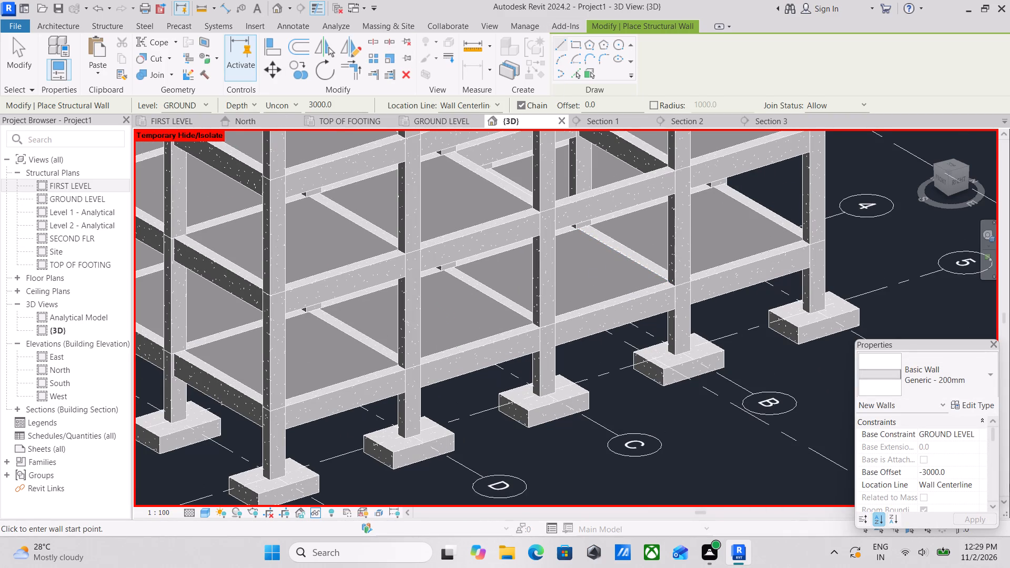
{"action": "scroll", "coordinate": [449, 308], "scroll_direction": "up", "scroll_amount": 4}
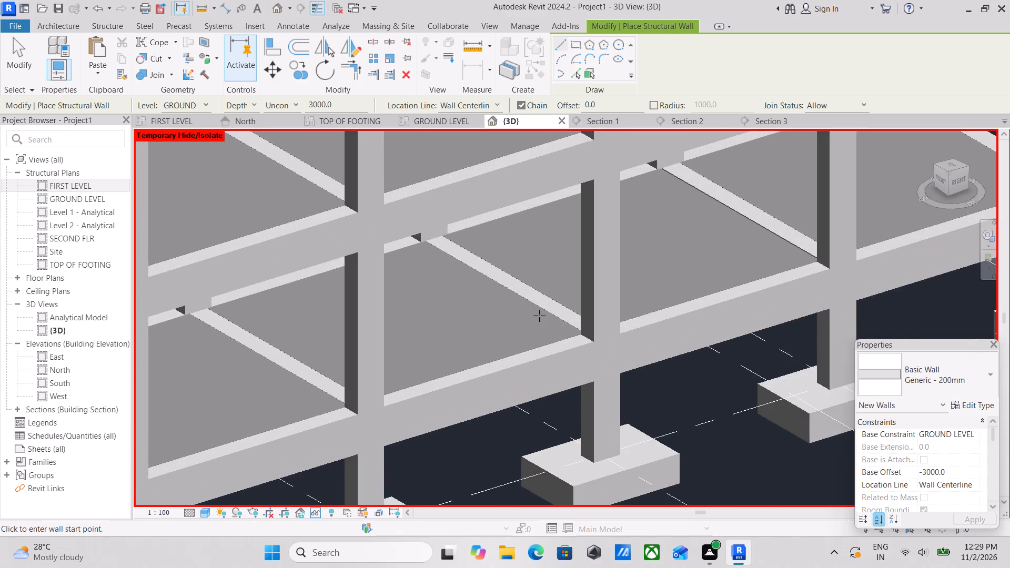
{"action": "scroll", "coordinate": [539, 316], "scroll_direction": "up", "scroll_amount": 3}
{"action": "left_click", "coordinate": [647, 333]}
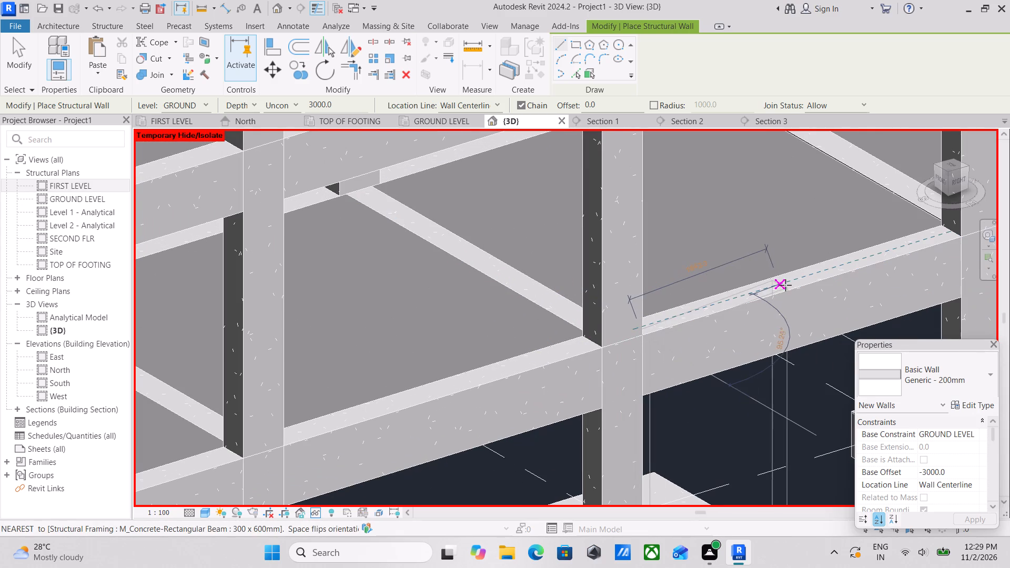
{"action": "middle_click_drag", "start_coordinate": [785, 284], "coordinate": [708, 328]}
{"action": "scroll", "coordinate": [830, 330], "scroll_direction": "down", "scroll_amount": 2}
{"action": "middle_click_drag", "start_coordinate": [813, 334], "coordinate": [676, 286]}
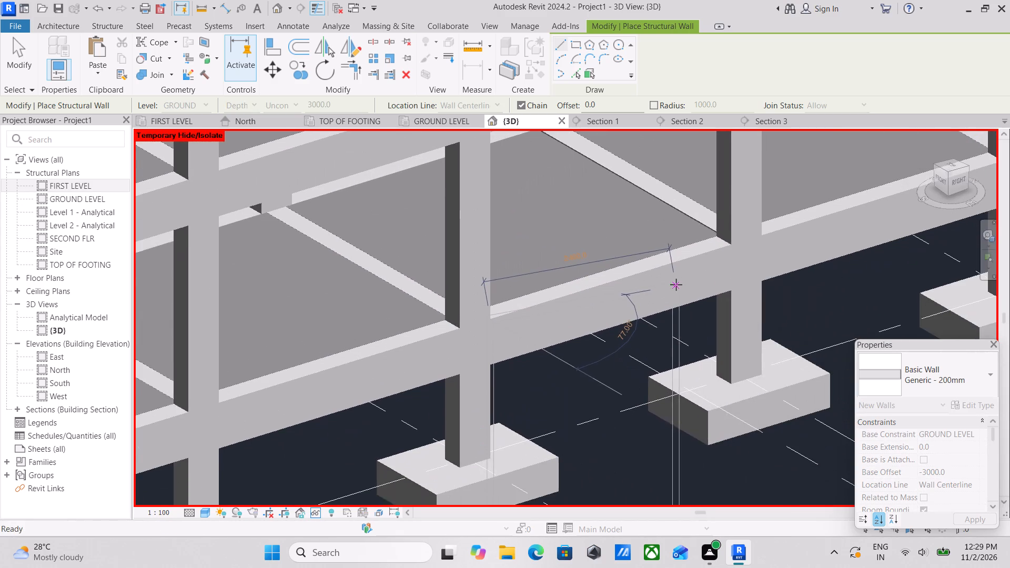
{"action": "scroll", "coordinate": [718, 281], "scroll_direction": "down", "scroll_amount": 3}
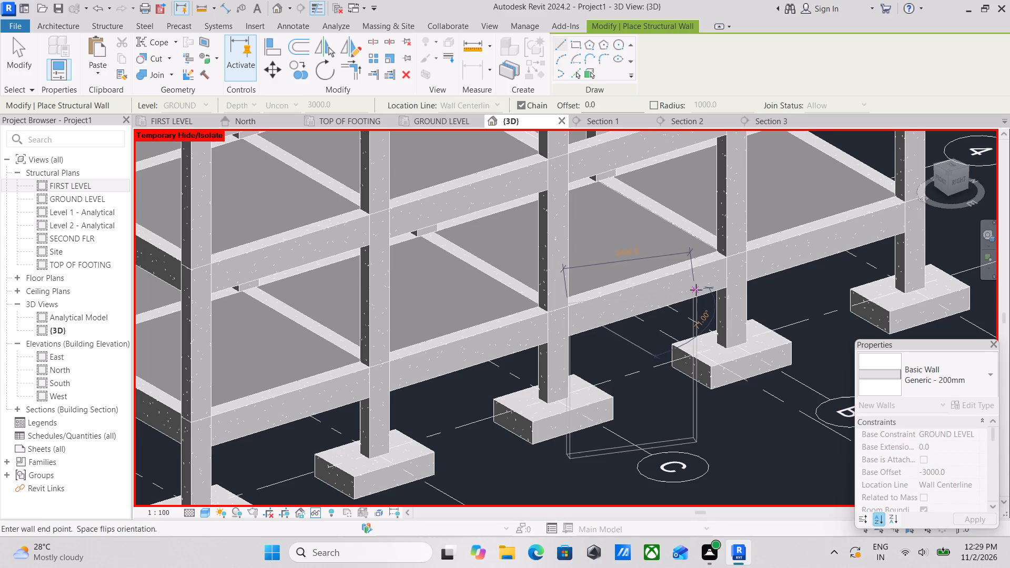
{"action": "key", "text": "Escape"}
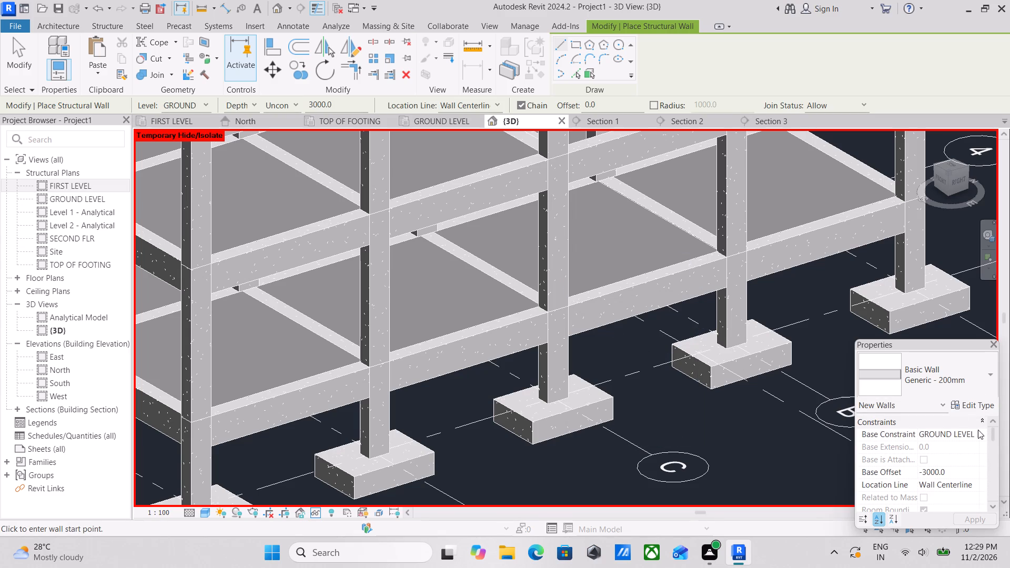
Switch the new structural wall's placement from Depth to Height so it extends upward from GROUND LEVEL.
{"action": "left_click", "coordinate": [974, 432]}
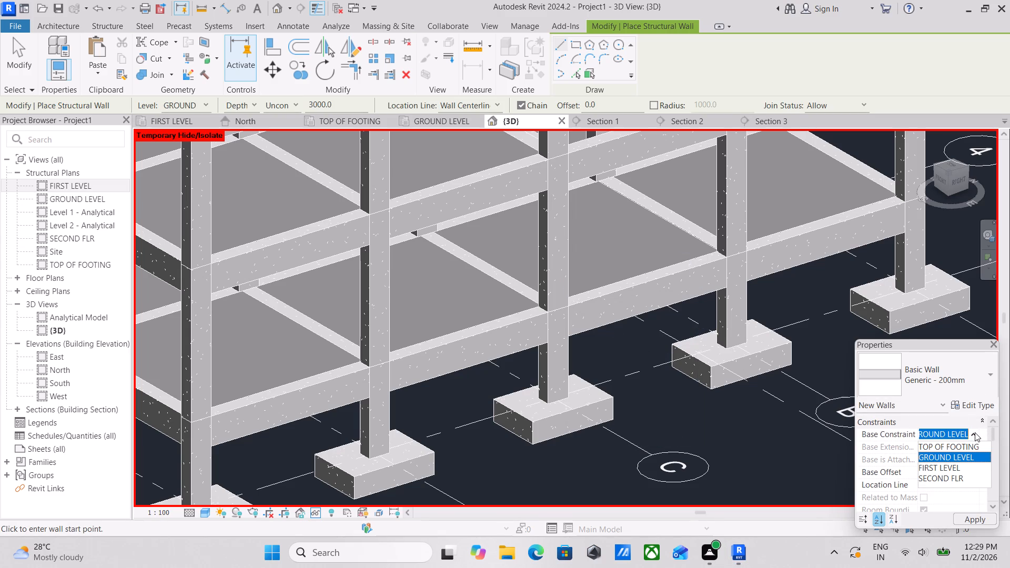
{"action": "left_click", "coordinate": [975, 432]}
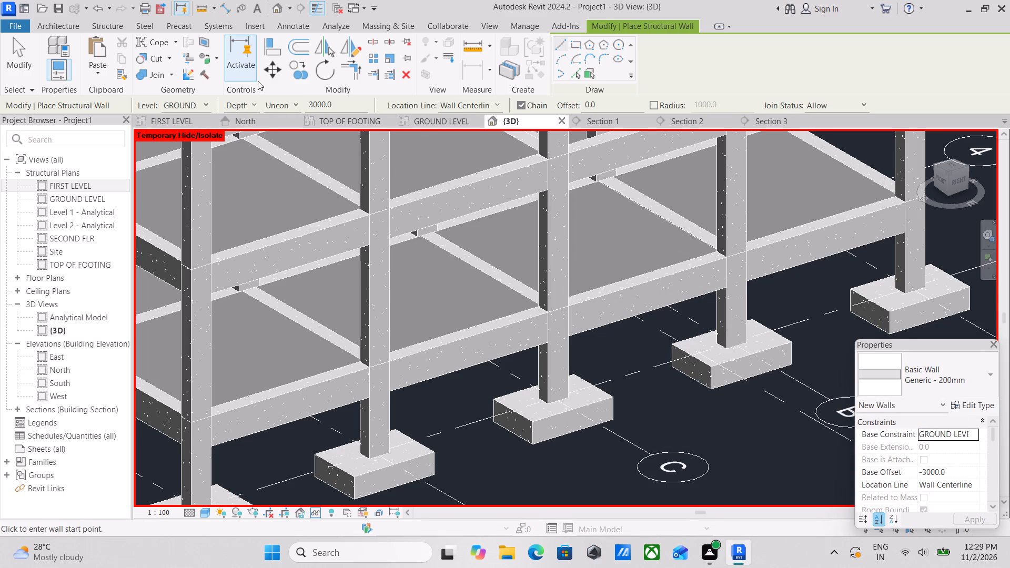
{"action": "left_click", "coordinate": [253, 102]}
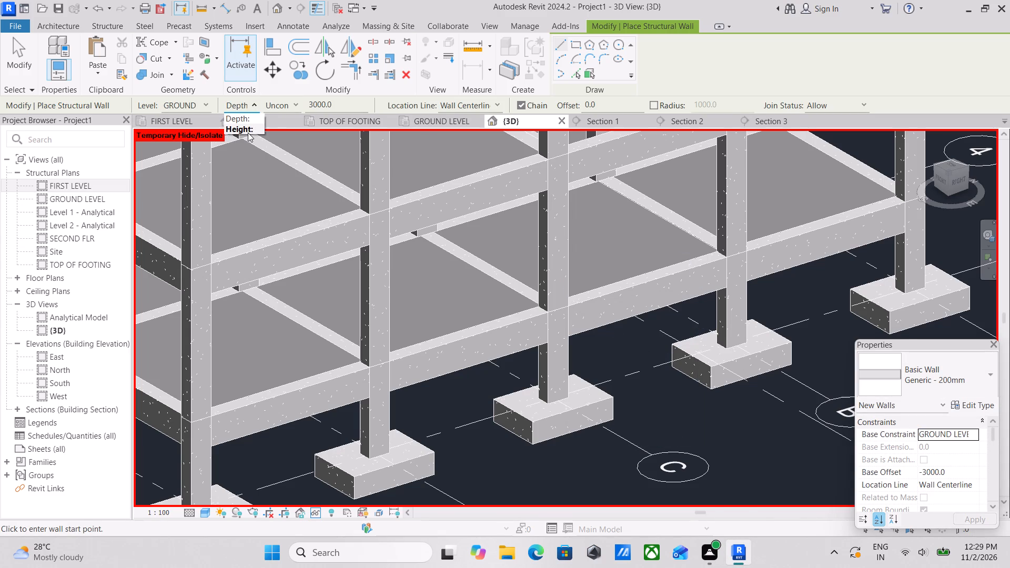
{"action": "left_click", "coordinate": [248, 133]}
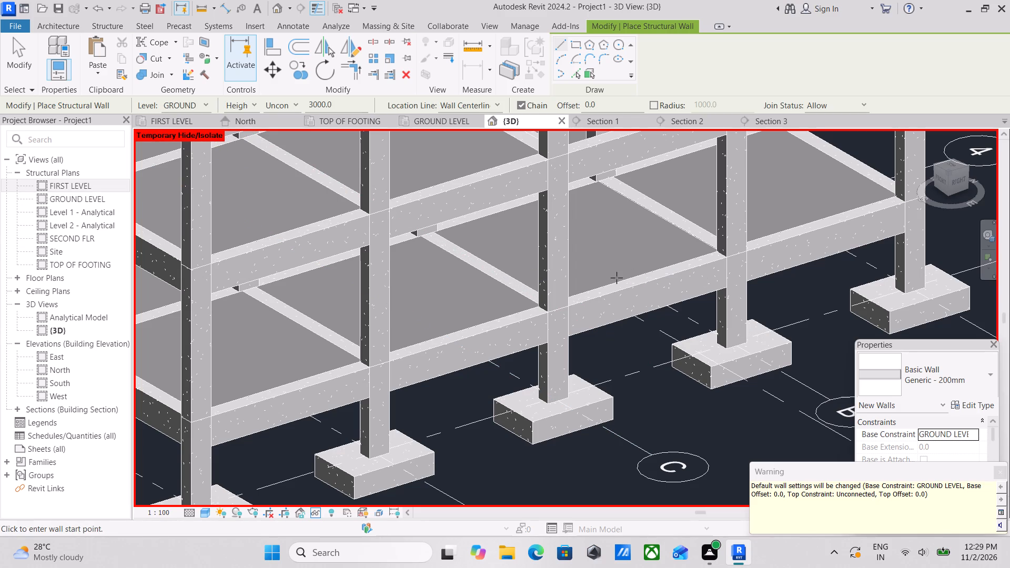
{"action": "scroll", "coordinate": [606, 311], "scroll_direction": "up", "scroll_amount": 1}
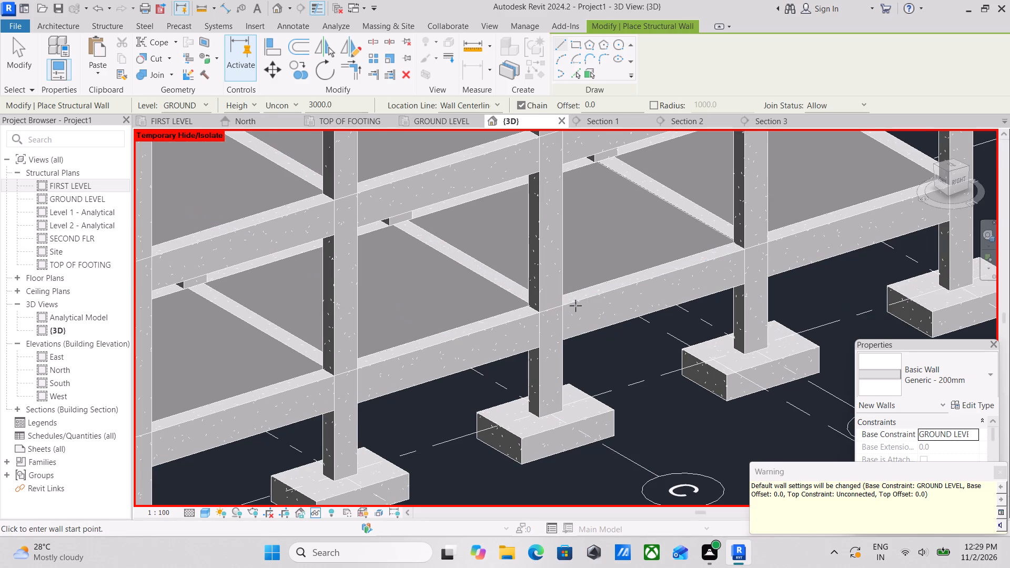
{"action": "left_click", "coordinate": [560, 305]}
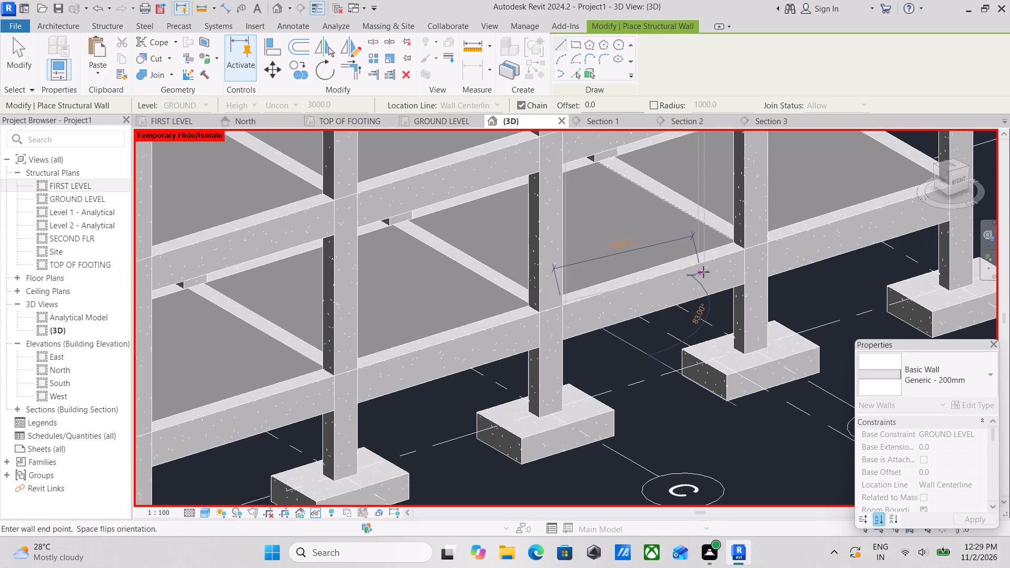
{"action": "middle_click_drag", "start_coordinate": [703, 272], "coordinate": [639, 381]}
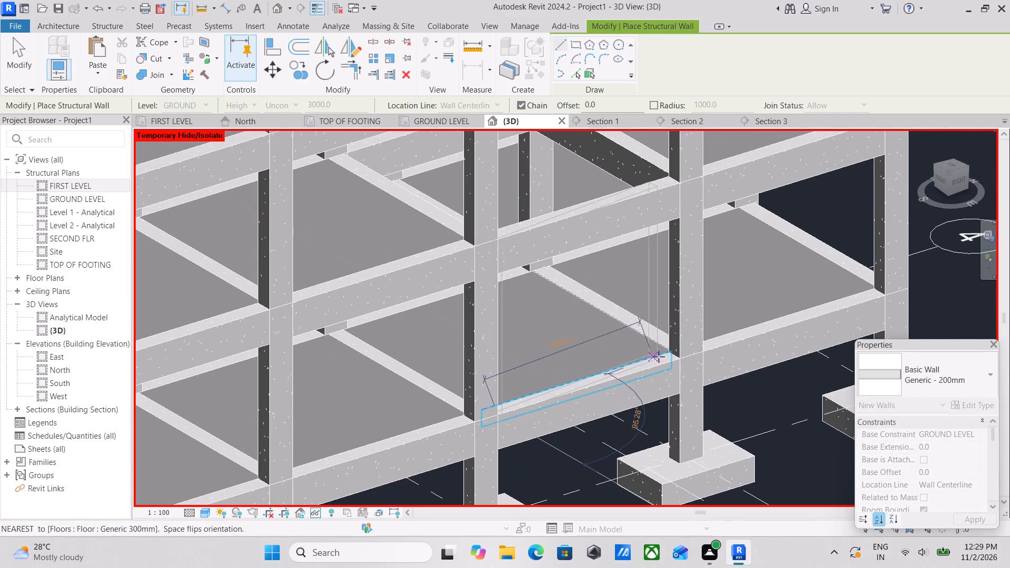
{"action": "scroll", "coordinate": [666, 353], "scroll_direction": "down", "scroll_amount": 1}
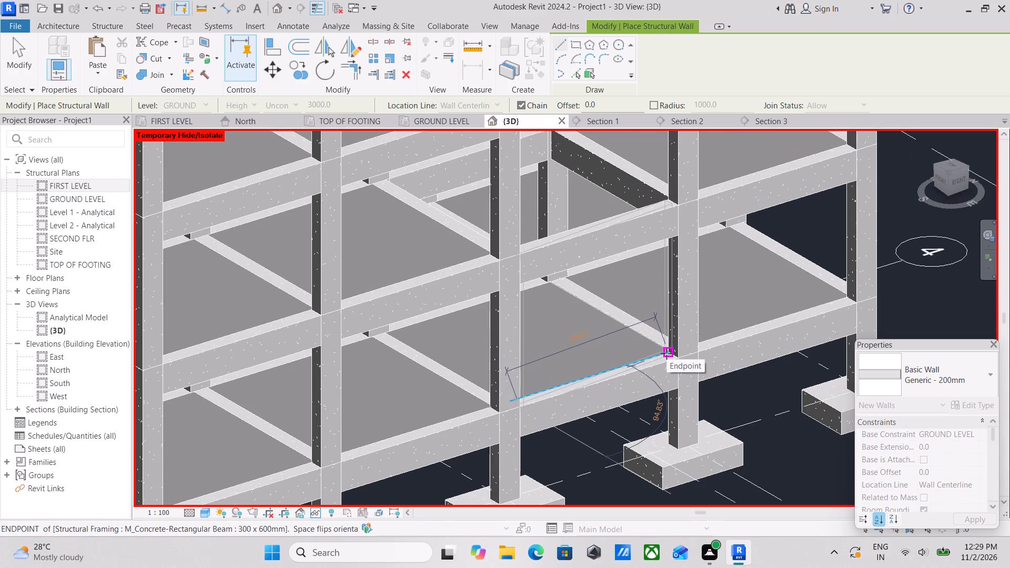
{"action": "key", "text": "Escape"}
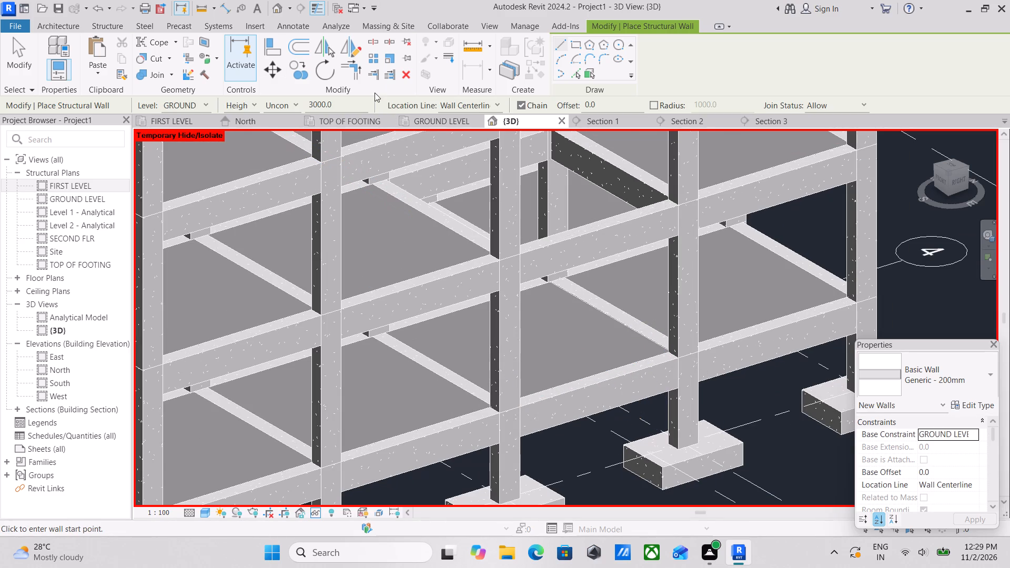
Draw a 3550 mm long Generic - 200mm structural wall with its height up to FIRST LEVEL, along the outer ground beam between grids C and B.
{"action": "left_click", "coordinate": [293, 98]}
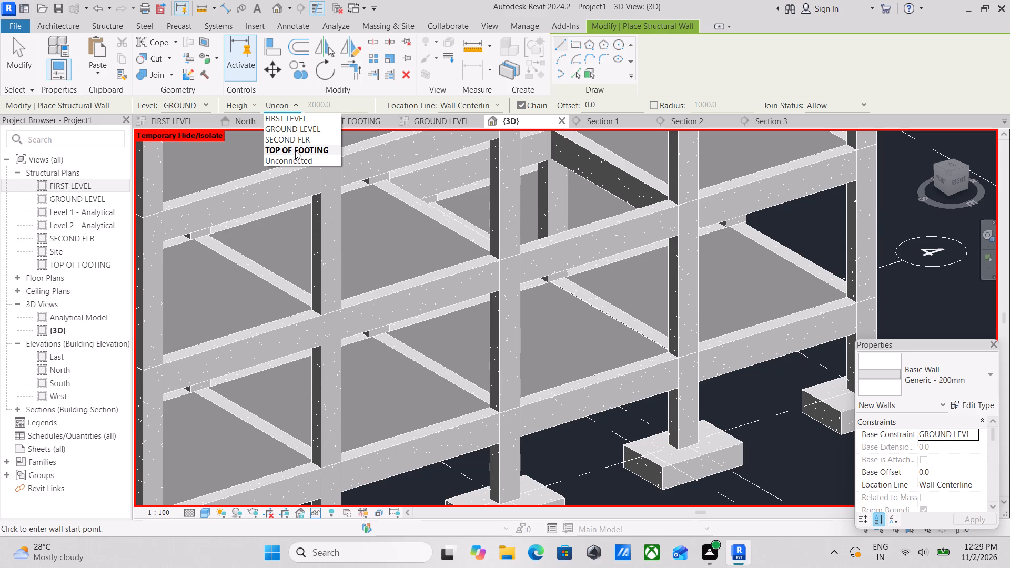
{"action": "left_click", "coordinate": [293, 119]}
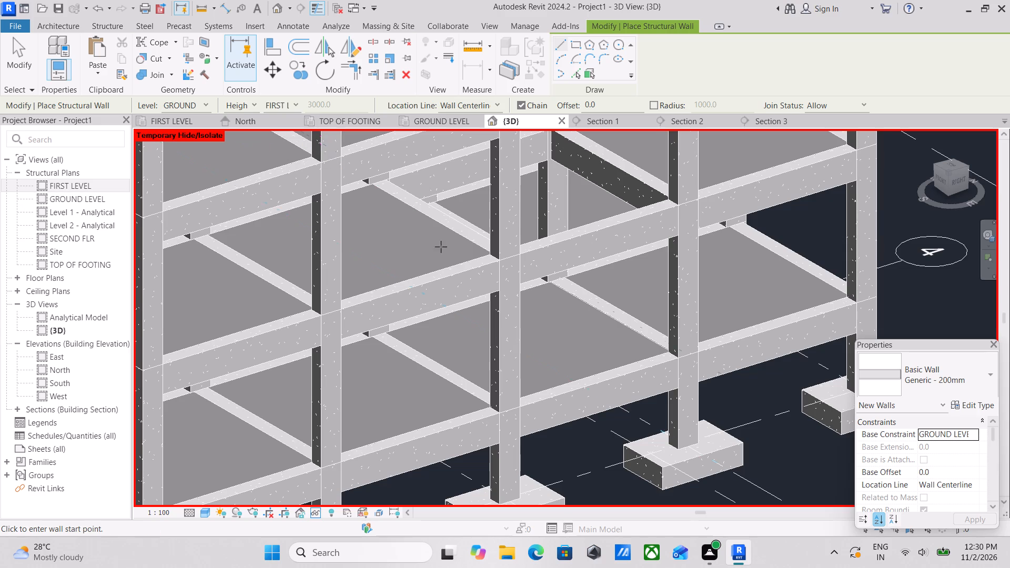
{"action": "scroll", "coordinate": [530, 356], "scroll_direction": "up", "scroll_amount": 3}
{"action": "scroll", "coordinate": [521, 419], "scroll_direction": "up", "scroll_amount": 3}
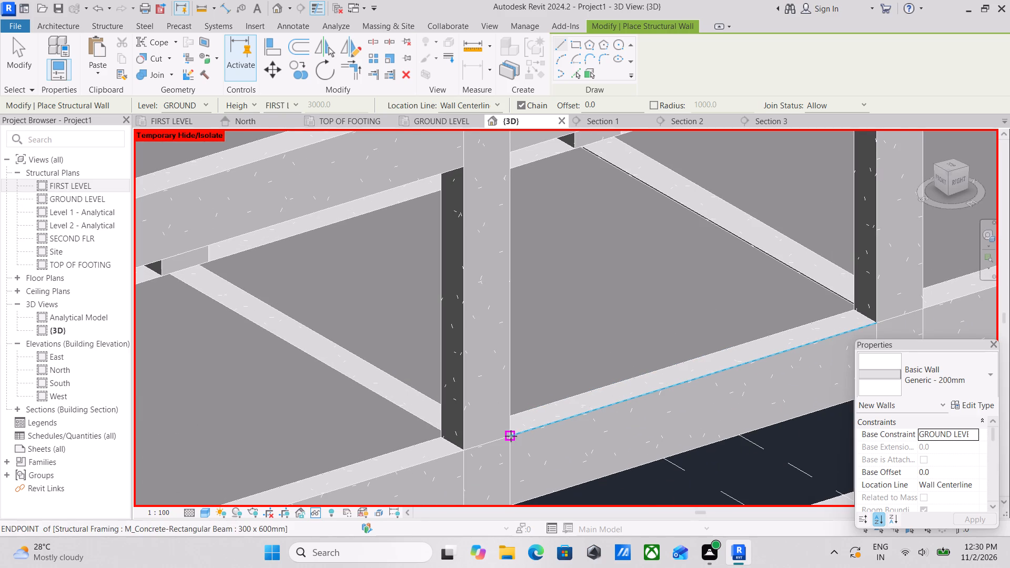
{"action": "left_click", "coordinate": [511, 435]}
{"action": "middle_click_drag", "start_coordinate": [589, 403], "coordinate": [489, 424]}
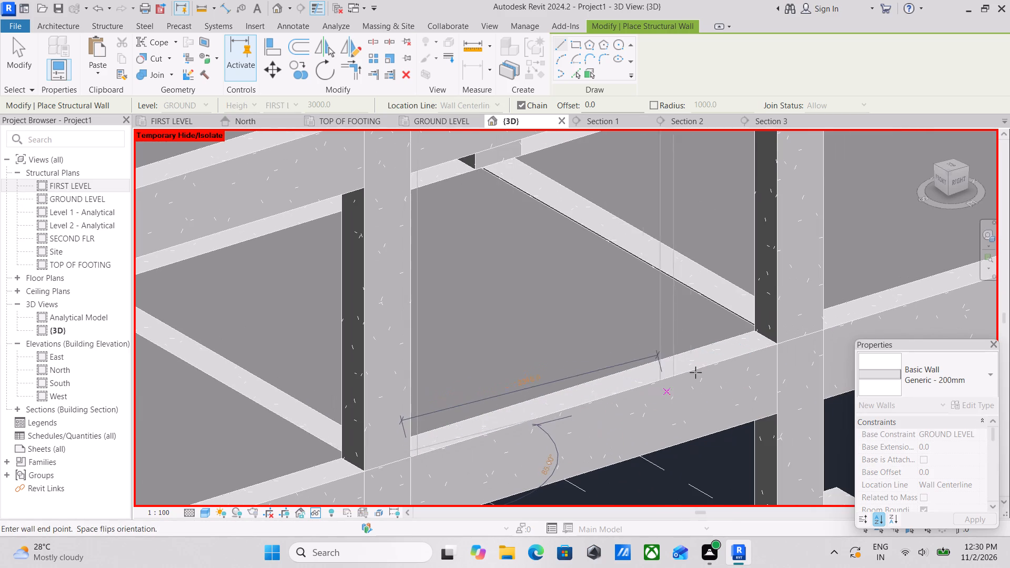
{"action": "left_click", "coordinate": [775, 344]}
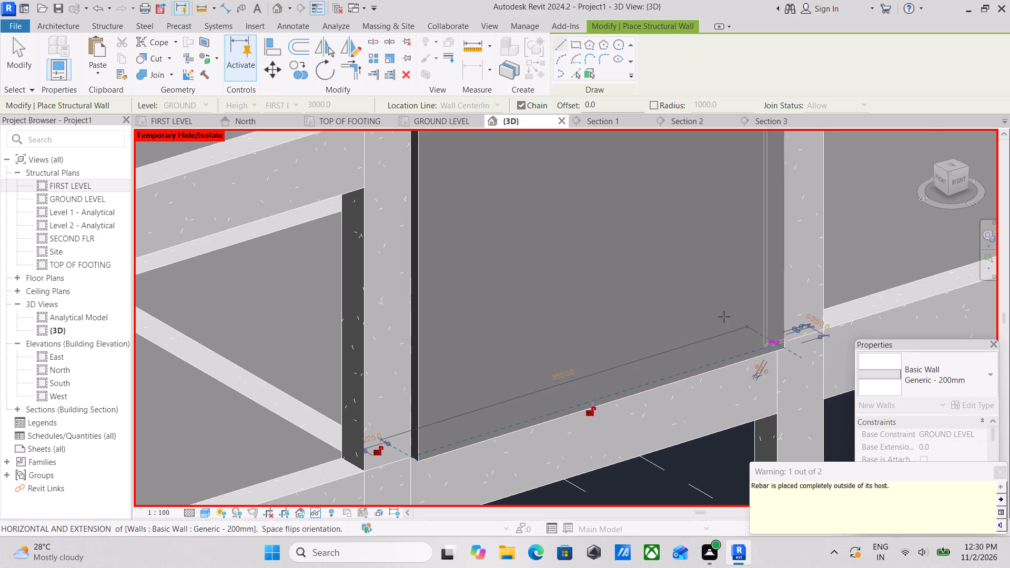
{"action": "scroll", "coordinate": [718, 312], "scroll_direction": "down", "scroll_amount": 3}
{"action": "middle_click_drag", "start_coordinate": [718, 312], "coordinate": [630, 429]}
{"action": "key", "text": "Escape"}
{"action": "key", "text": "Escape"}
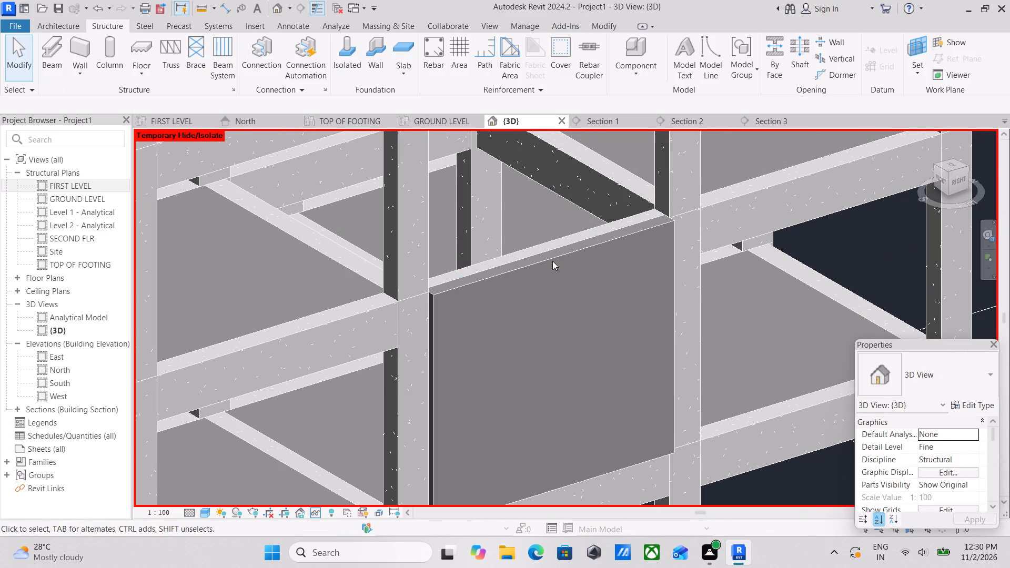
Lower the new wall's top edge from FIRST LEVEL to the underside of the beam above it.
{"action": "left_click", "coordinate": [550, 256]}
{"action": "left_click_drag", "start_coordinate": [548, 249], "coordinate": [555, 286]}
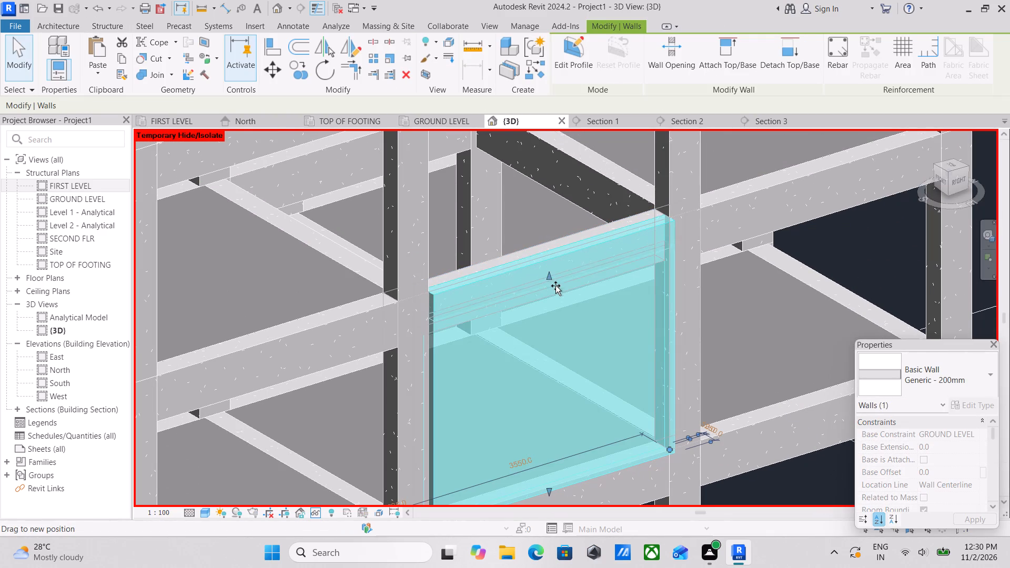
{"action": "left_click_drag", "start_coordinate": [555, 286], "coordinate": [555, 300]}
{"action": "scroll", "coordinate": [560, 298], "scroll_direction": "up", "scroll_amount": 2}
{"action": "key", "text": "Escape"}
In the Right view, readjust the wall's top edge so it aligns with the underside of the 300 x 600mm beam above.
{"action": "scroll", "coordinate": [724, 270], "scroll_direction": "down", "scroll_amount": 2}
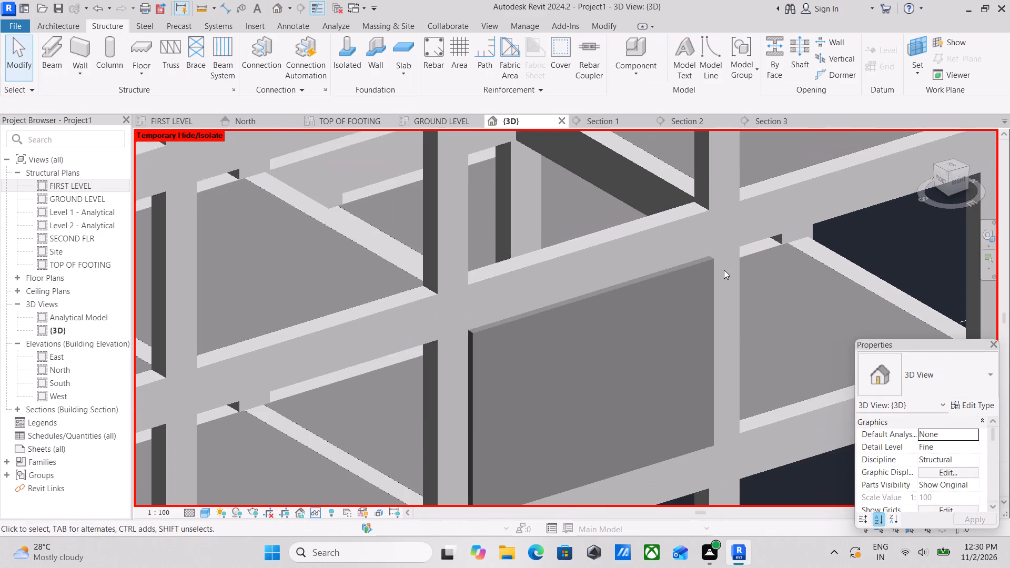
{"action": "middle_click_drag", "start_coordinate": [724, 269], "coordinate": [573, 259]}
{"action": "left_click", "coordinate": [955, 178]}
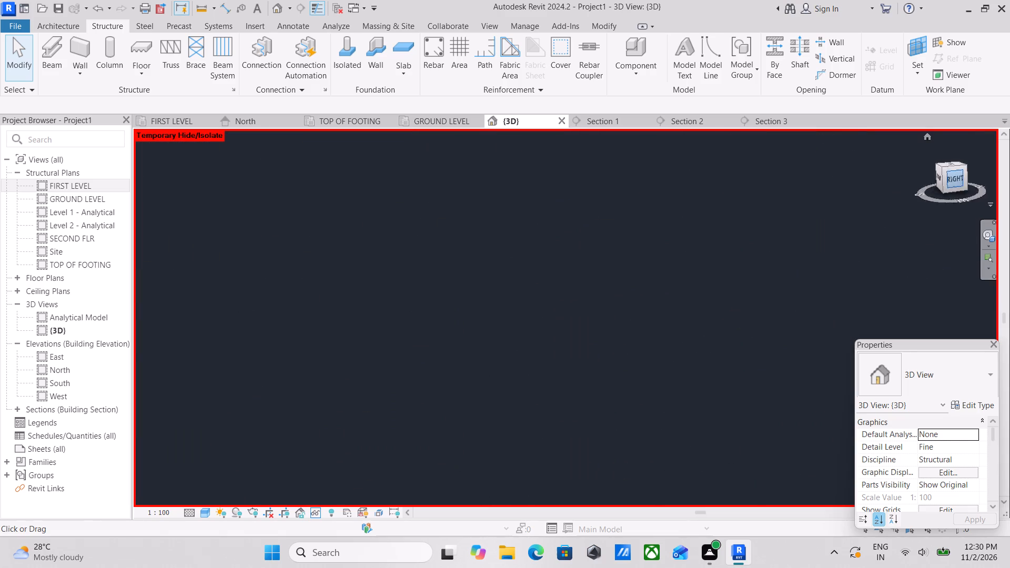
{"action": "scroll", "coordinate": [629, 340], "scroll_direction": "up", "scroll_amount": 3}
{"action": "scroll", "coordinate": [584, 325], "scroll_direction": "up", "scroll_amount": 9}
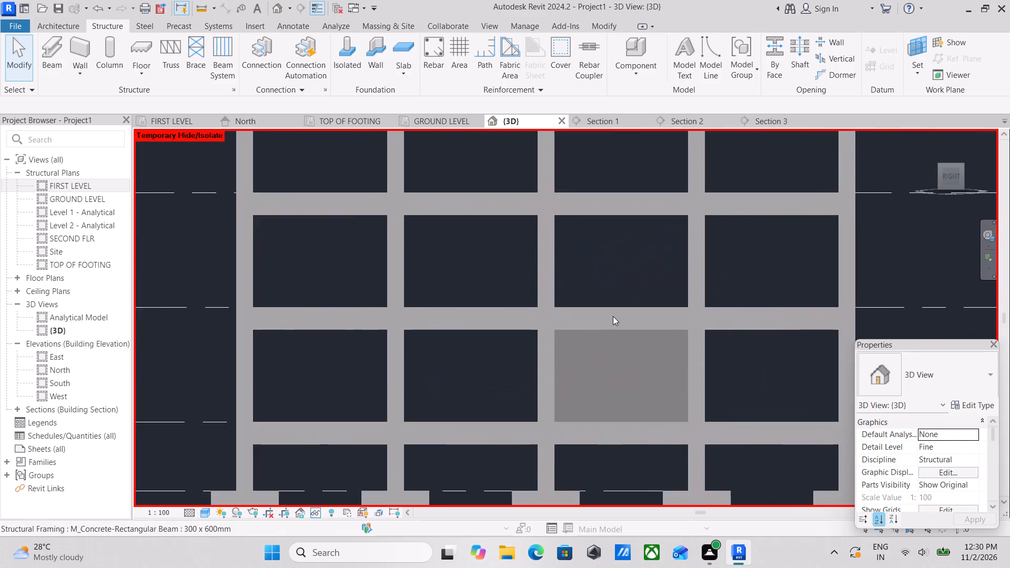
{"action": "scroll", "coordinate": [613, 316], "scroll_direction": "up", "scroll_amount": 2}
{"action": "left_click", "coordinate": [549, 340]}
{"action": "scroll", "coordinate": [617, 344], "scroll_direction": "up", "scroll_amount": 1}
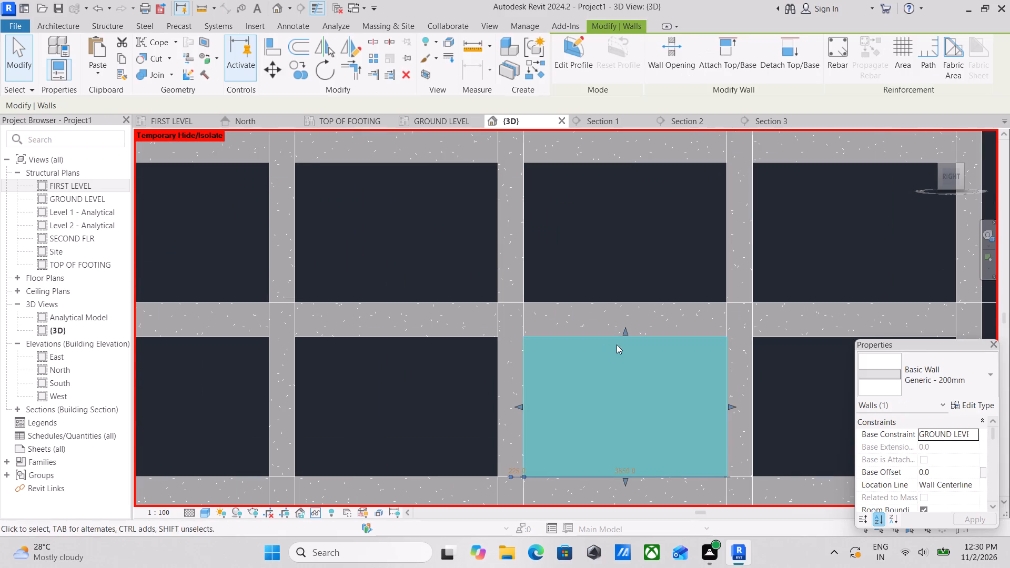
{"action": "scroll", "coordinate": [617, 344], "scroll_direction": "up", "scroll_amount": 4}
{"action": "left_click_drag", "start_coordinate": [629, 326], "coordinate": [635, 355]}
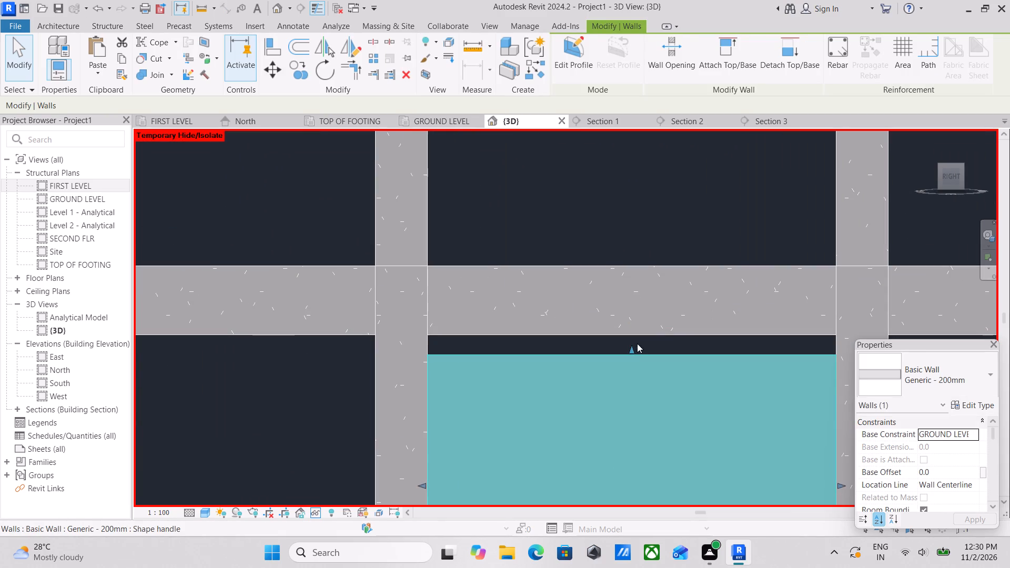
{"action": "left_click_drag", "start_coordinate": [631, 349], "coordinate": [625, 337]}
{"action": "scroll", "coordinate": [625, 337], "scroll_direction": "down", "scroll_amount": 3}
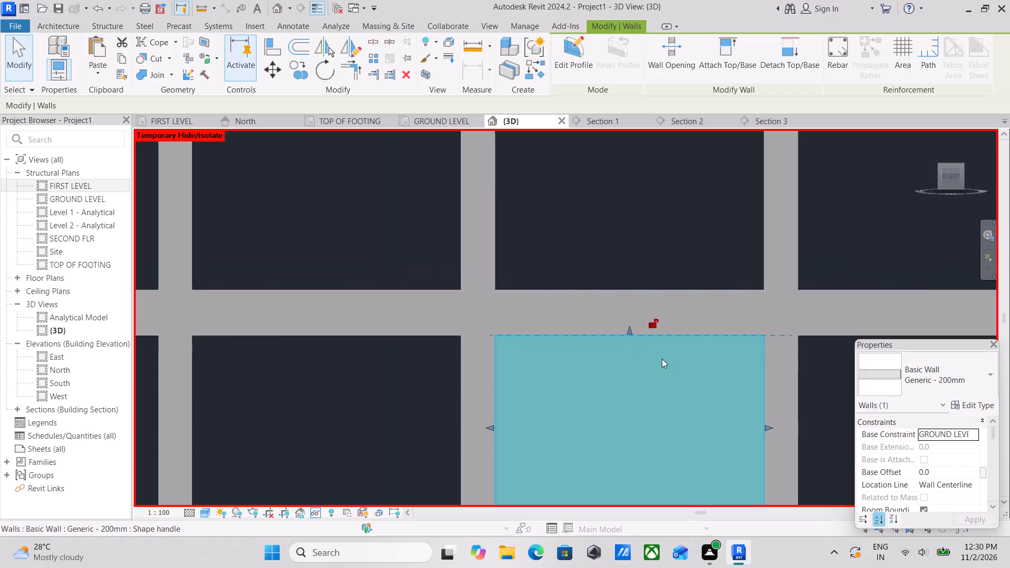
Nudge the Generic - 200mm wall between grids C and B inward from the outer beam face, to a 3970 mm offset dimension.
{"action": "scroll", "coordinate": [662, 359], "scroll_direction": "down", "scroll_amount": 3}
{"action": "key", "text": "Escape"}
{"action": "scroll", "coordinate": [661, 386], "scroll_direction": "down", "scroll_amount": 3}
{"action": "middle_click_drag", "start_coordinate": [624, 371], "coordinate": [726, 494], "text": "shift"}
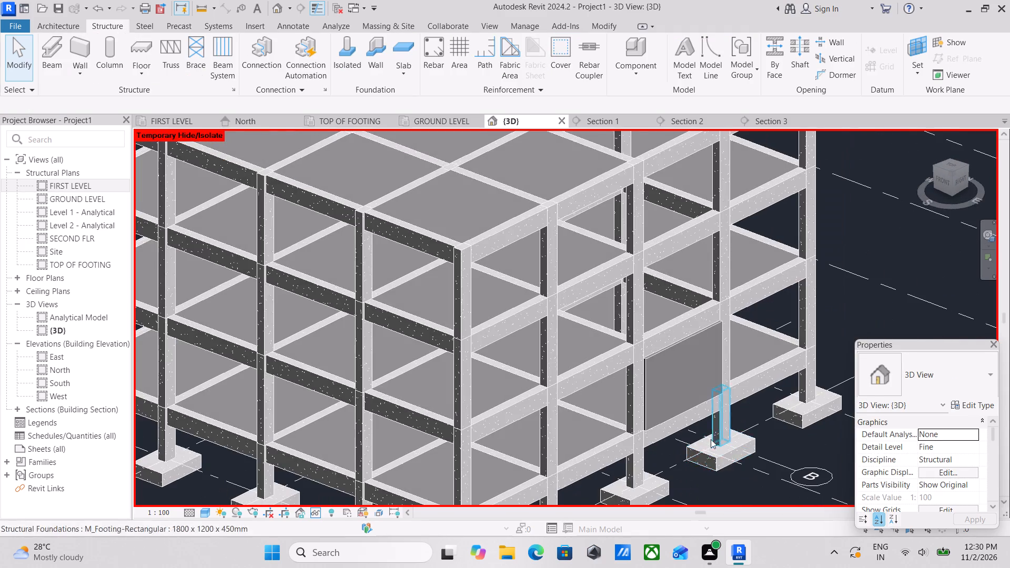
{"action": "scroll", "coordinate": [686, 389], "scroll_direction": "up", "scroll_amount": 2}
{"action": "left_click", "coordinate": [640, 350]}
{"action": "scroll", "coordinate": [655, 363], "scroll_direction": "up", "scroll_amount": 1}
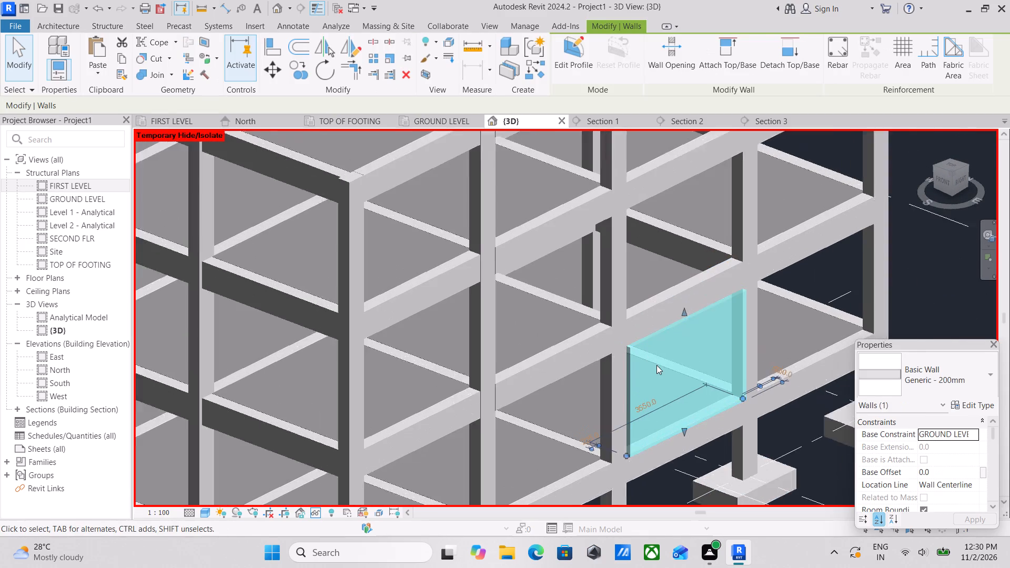
{"action": "scroll", "coordinate": [656, 365], "scroll_direction": "up", "scroll_amount": 2}
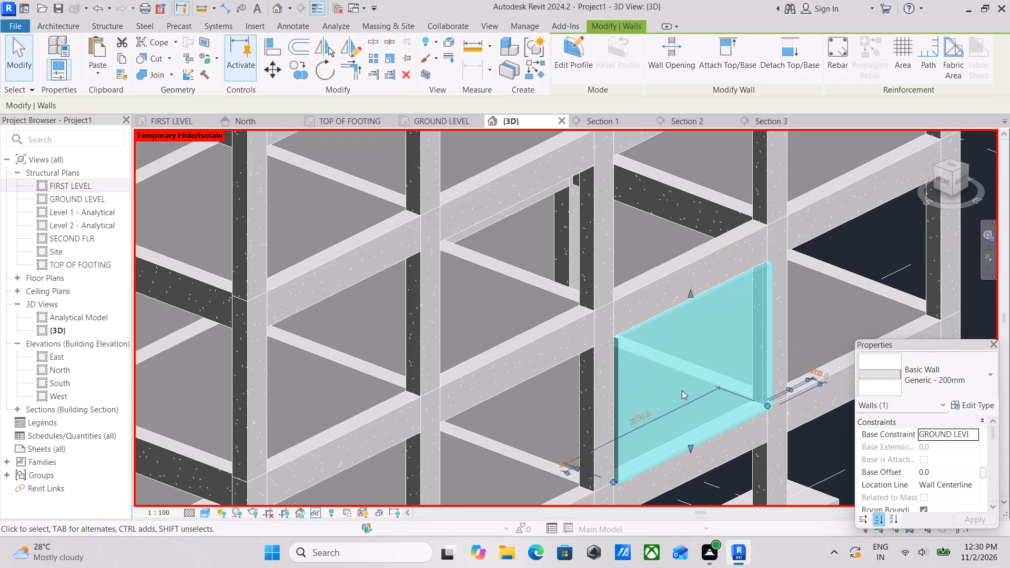
{"action": "key", "text": "Left"}
{"action": "key", "text": "Left"}
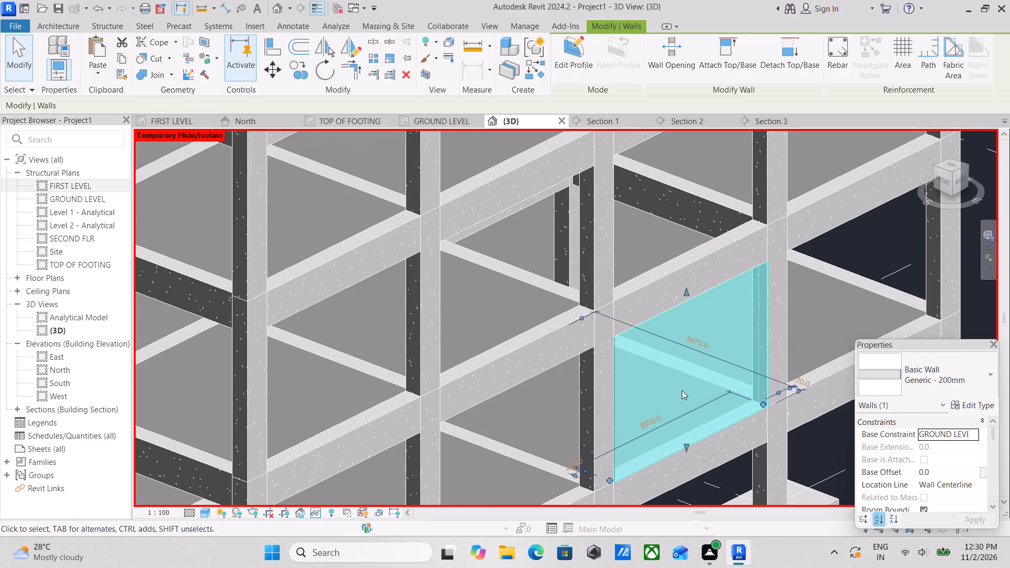
{"action": "key", "text": "Left"}
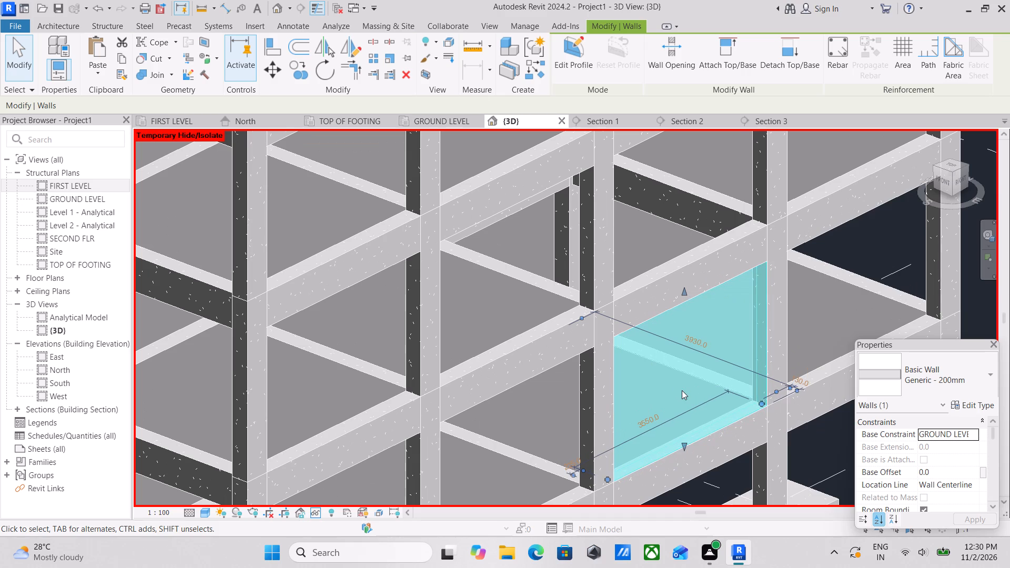
{"action": "key", "text": "Down"}
{"action": "key", "text": "Right"}
{"action": "scroll", "coordinate": [695, 388], "scroll_direction": "down", "scroll_amount": 4}
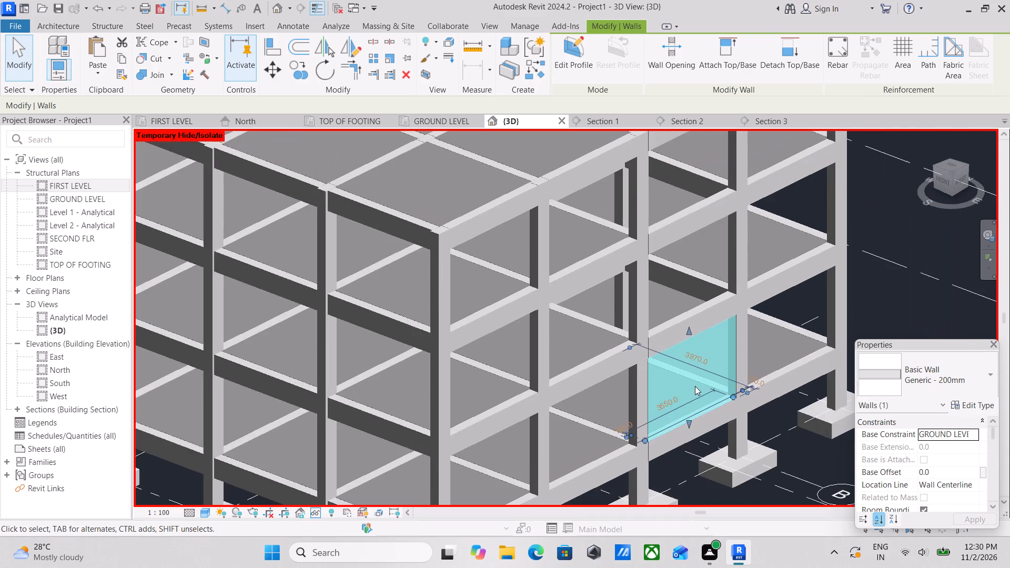
{"action": "key", "text": "Escape"}
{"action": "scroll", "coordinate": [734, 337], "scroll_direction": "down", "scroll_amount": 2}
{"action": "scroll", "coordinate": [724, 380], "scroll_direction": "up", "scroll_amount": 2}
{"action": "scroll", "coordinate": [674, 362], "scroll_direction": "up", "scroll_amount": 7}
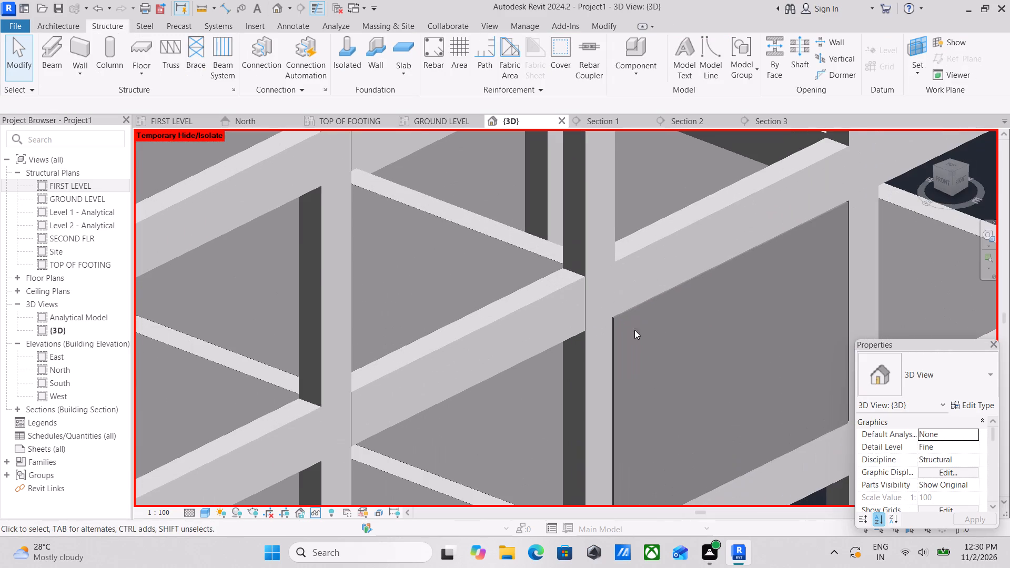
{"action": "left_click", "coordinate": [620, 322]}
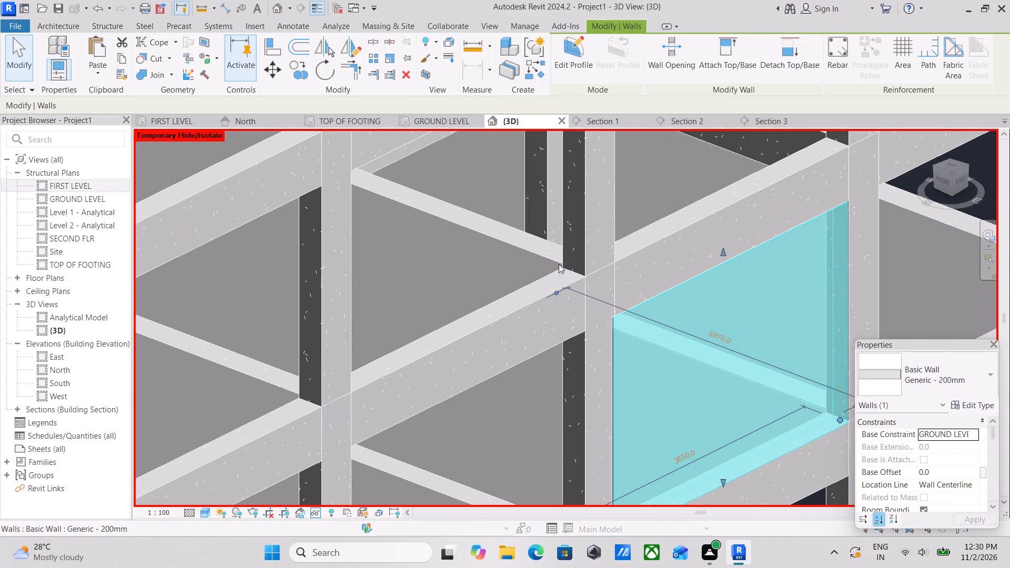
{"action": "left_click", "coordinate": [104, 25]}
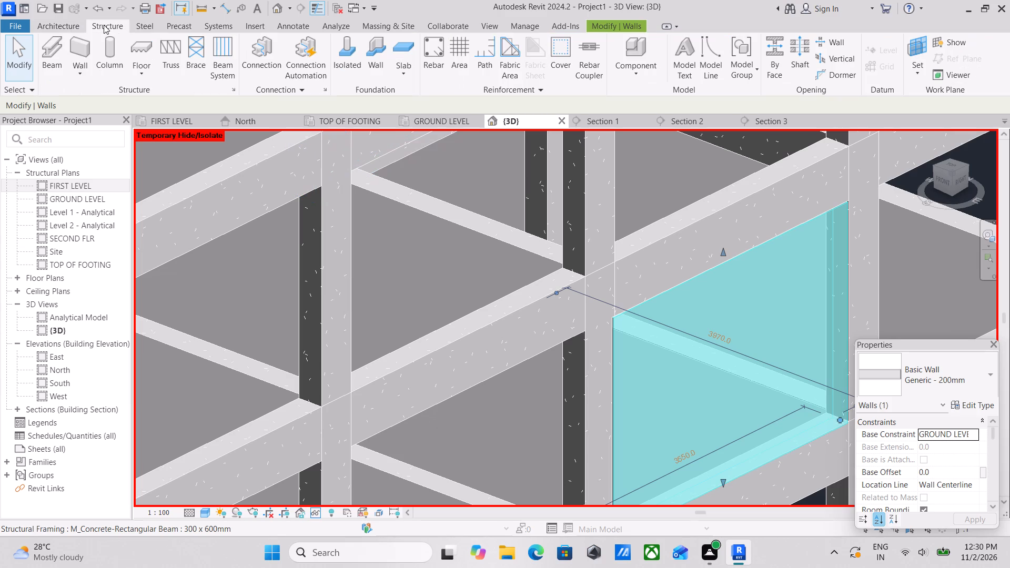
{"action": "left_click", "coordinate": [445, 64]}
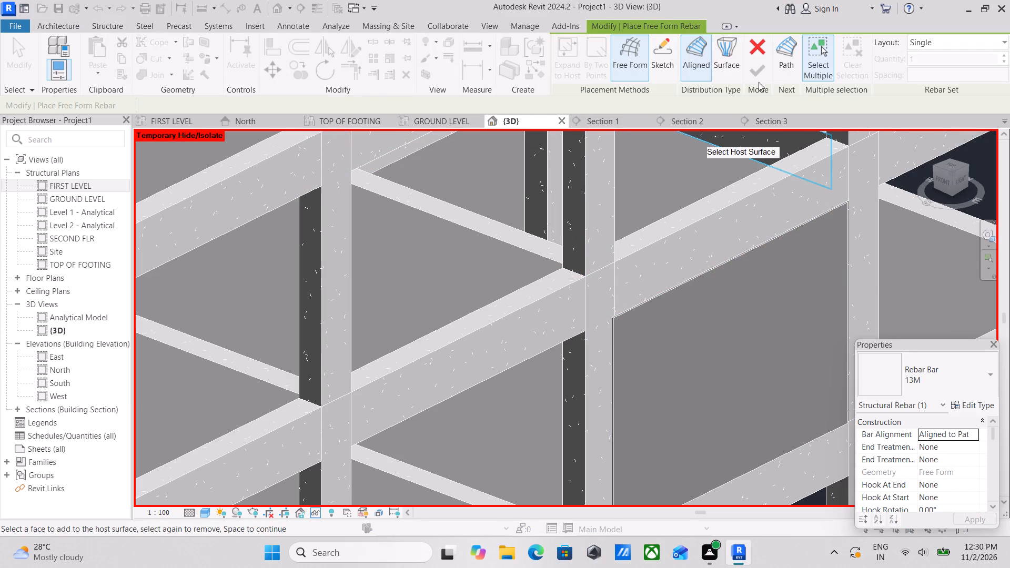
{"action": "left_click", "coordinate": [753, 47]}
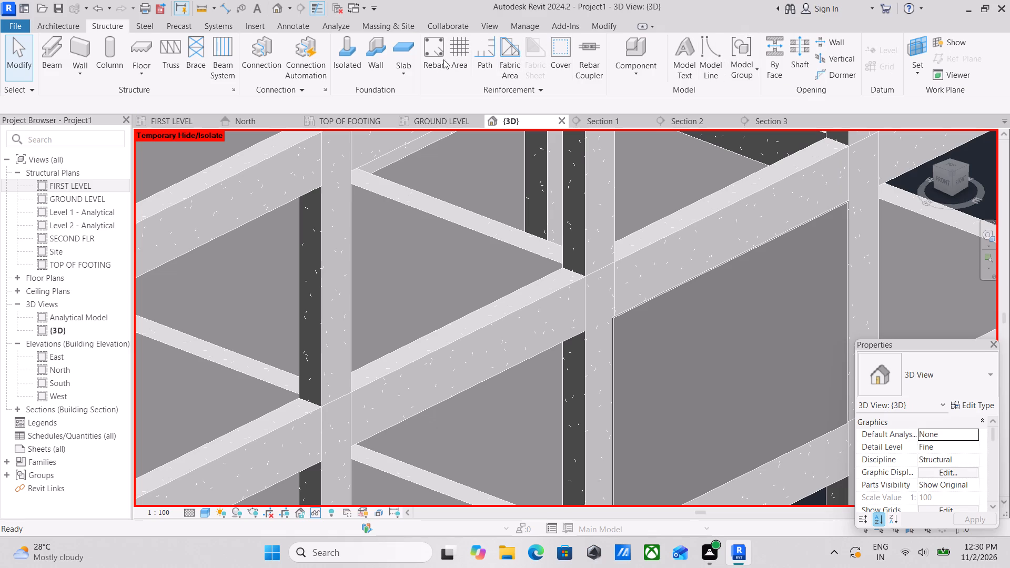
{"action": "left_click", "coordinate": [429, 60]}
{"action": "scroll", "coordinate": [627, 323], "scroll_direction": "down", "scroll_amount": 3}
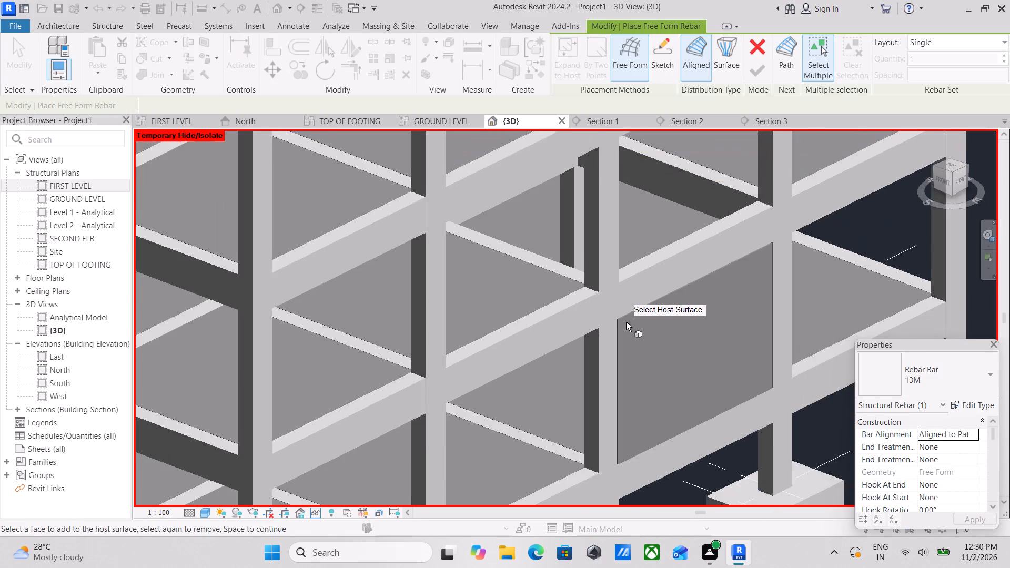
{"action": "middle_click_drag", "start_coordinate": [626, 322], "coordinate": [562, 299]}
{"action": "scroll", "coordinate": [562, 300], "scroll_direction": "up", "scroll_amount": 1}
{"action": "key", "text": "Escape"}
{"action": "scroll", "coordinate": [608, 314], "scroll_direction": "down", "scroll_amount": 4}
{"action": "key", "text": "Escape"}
Examine from the outer face how the wall's edges meet the columns and the beams above and below.
{"action": "scroll", "coordinate": [653, 332], "scroll_direction": "down", "scroll_amount": 4}
{"action": "middle_click_drag", "start_coordinate": [647, 329], "coordinate": [633, 326]}
{"action": "scroll", "coordinate": [634, 332], "scroll_direction": "up", "scroll_amount": 3}
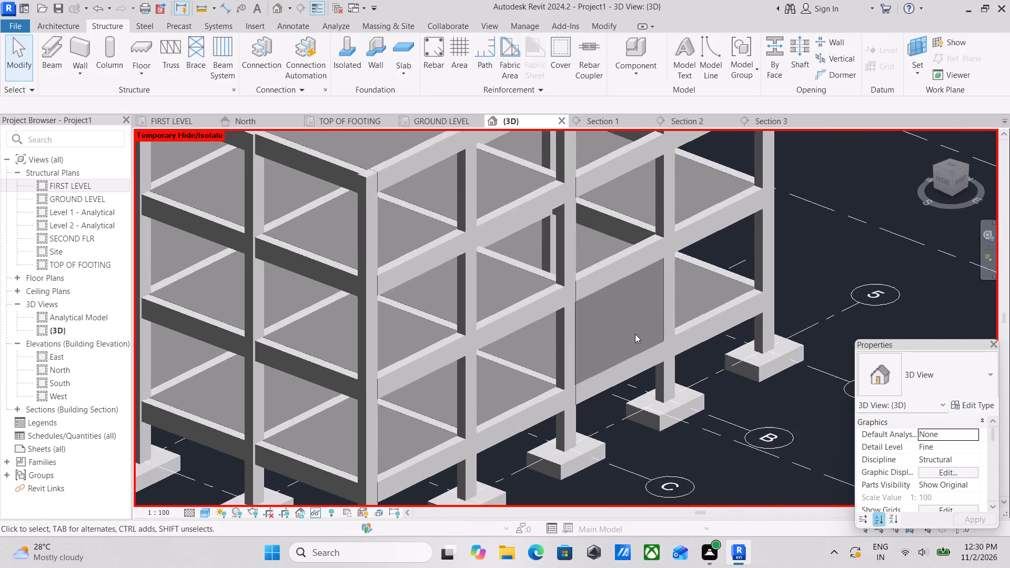
{"action": "middle_click_drag", "start_coordinate": [634, 333], "coordinate": [437, 338], "text": "shift"}
{"action": "middle_click_drag", "start_coordinate": [439, 342], "coordinate": [373, 300]}
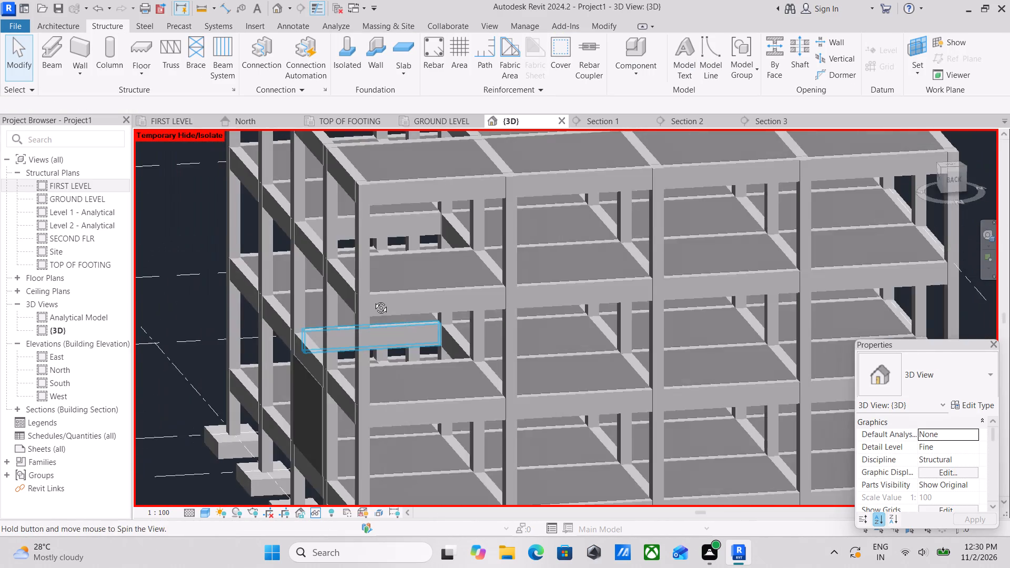
{"action": "middle_click_drag", "start_coordinate": [373, 300], "coordinate": [380, 302]}
{"action": "middle_click_drag", "start_coordinate": [392, 337], "coordinate": [417, 218]}
{"action": "middle_click_drag", "start_coordinate": [375, 287], "coordinate": [540, 283], "text": "shift"}
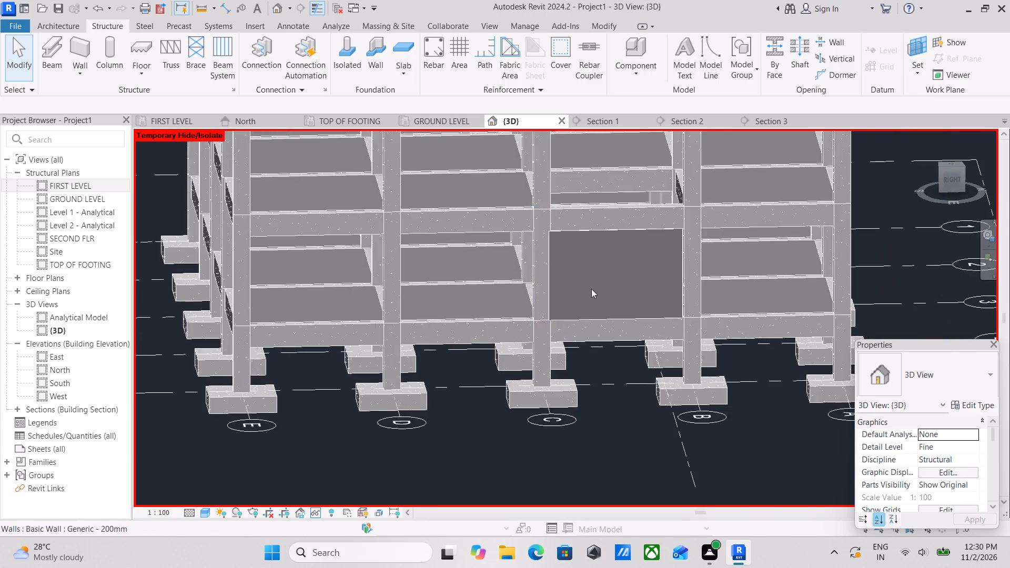
{"action": "scroll", "coordinate": [591, 289], "scroll_direction": "up", "scroll_amount": 8}
{"action": "scroll", "coordinate": [593, 305], "scroll_direction": "down", "scroll_amount": 5}
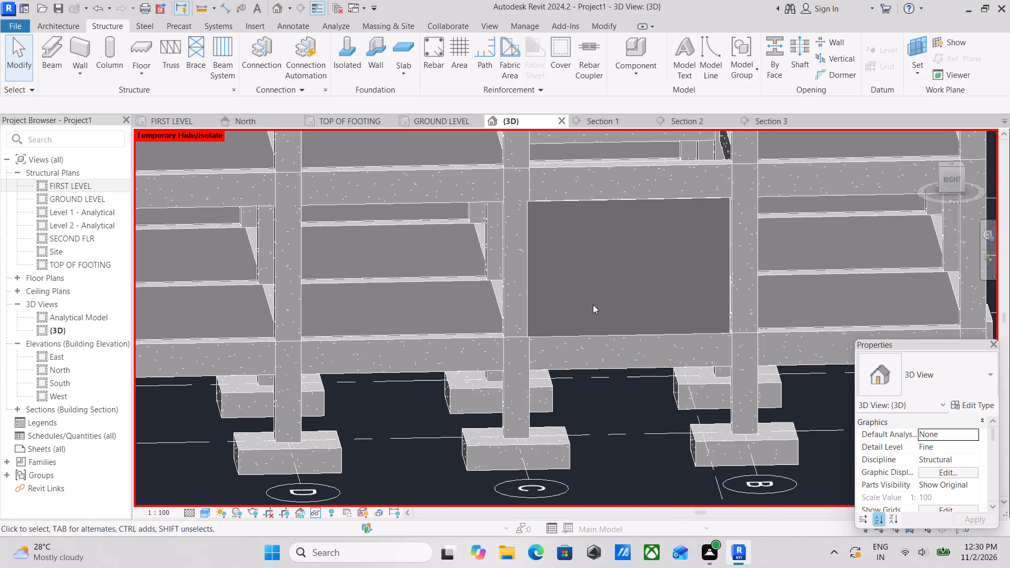
{"action": "scroll", "coordinate": [521, 306], "scroll_direction": "up", "scroll_amount": 3}
{"action": "scroll", "coordinate": [563, 320], "scroll_direction": "down", "scroll_amount": 2}
{"action": "middle_click_drag", "start_coordinate": [563, 319], "coordinate": [489, 337]}
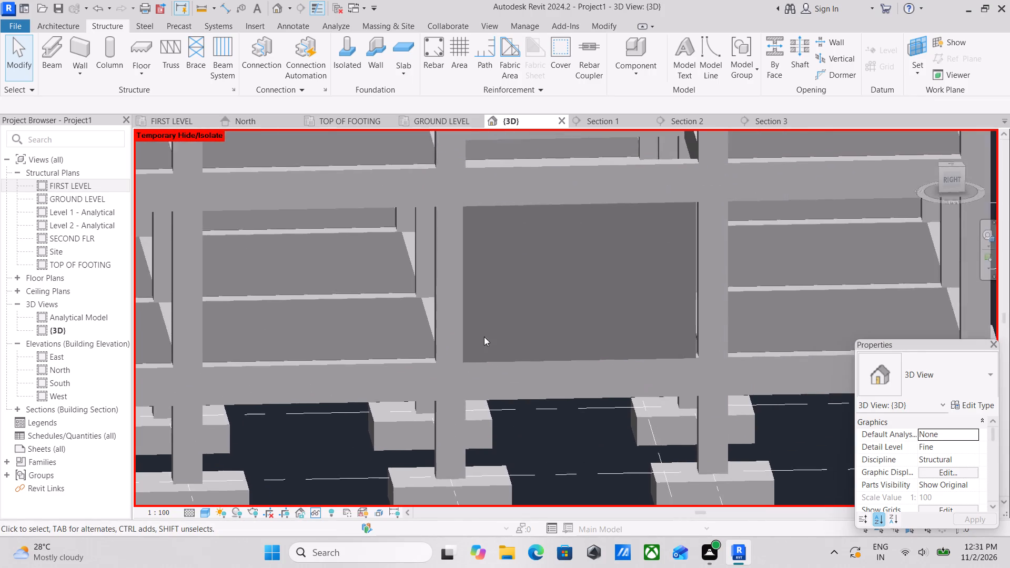
{"action": "scroll", "coordinate": [483, 334], "scroll_direction": "up", "scroll_amount": 4}
{"action": "middle_click_drag", "start_coordinate": [490, 350], "coordinate": [402, 318]}
{"action": "scroll", "coordinate": [401, 321], "scroll_direction": "up", "scroll_amount": 5}
{"action": "scroll", "coordinate": [337, 337], "scroll_direction": "down", "scroll_amount": 3}
{"action": "middle_click_drag", "start_coordinate": [337, 336], "coordinate": [301, 380]}
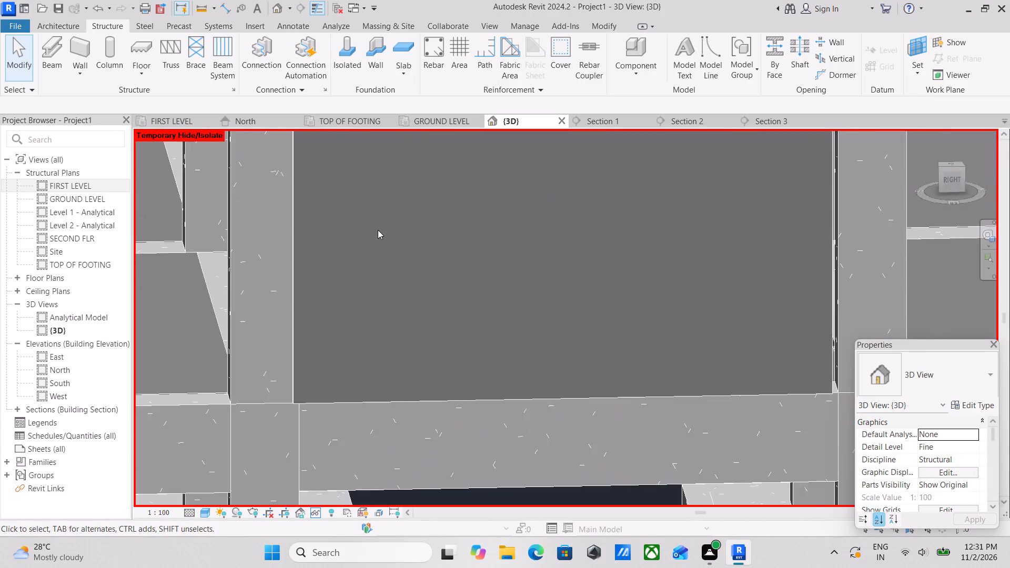
{"action": "middle_click_drag", "start_coordinate": [378, 230], "coordinate": [371, 463]}
{"action": "scroll", "coordinate": [404, 332], "scroll_direction": "down", "scroll_amount": 2}
{"action": "middle_click_drag", "start_coordinate": [404, 333], "coordinate": [411, 377]}
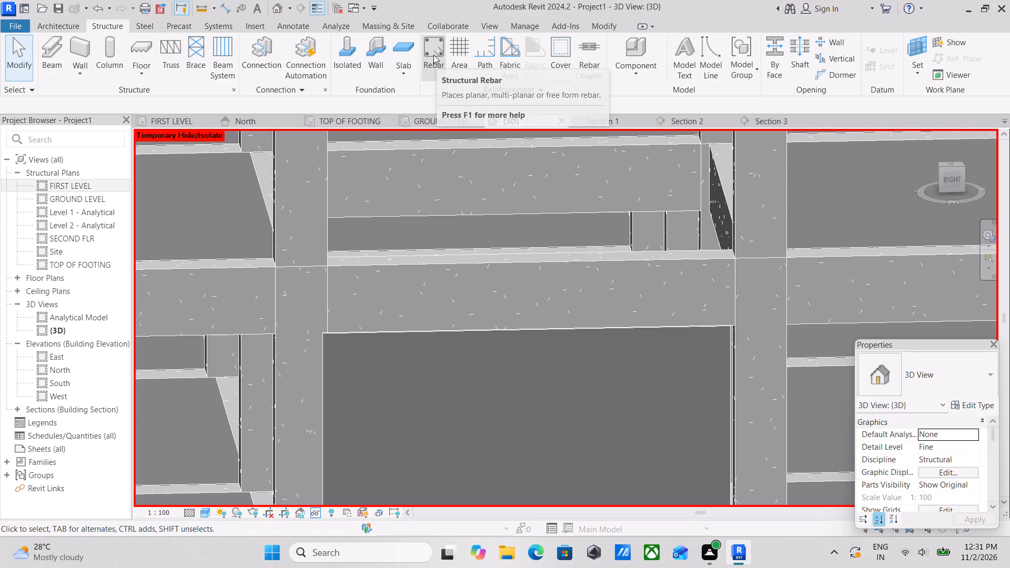
Inspect the wall from oblique, top and end views to check its position within the beam width.
{"action": "scroll", "coordinate": [383, 316], "scroll_direction": "down", "scroll_amount": 2}
{"action": "middle_click_drag", "start_coordinate": [383, 313], "coordinate": [423, 234]}
{"action": "scroll", "coordinate": [450, 285], "scroll_direction": "down", "scroll_amount": 3}
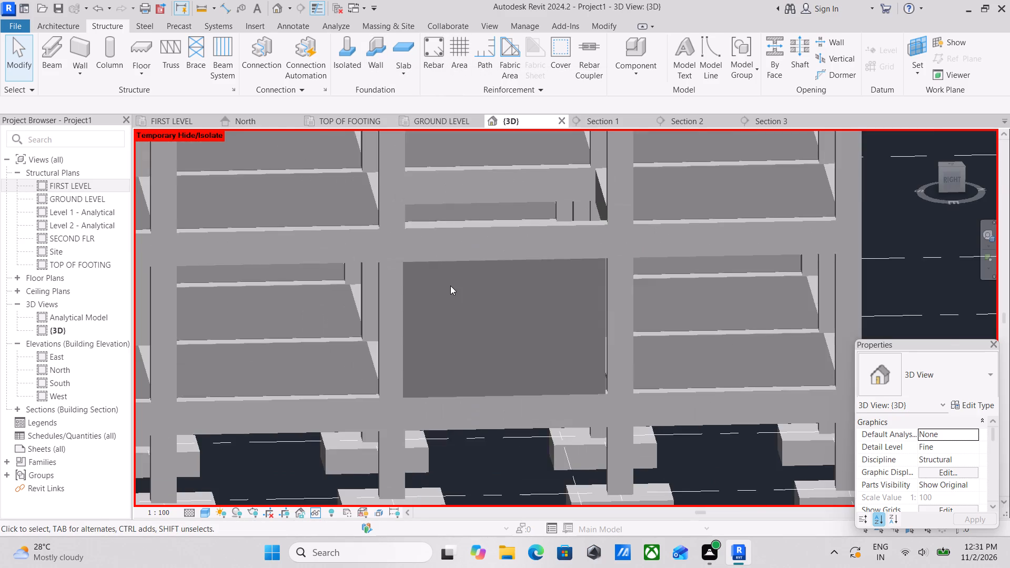
{"action": "scroll", "coordinate": [450, 286], "scroll_direction": "down", "scroll_amount": 5}
{"action": "middle_click_drag", "start_coordinate": [452, 288], "coordinate": [393, 325], "text": "shift"}
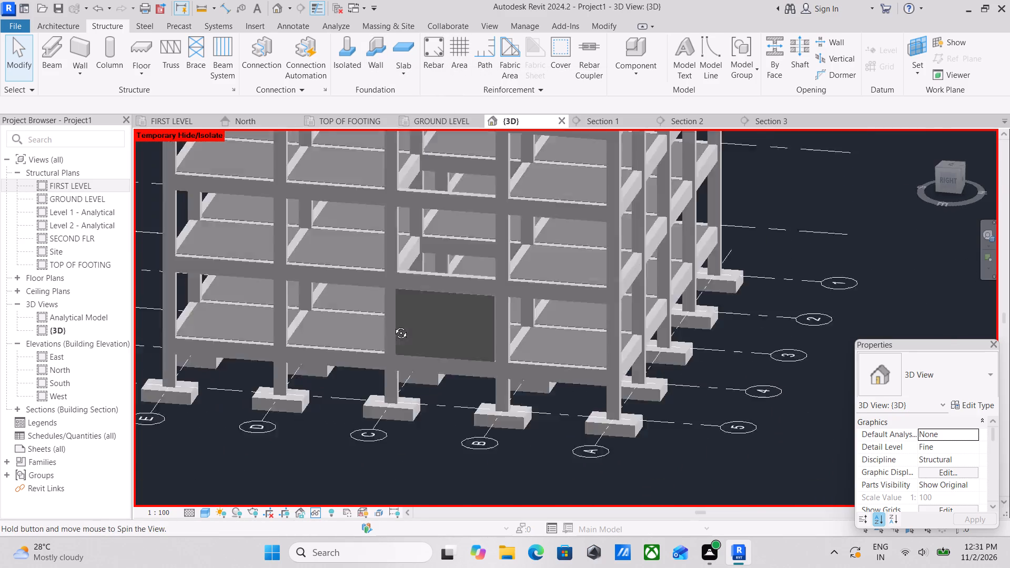
{"action": "middle_click_drag", "start_coordinate": [393, 325], "coordinate": [359, 348], "text": "shift"}
{"action": "scroll", "coordinate": [340, 331], "scroll_direction": "up", "scroll_amount": 7}
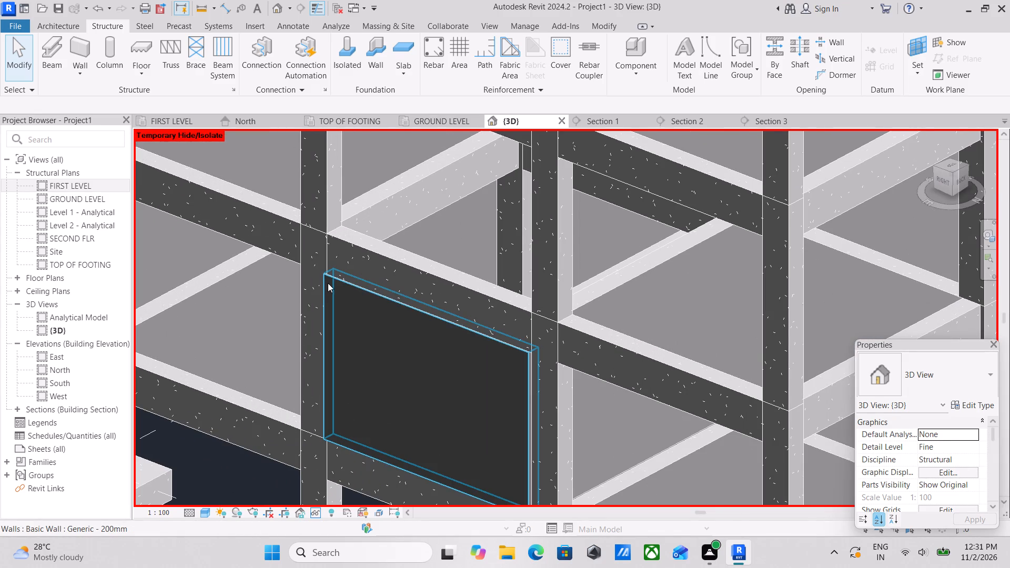
{"action": "left_click", "coordinate": [328, 283]}
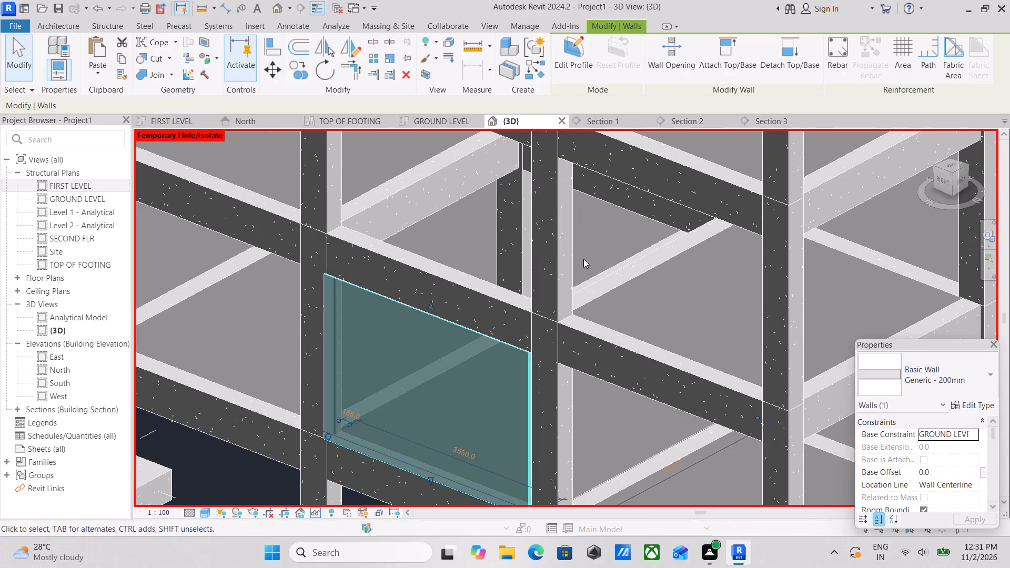
{"action": "key", "text": "Escape"}
{"action": "scroll", "coordinate": [407, 311], "scroll_direction": "up", "scroll_amount": 2}
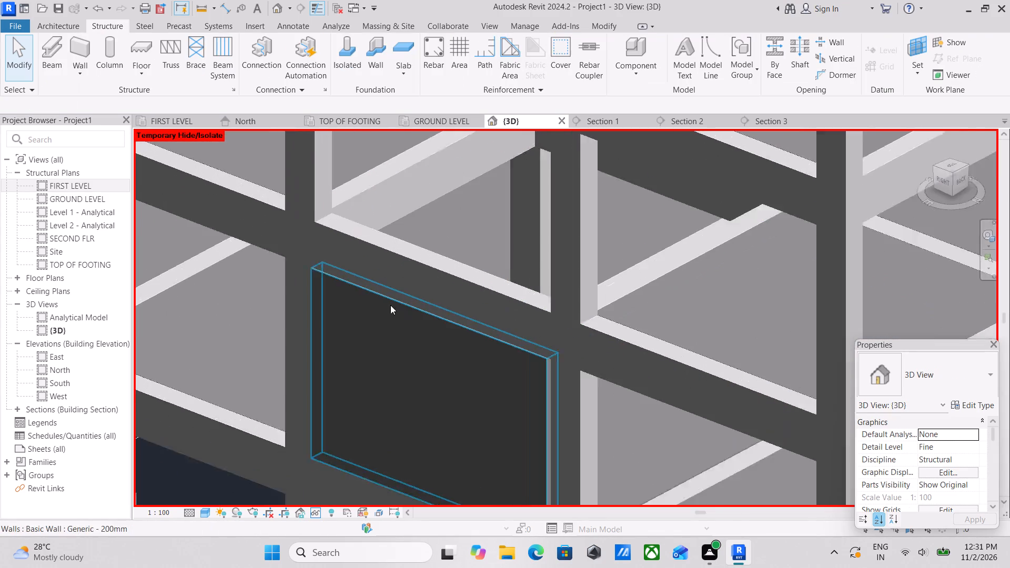
{"action": "scroll", "coordinate": [390, 305], "scroll_direction": "up", "scroll_amount": 1}
{"action": "left_click", "coordinate": [291, 259]}
{"action": "scroll", "coordinate": [378, 304], "scroll_direction": "down", "scroll_amount": 2}
{"action": "middle_click_drag", "start_coordinate": [378, 303], "coordinate": [438, 227]}
{"action": "scroll", "coordinate": [465, 228], "scroll_direction": "down", "scroll_amount": 2}
{"action": "scroll", "coordinate": [477, 282], "scroll_direction": "down", "scroll_amount": 3}
{"action": "middle_click_drag", "start_coordinate": [466, 282], "coordinate": [501, 360], "text": "shift"}
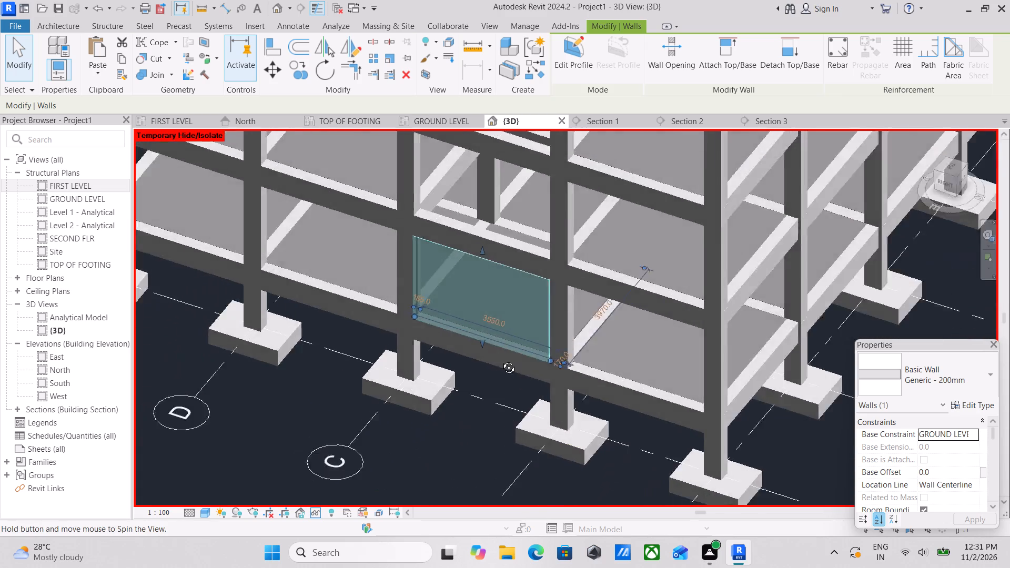
{"action": "middle_click_drag", "start_coordinate": [501, 360], "coordinate": [535, 428], "text": "shift"}
{"action": "middle_click_drag", "start_coordinate": [532, 267], "coordinate": [538, 399], "text": "shift"}
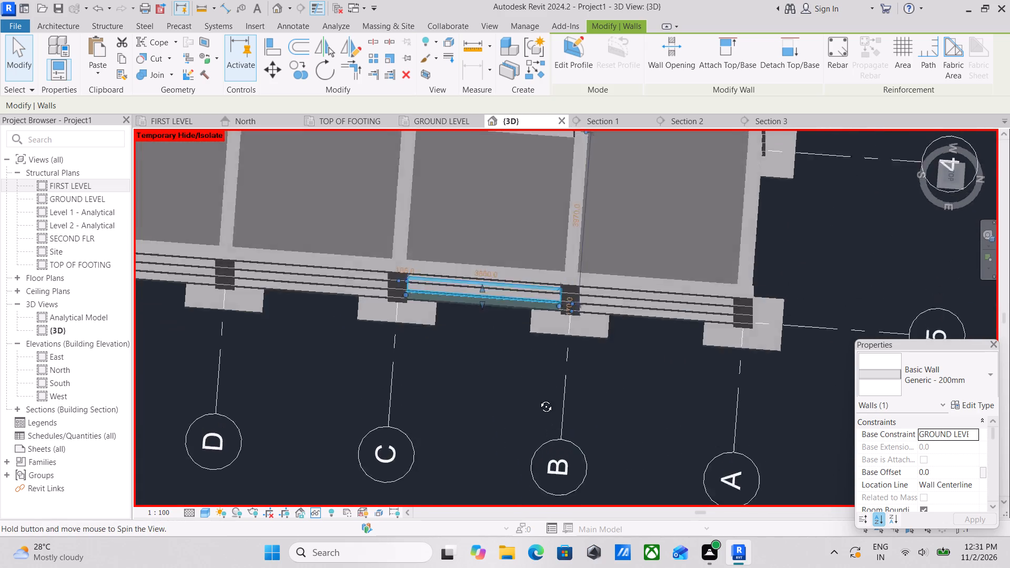
{"action": "middle_click_drag", "start_coordinate": [538, 399], "coordinate": [570, 225], "text": "shift"}
{"action": "middle_click_drag", "start_coordinate": [501, 317], "coordinate": [300, 292], "text": "shift"}
{"action": "scroll", "coordinate": [404, 305], "scroll_direction": "up", "scroll_amount": 3}
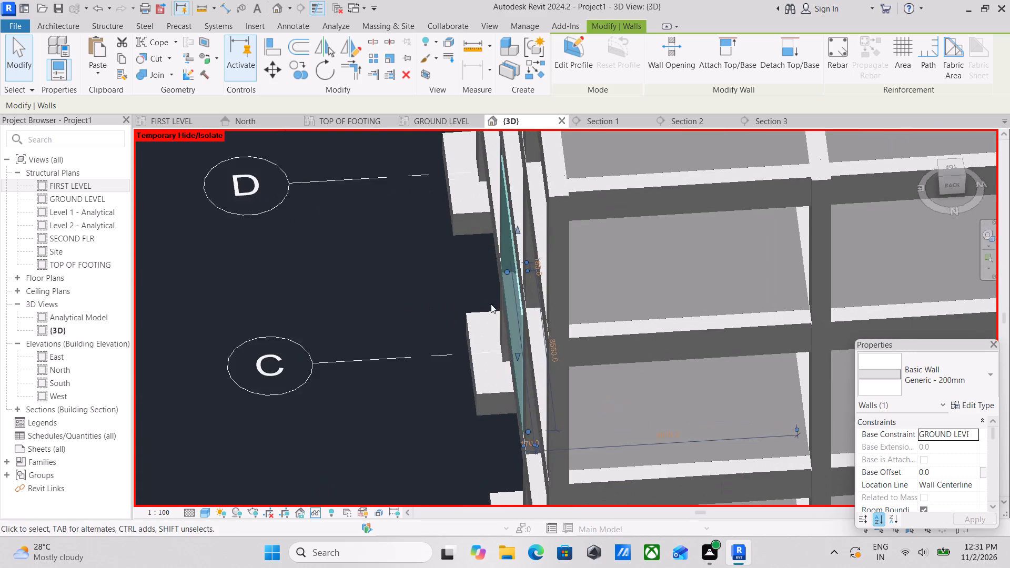
{"action": "scroll", "coordinate": [503, 305], "scroll_direction": "up", "scroll_amount": 3}
{"action": "key", "text": "Escape"}
{"action": "scroll", "coordinate": [585, 291], "scroll_direction": "down", "scroll_amount": 3}
{"action": "middle_click_drag", "start_coordinate": [537, 325], "coordinate": [602, 329]}
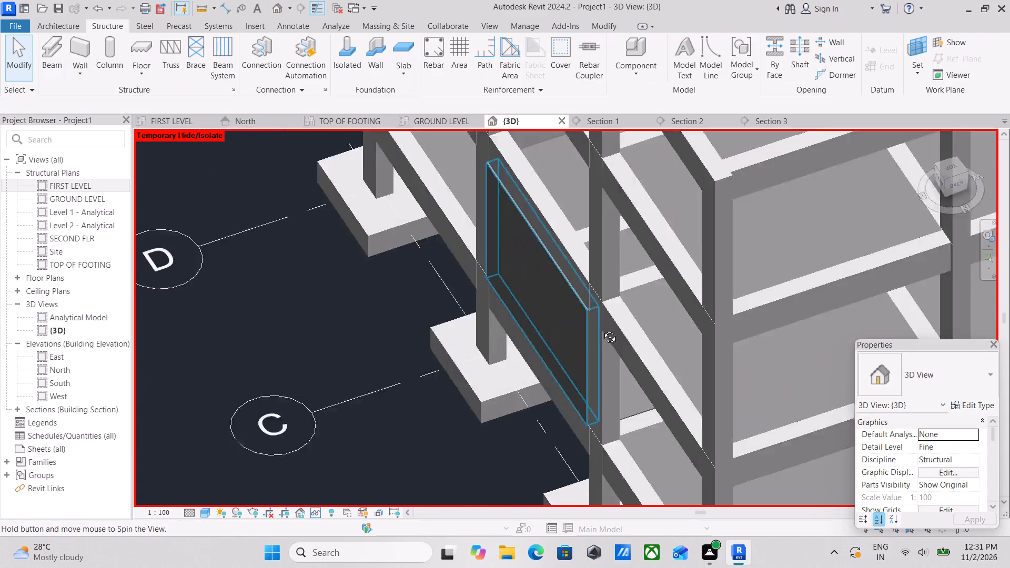
{"action": "middle_click_drag", "start_coordinate": [602, 329], "coordinate": [814, 302]}
{"action": "middle_click_drag", "start_coordinate": [594, 302], "coordinate": [649, 320], "text": "shift"}
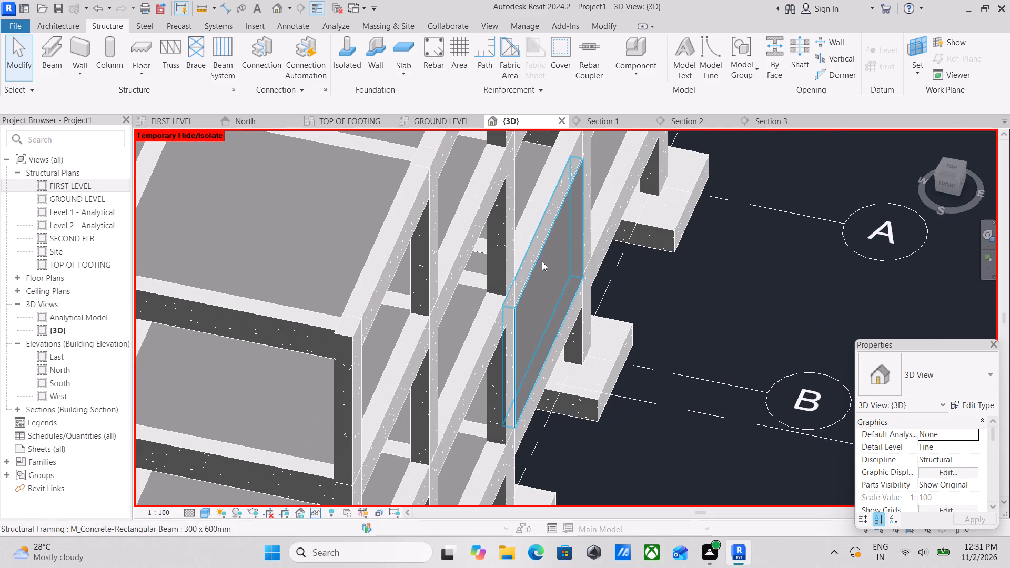
Nudge the wall slightly further inward, to a 3930 mm offset dimension.
{"action": "left_click", "coordinate": [542, 261]}
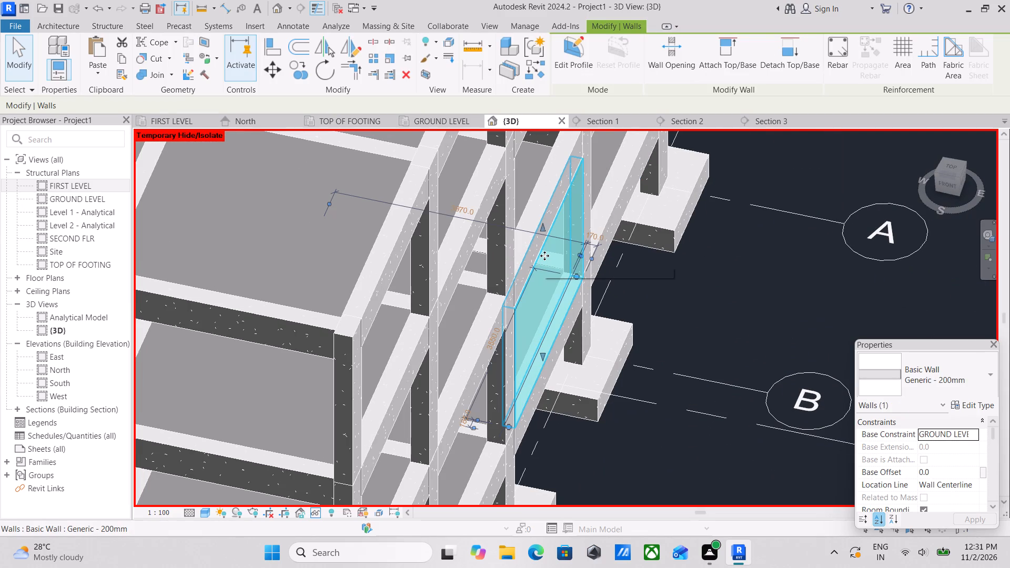
{"action": "key", "text": "Left"}
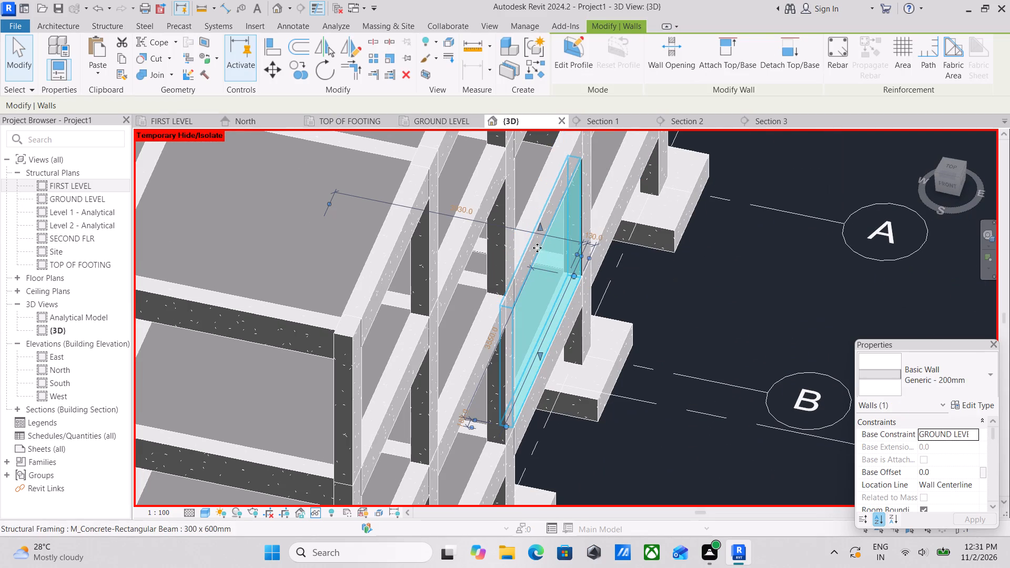
{"action": "key", "text": "Escape"}
Inspect how the nudged wall sits on the ground beam and under the 300 x 600mm beam near grid B.
{"action": "scroll", "coordinate": [566, 288], "scroll_direction": "up", "scroll_amount": 3}
{"action": "middle_click_drag", "start_coordinate": [569, 300], "coordinate": [555, 296]}
{"action": "scroll", "coordinate": [546, 371], "scroll_direction": "up", "scroll_amount": 3}
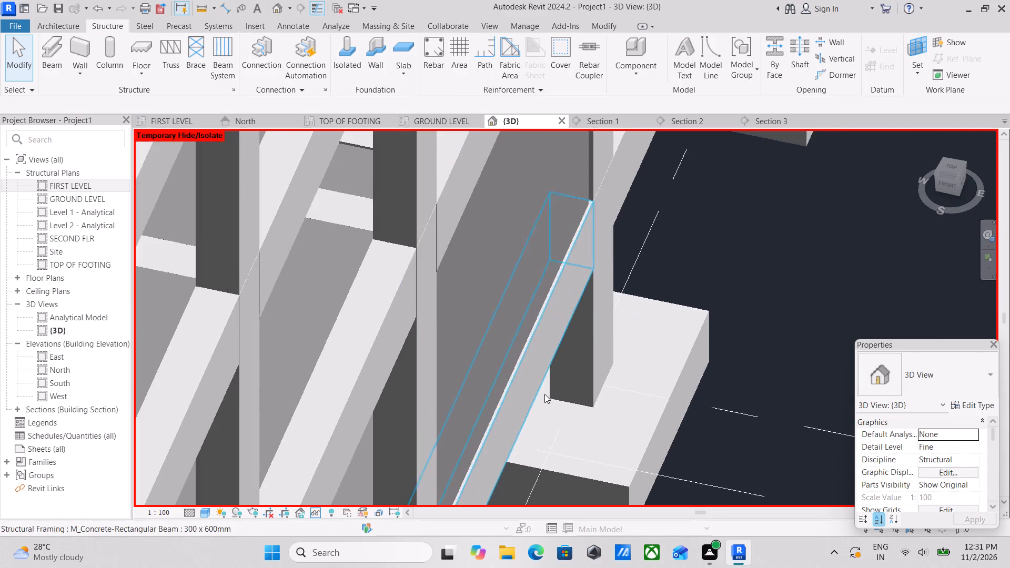
{"action": "middle_click_drag", "start_coordinate": [541, 393], "coordinate": [457, 223]}
{"action": "scroll", "coordinate": [382, 288], "scroll_direction": "up", "scroll_amount": 3}
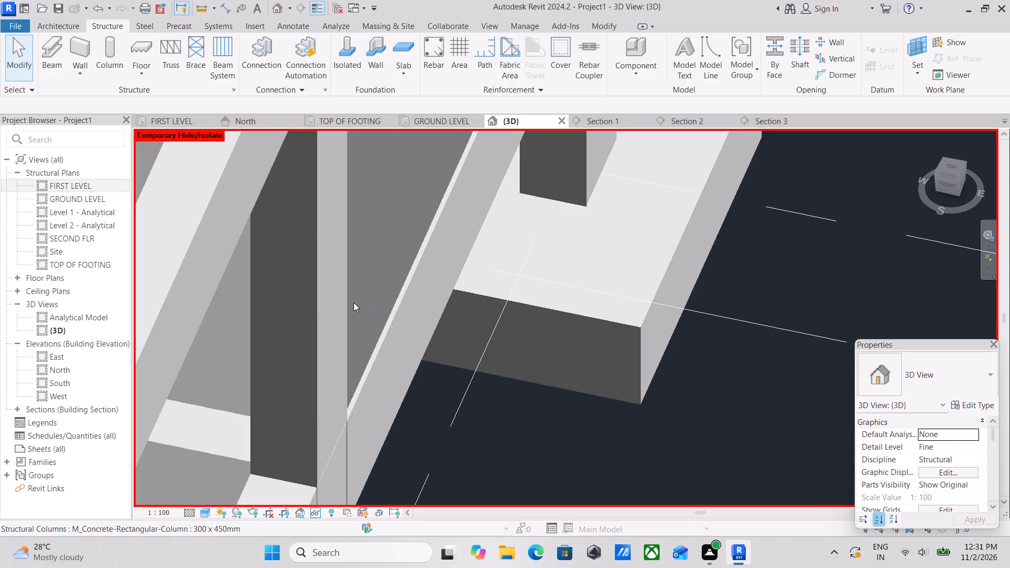
{"action": "scroll", "coordinate": [398, 278], "scroll_direction": "down", "scroll_amount": 6}
{"action": "middle_click_drag", "start_coordinate": [410, 216], "coordinate": [420, 395]}
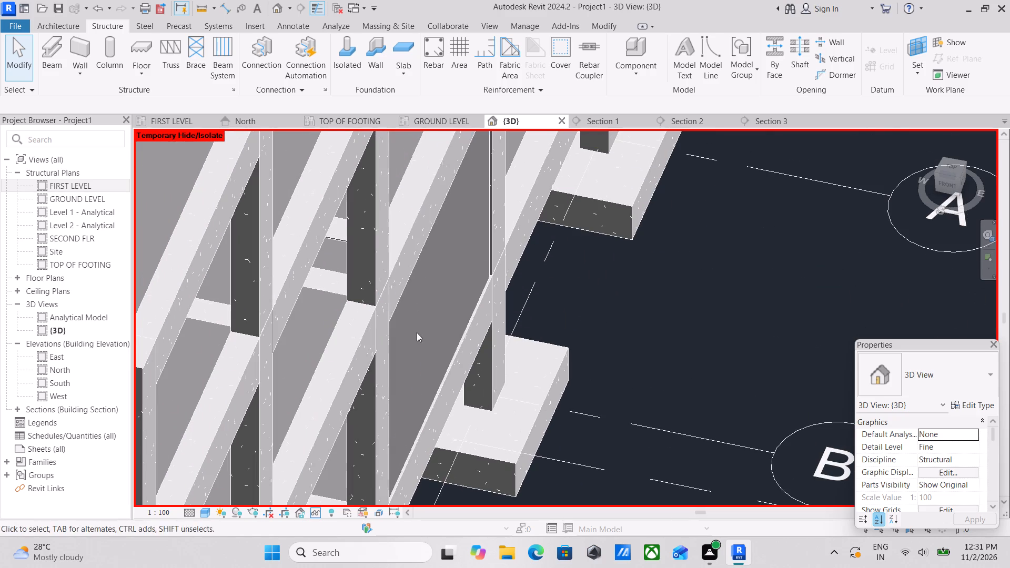
{"action": "left_click", "coordinate": [448, 203]}
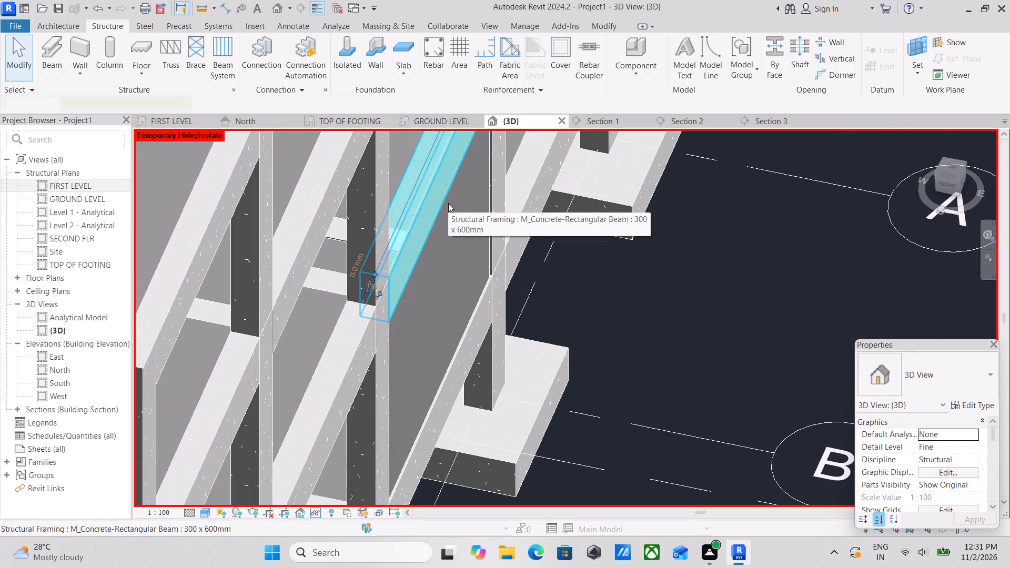
Nudge the wall one increment across the beam width toward the outer face of the frame.
{"action": "scroll", "coordinate": [464, 209], "scroll_direction": "up", "scroll_amount": 2}
{"action": "key", "text": "Escape"}
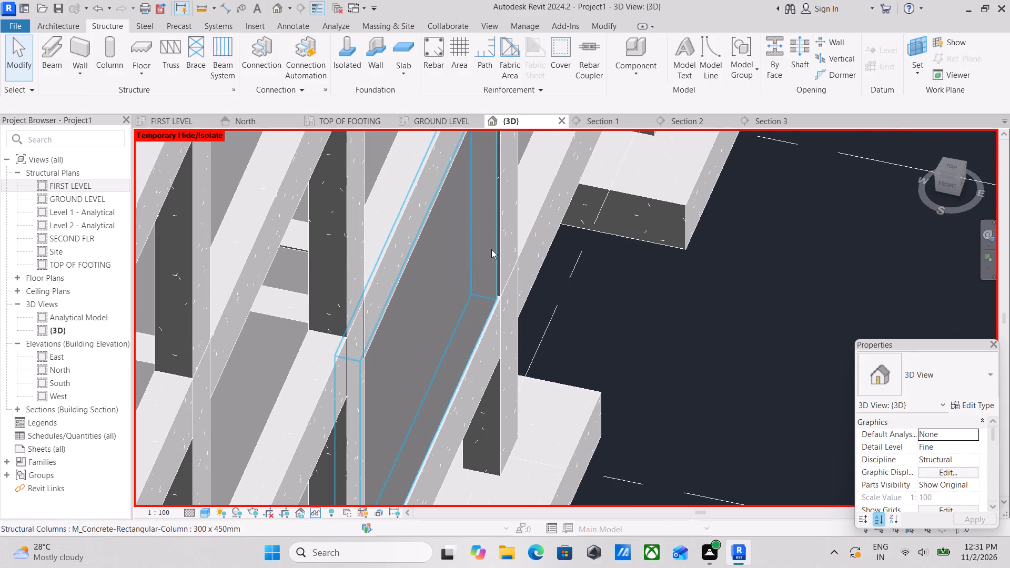
{"action": "left_click", "coordinate": [491, 249]}
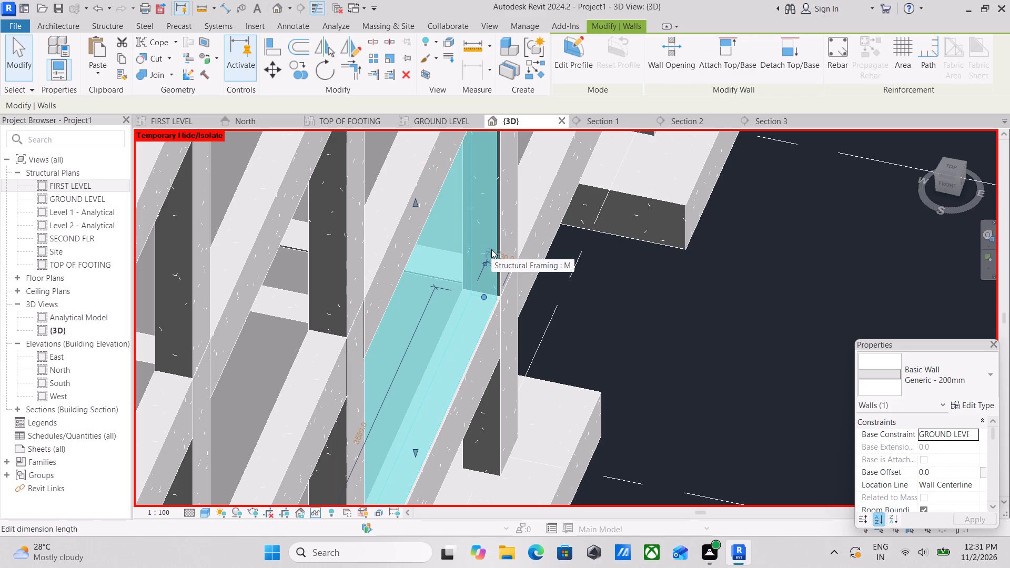
{"action": "key", "text": "Right"}
{"action": "scroll", "coordinate": [491, 248], "scroll_direction": "down", "scroll_amount": 5}
{"action": "key", "text": "Escape"}
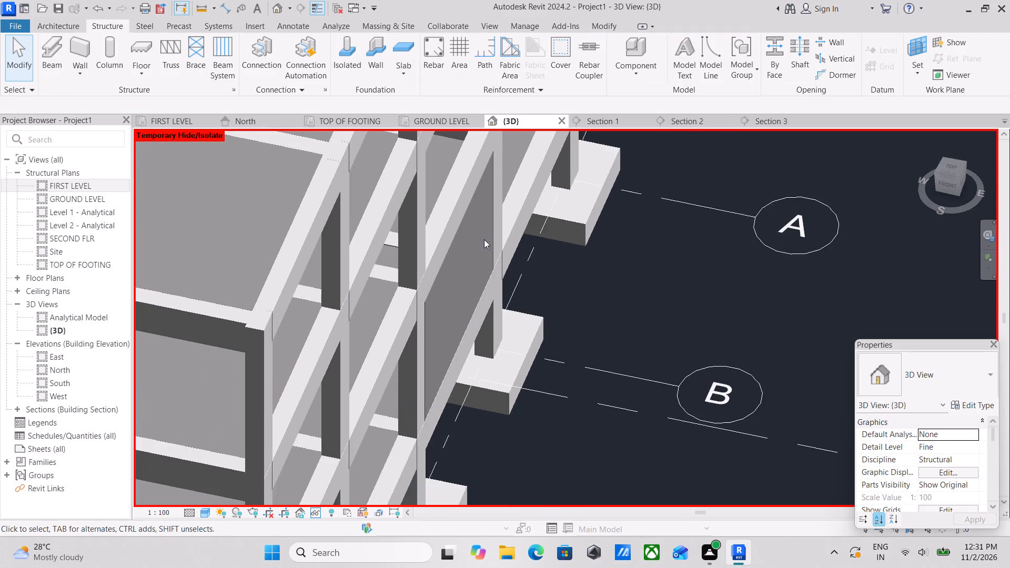
Examine from several angles how the wall sits within the frame bay between grids B and C.
{"action": "scroll", "coordinate": [456, 323], "scroll_direction": "down", "scroll_amount": 2}
{"action": "middle_click_drag", "start_coordinate": [441, 317], "coordinate": [230, 204], "text": "shift"}
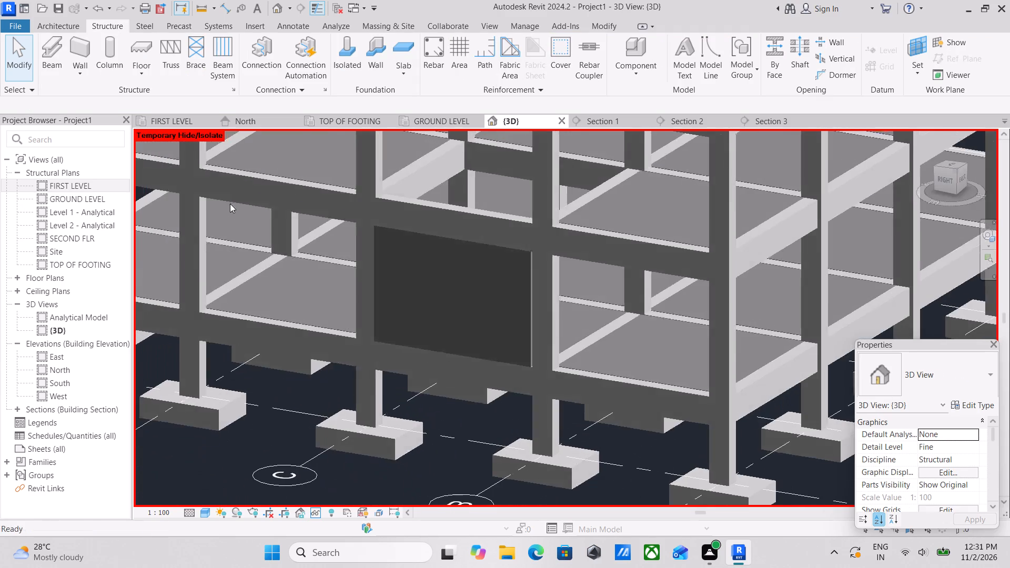
{"action": "scroll", "coordinate": [367, 251], "scroll_direction": "up", "scroll_amount": 3}
{"action": "scroll", "coordinate": [382, 134], "scroll_direction": "down", "scroll_amount": 3}
{"action": "scroll", "coordinate": [393, 207], "scroll_direction": "down", "scroll_amount": 2}
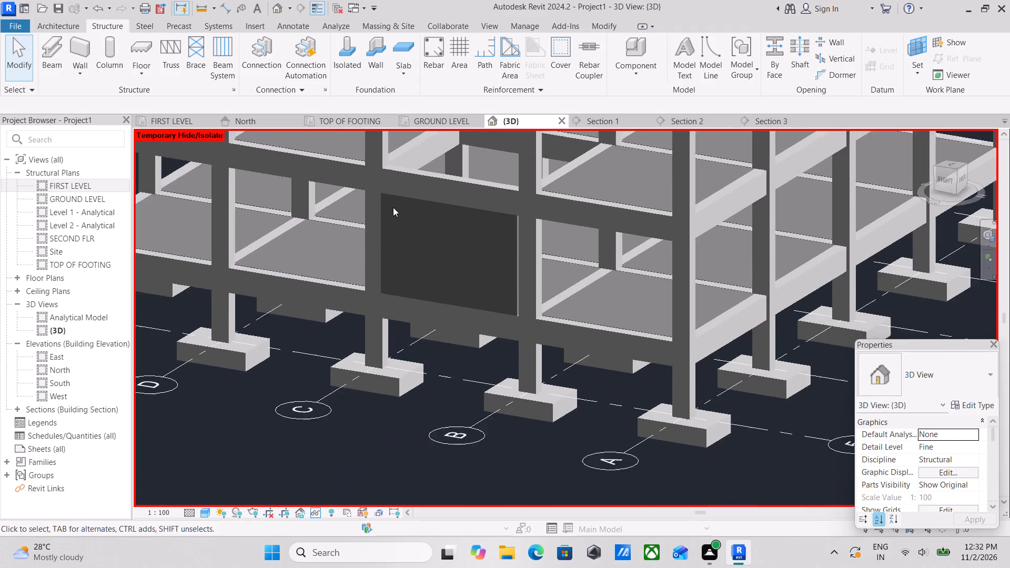
{"action": "middle_click_drag", "start_coordinate": [393, 207], "coordinate": [497, 222]}
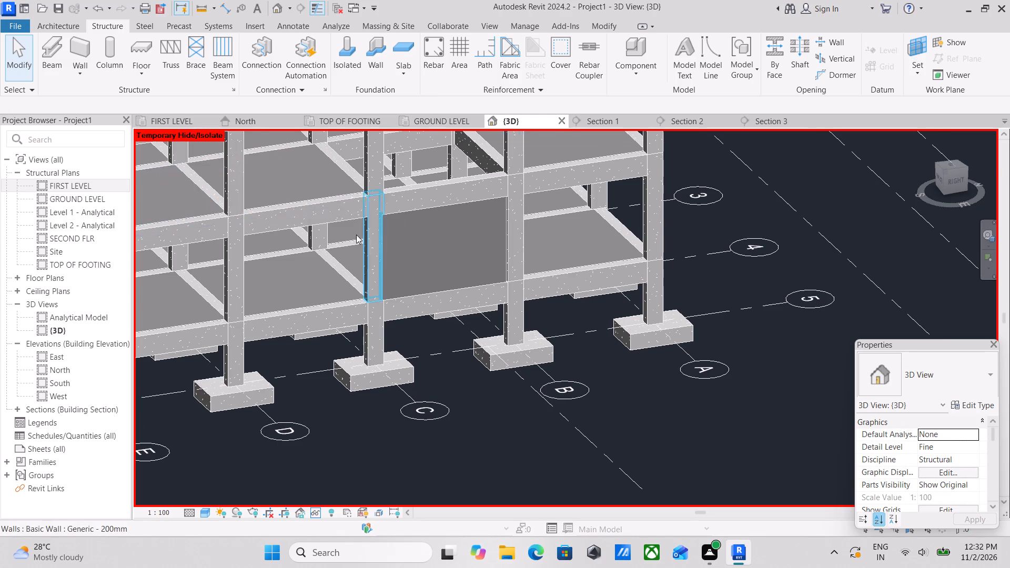
{"action": "scroll", "coordinate": [350, 237], "scroll_direction": "up", "scroll_amount": 3}
{"action": "scroll", "coordinate": [393, 219], "scroll_direction": "up", "scroll_amount": 3}
{"action": "scroll", "coordinate": [432, 200], "scroll_direction": "up", "scroll_amount": 3}
{"action": "scroll", "coordinate": [436, 200], "scroll_direction": "down", "scroll_amount": 3}
{"action": "middle_click_drag", "start_coordinate": [435, 200], "coordinate": [379, 266]}
{"action": "scroll", "coordinate": [381, 287], "scroll_direction": "up", "scroll_amount": 1}
{"action": "scroll", "coordinate": [429, 297], "scroll_direction": "down", "scroll_amount": 4}
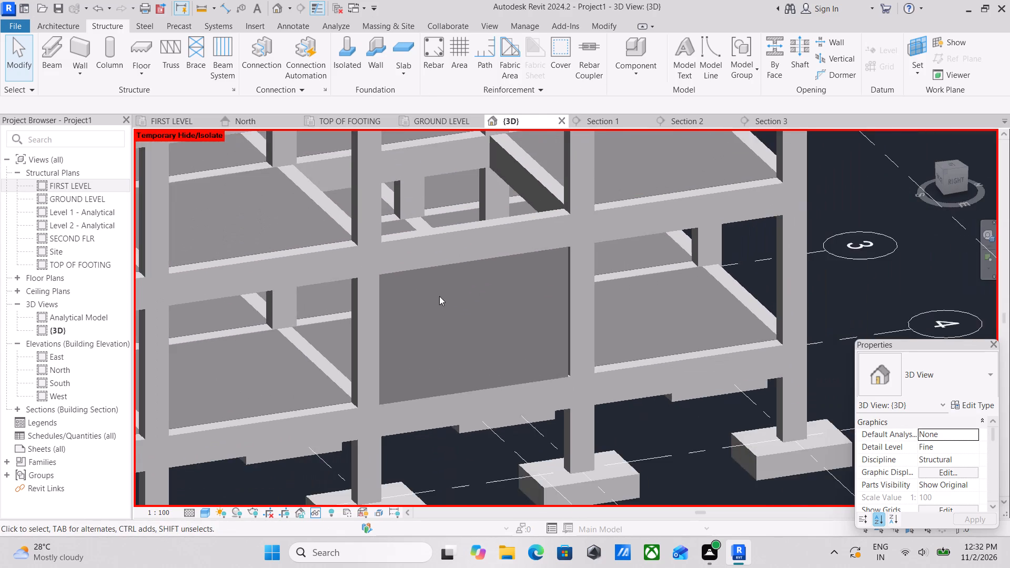
{"action": "scroll", "coordinate": [574, 269], "scroll_direction": "down", "scroll_amount": 3}
{"action": "middle_click_drag", "start_coordinate": [551, 268], "coordinate": [543, 268]}
{"action": "scroll", "coordinate": [465, 275], "scroll_direction": "up", "scroll_amount": 3}
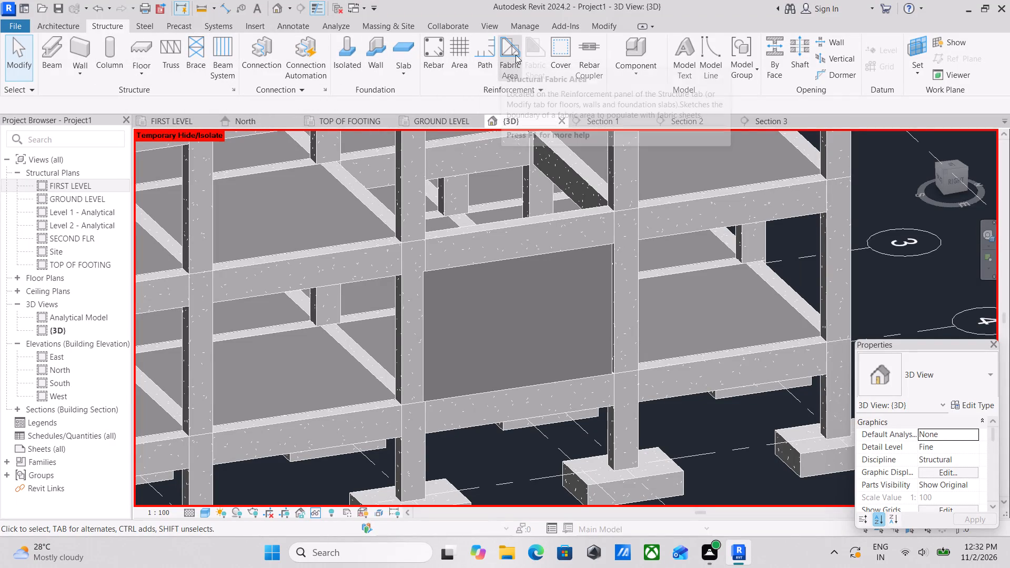
Set the rebar cover of the wall between grids B and C to an Interior (slabs, walls, joists) cover type.
{"action": "left_click", "coordinate": [565, 59]}
{"action": "scroll", "coordinate": [477, 255], "scroll_direction": "up", "scroll_amount": 4}
{"action": "scroll", "coordinate": [427, 298], "scroll_direction": "up", "scroll_amount": 4}
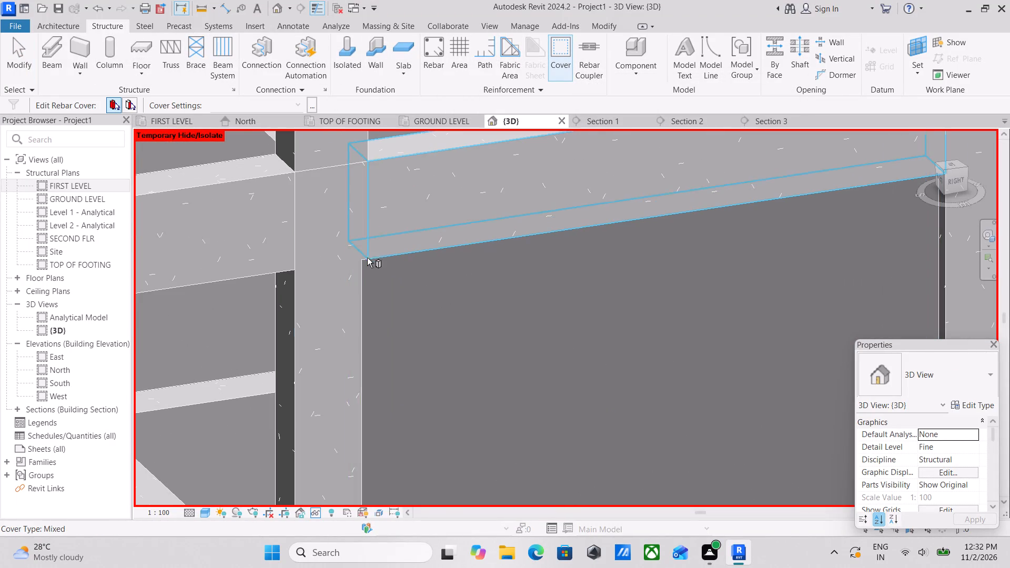
{"action": "left_click", "coordinate": [365, 261]}
{"action": "scroll", "coordinate": [458, 265], "scroll_direction": "down", "scroll_amount": 3}
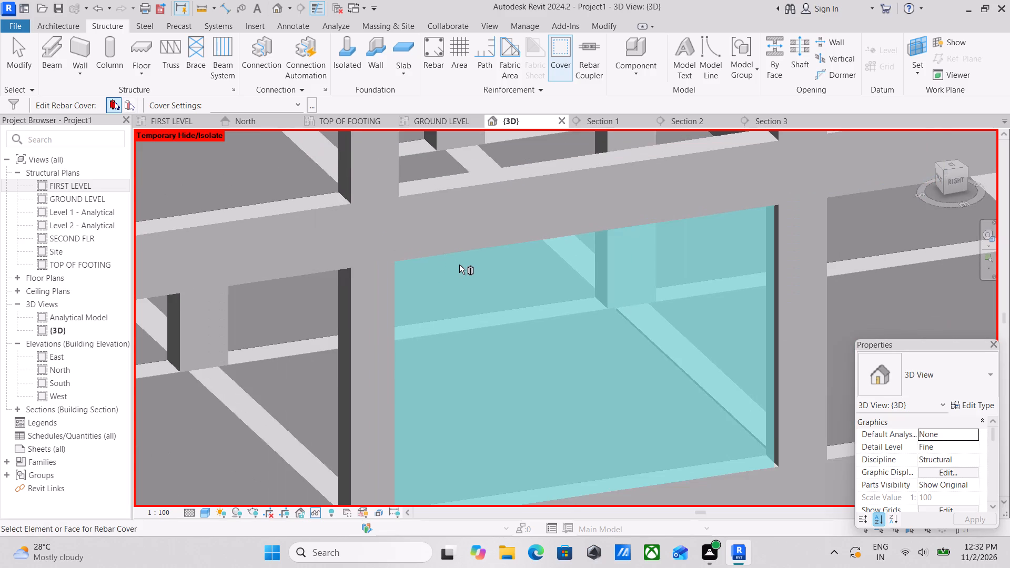
{"action": "left_click", "coordinate": [290, 107]}
{"action": "left_click", "coordinate": [278, 199]}
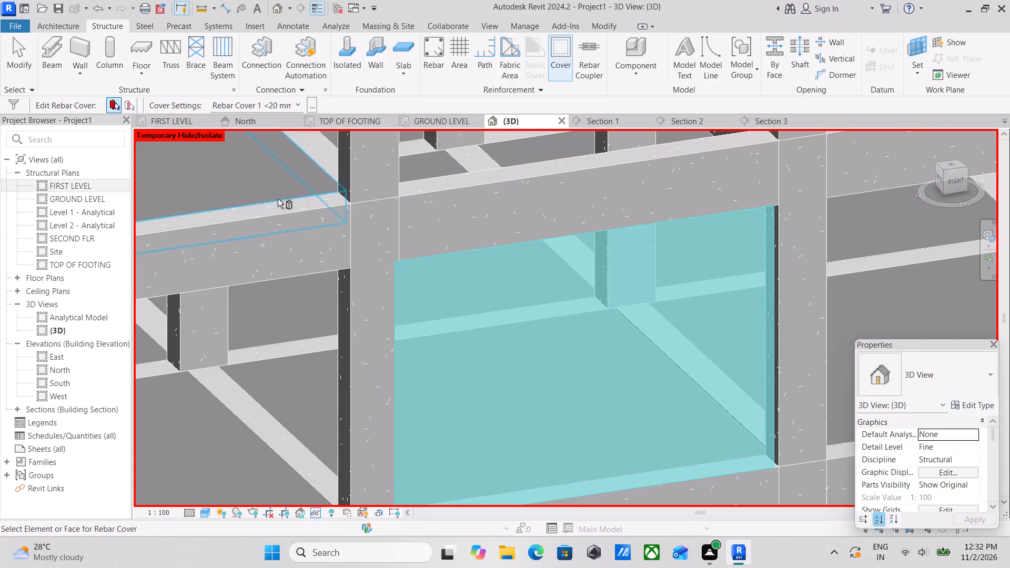
{"action": "scroll", "coordinate": [416, 274], "scroll_direction": "up", "scroll_amount": 3}
{"action": "left_click", "coordinate": [392, 260]}
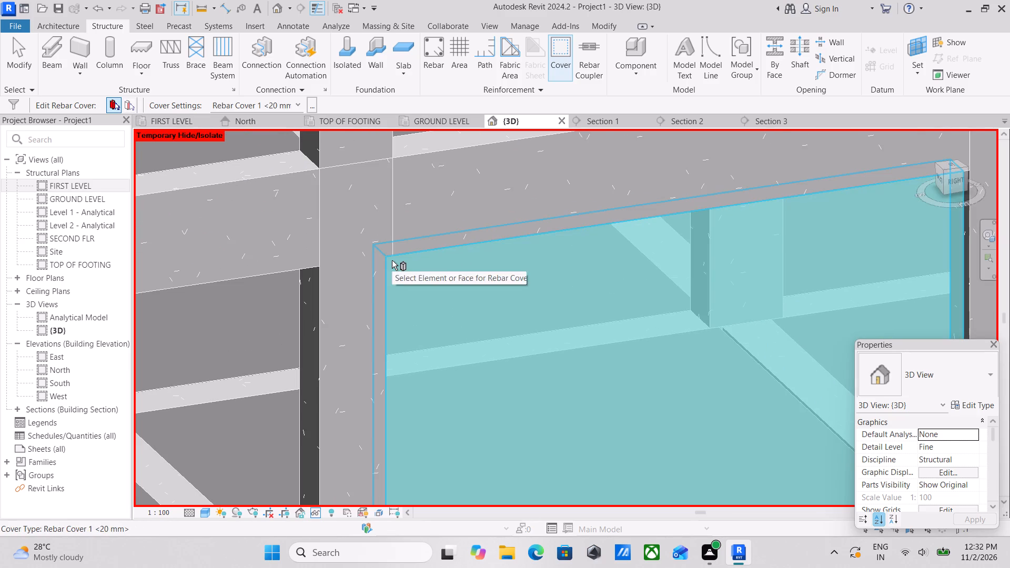
{"action": "left_click", "coordinate": [298, 100]}
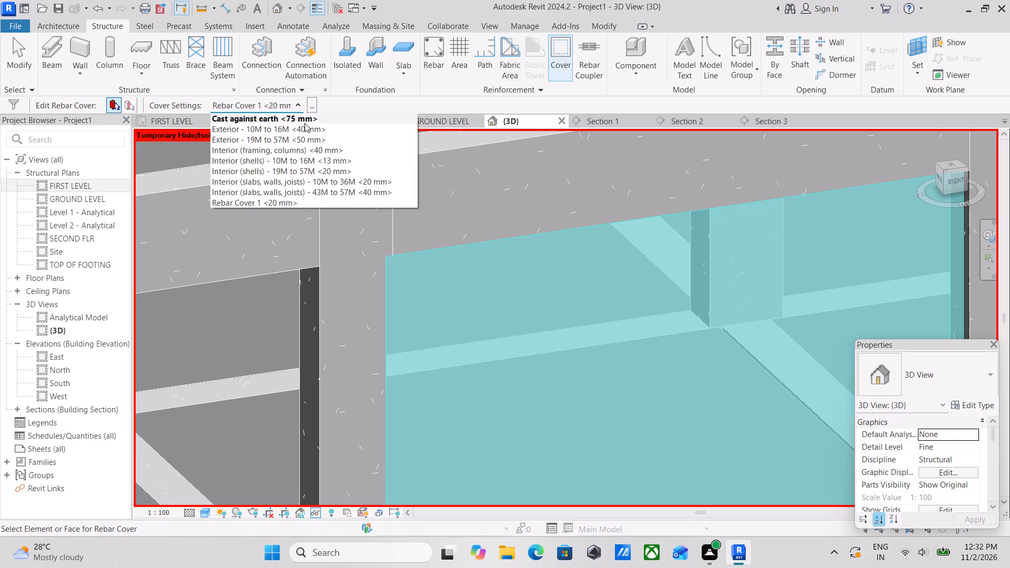
{"action": "left_click", "coordinate": [291, 189]}
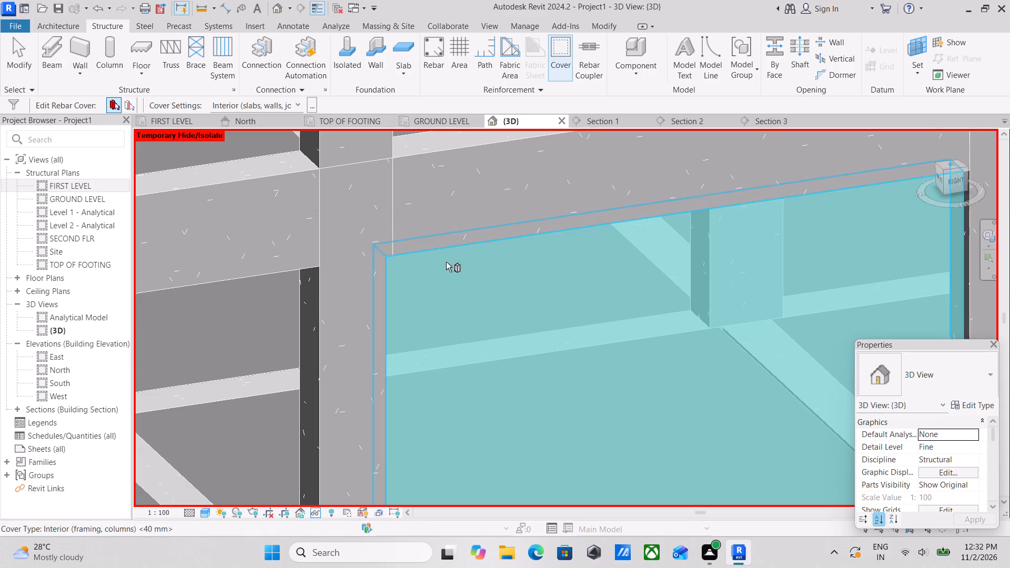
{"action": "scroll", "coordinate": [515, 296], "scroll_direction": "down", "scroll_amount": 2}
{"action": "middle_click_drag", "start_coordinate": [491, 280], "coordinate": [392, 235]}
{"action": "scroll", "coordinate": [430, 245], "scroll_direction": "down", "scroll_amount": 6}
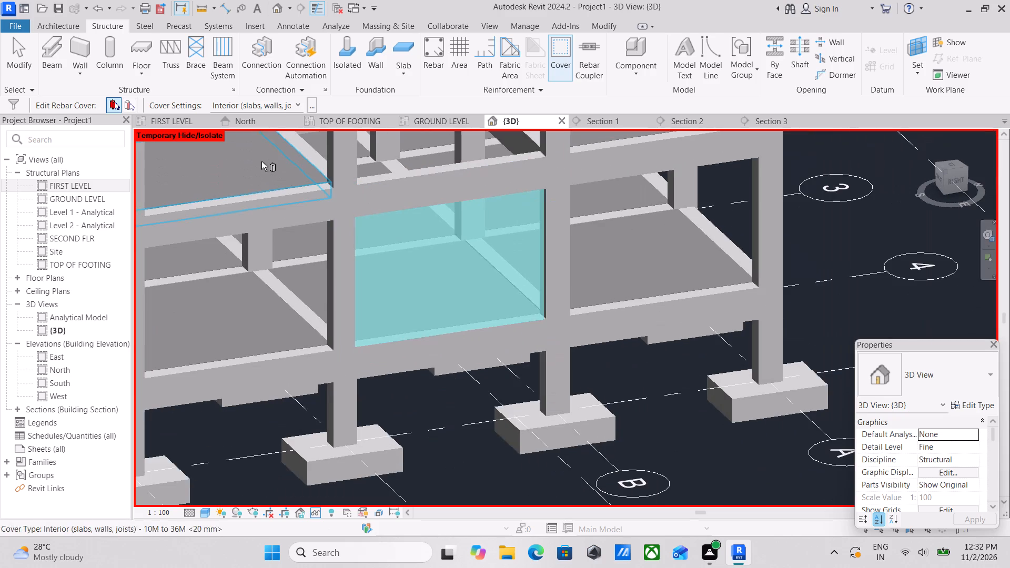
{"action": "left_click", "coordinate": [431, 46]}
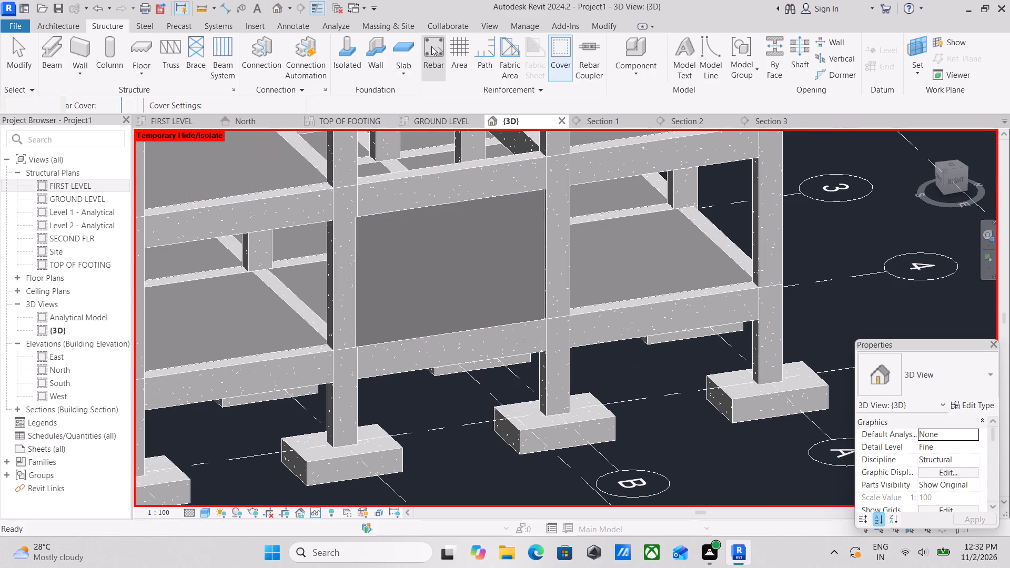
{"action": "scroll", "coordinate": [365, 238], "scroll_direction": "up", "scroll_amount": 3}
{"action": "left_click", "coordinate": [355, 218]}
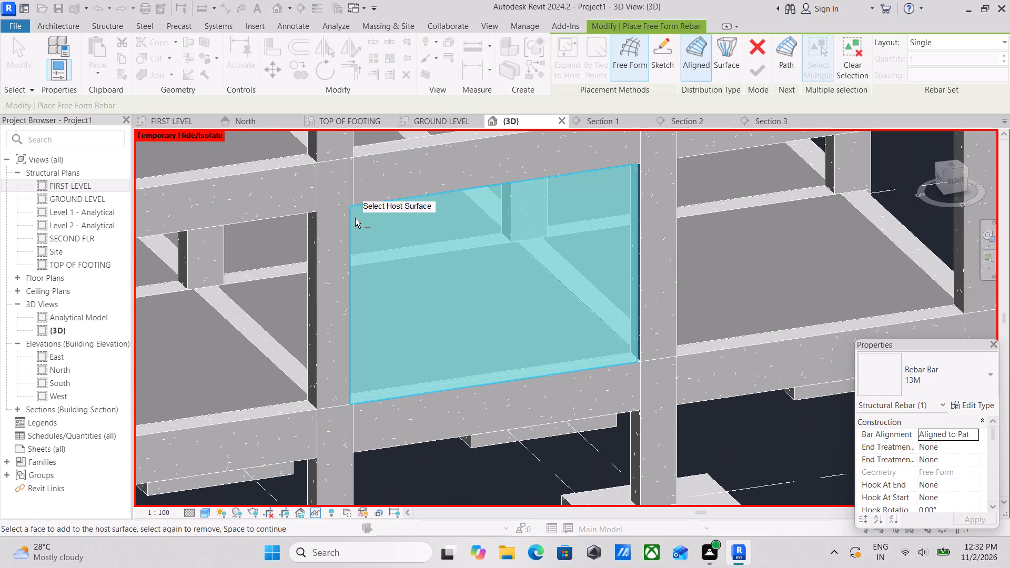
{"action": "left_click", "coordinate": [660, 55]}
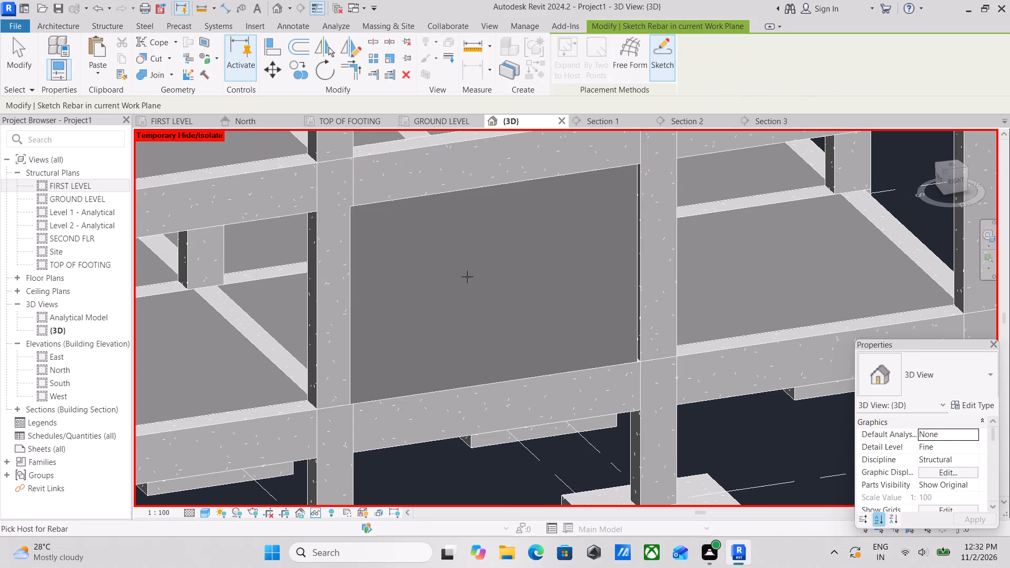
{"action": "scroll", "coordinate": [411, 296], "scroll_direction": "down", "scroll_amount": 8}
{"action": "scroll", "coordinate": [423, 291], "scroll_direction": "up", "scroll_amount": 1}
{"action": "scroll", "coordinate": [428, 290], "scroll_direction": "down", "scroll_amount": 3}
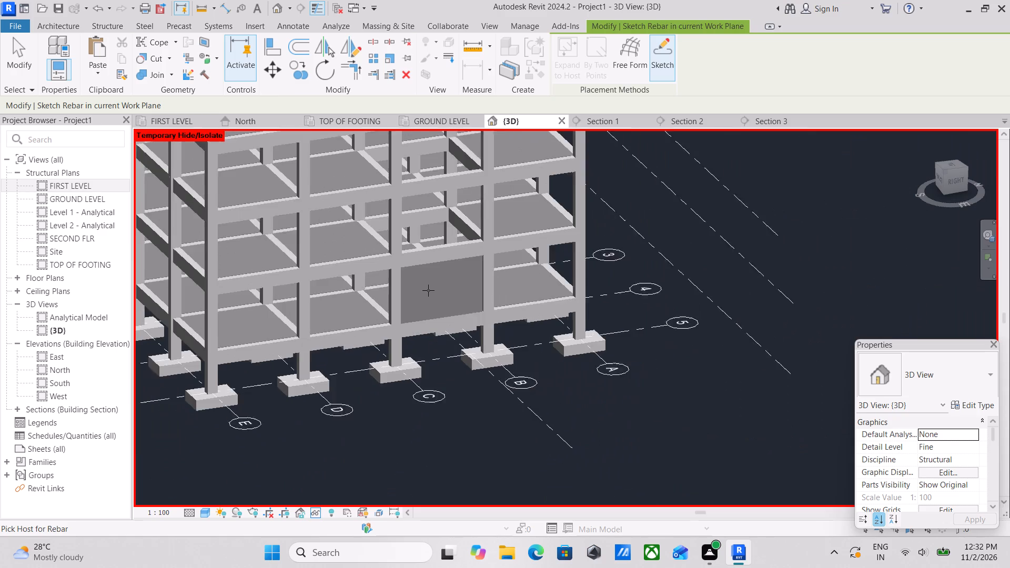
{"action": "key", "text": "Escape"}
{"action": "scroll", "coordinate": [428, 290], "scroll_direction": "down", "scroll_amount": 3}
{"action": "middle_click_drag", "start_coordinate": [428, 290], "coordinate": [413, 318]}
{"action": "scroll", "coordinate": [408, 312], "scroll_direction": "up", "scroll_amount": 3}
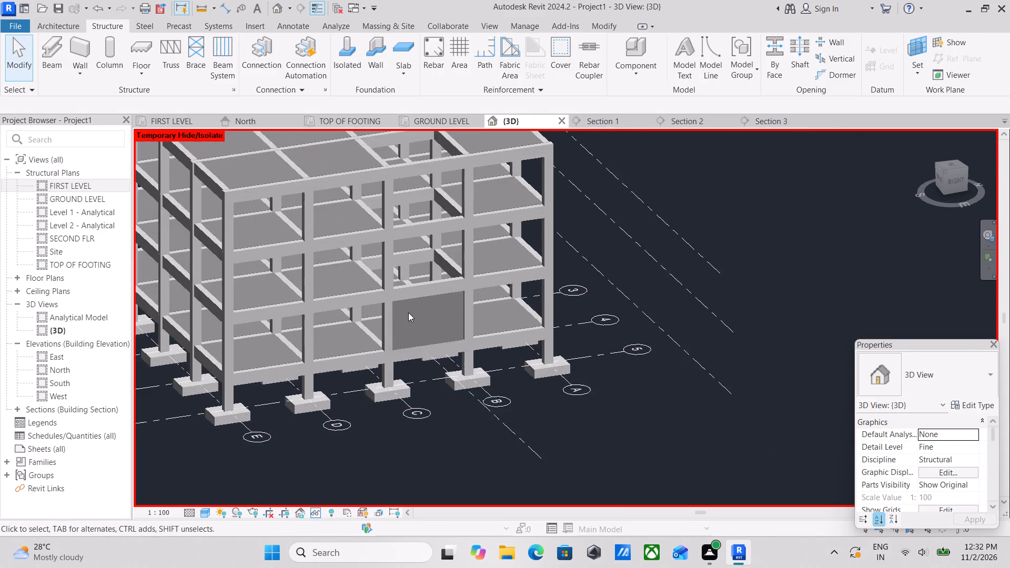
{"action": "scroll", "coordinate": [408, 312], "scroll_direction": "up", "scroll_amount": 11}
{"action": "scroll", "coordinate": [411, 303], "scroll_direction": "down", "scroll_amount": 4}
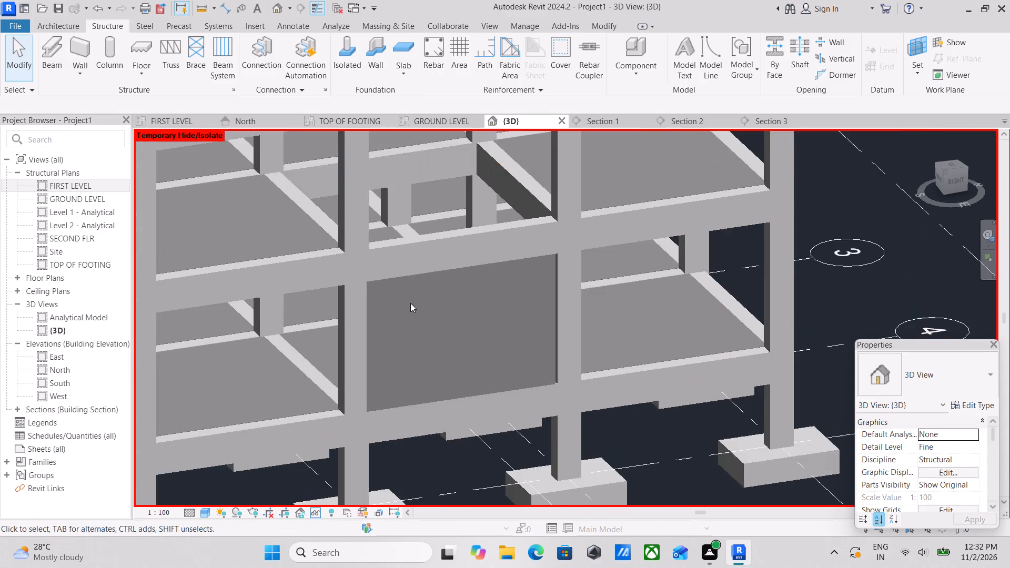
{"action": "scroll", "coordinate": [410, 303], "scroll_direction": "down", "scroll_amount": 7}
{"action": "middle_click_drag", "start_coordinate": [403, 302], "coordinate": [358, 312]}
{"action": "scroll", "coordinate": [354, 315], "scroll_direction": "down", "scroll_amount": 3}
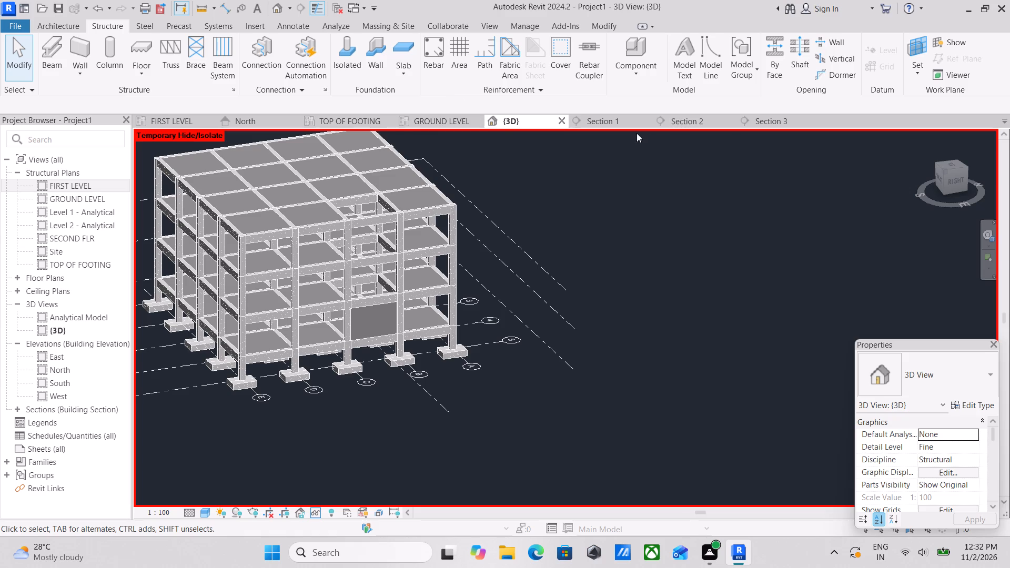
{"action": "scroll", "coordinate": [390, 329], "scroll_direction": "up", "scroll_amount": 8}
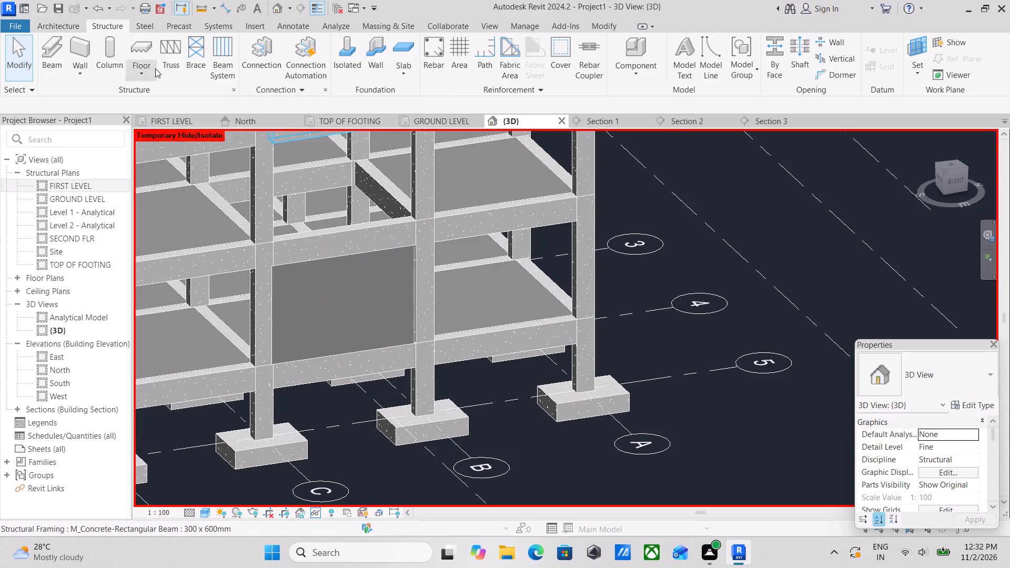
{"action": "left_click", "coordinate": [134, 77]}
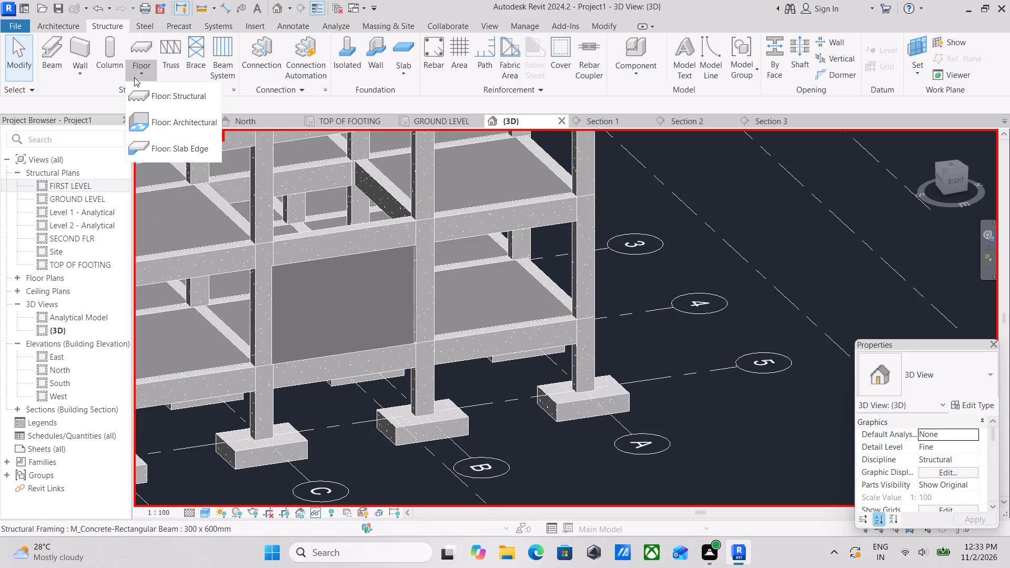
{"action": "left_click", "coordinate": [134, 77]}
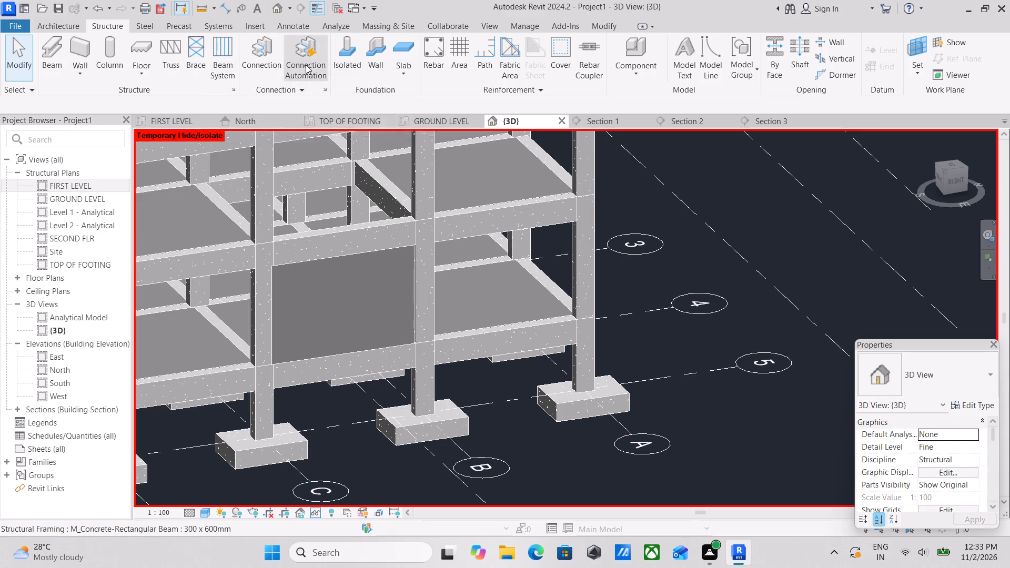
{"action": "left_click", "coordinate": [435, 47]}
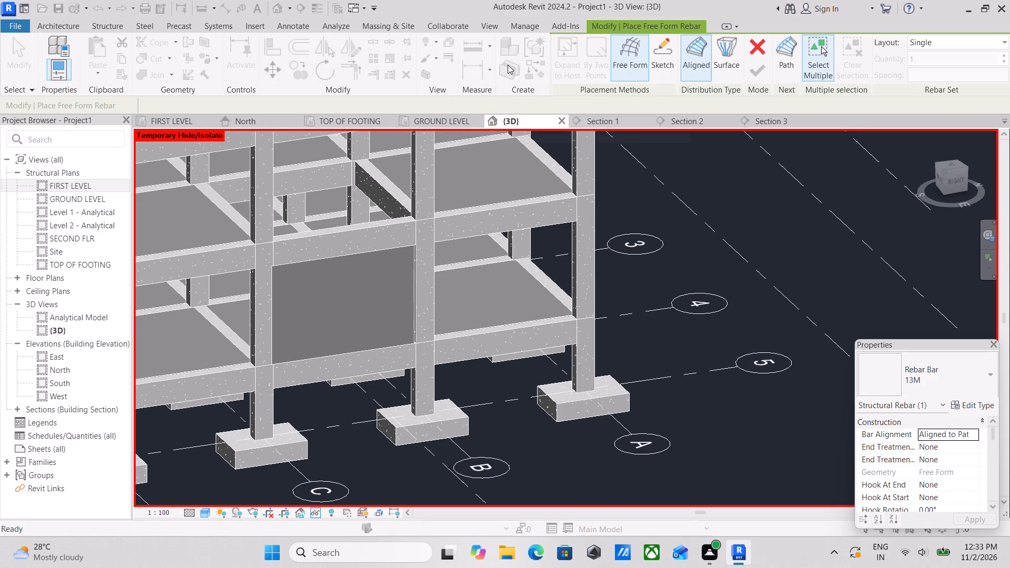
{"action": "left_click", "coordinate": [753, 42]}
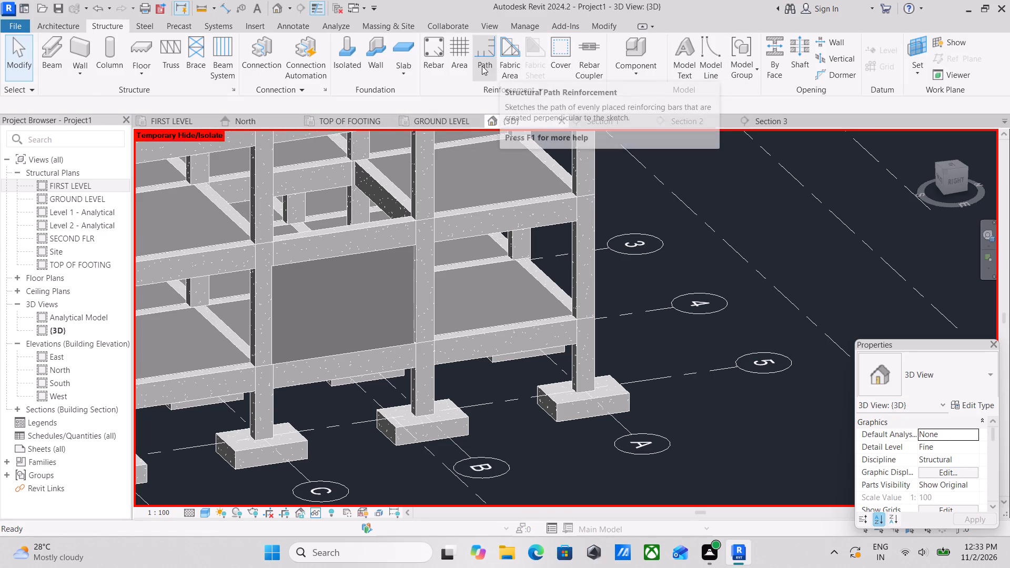
Start an area reinforcement on the wall between grids B and C.
{"action": "left_click", "coordinate": [459, 54]}
{"action": "scroll", "coordinate": [369, 303], "scroll_direction": "up", "scroll_amount": 2}
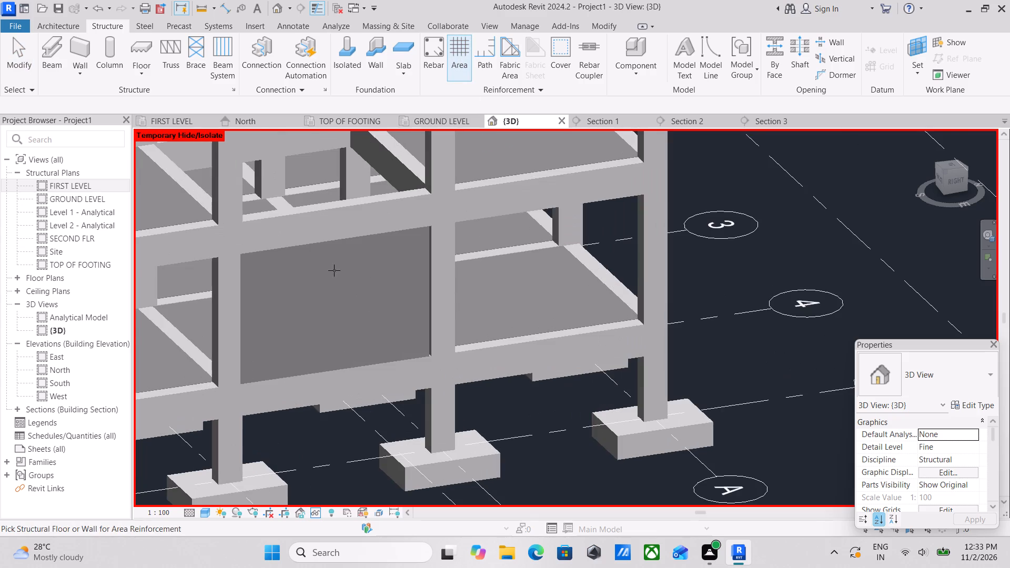
{"action": "left_click", "coordinate": [300, 247]}
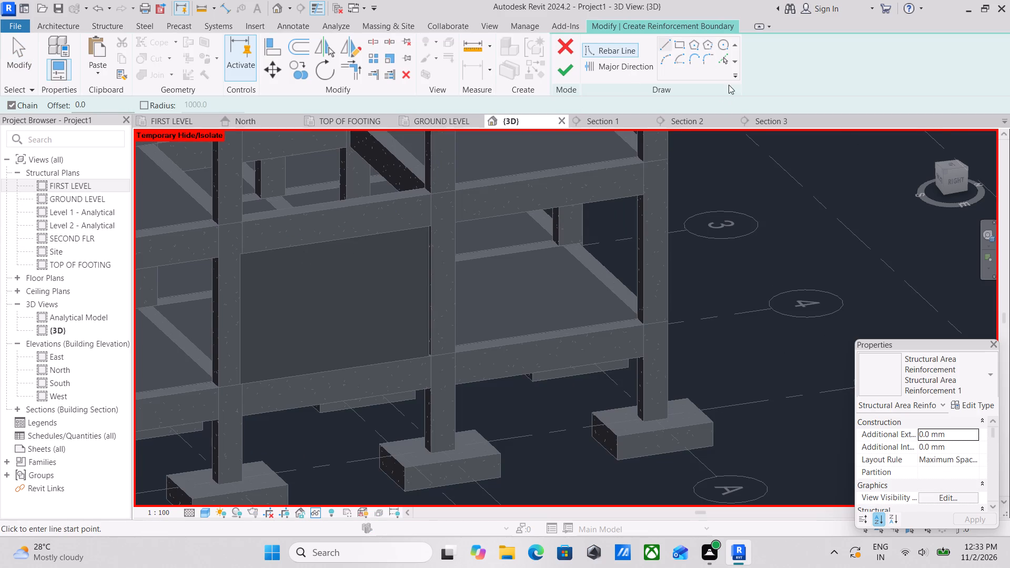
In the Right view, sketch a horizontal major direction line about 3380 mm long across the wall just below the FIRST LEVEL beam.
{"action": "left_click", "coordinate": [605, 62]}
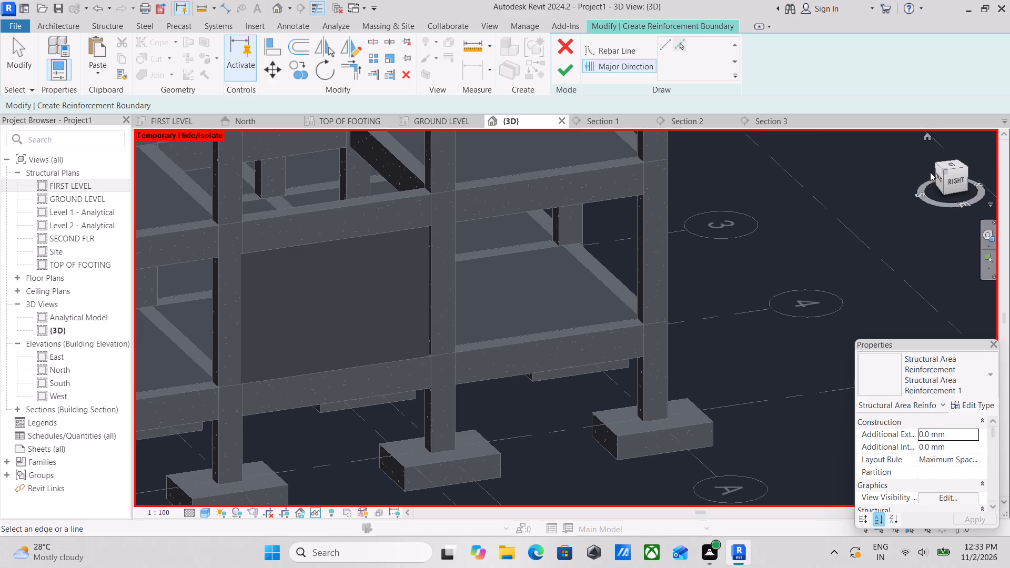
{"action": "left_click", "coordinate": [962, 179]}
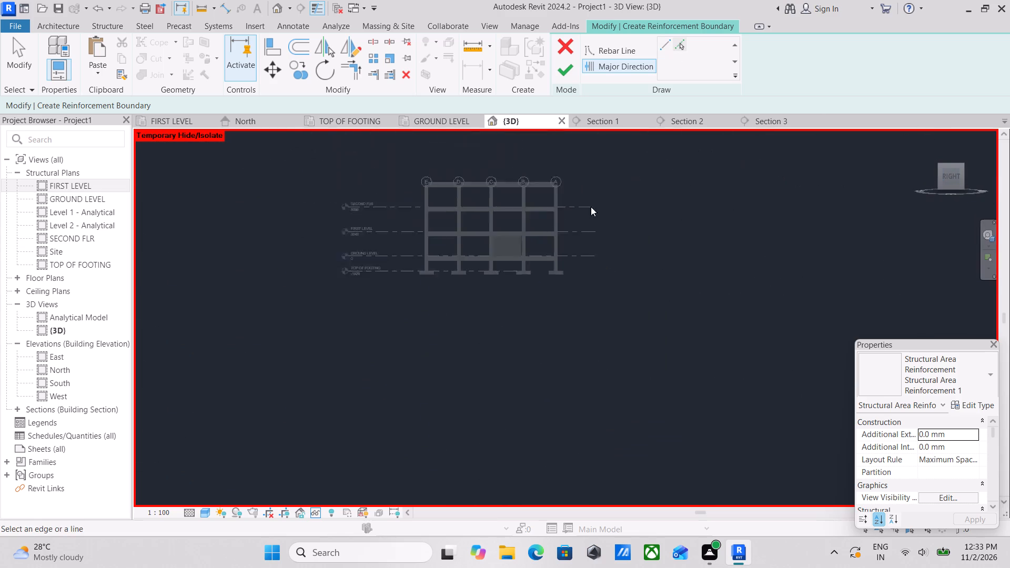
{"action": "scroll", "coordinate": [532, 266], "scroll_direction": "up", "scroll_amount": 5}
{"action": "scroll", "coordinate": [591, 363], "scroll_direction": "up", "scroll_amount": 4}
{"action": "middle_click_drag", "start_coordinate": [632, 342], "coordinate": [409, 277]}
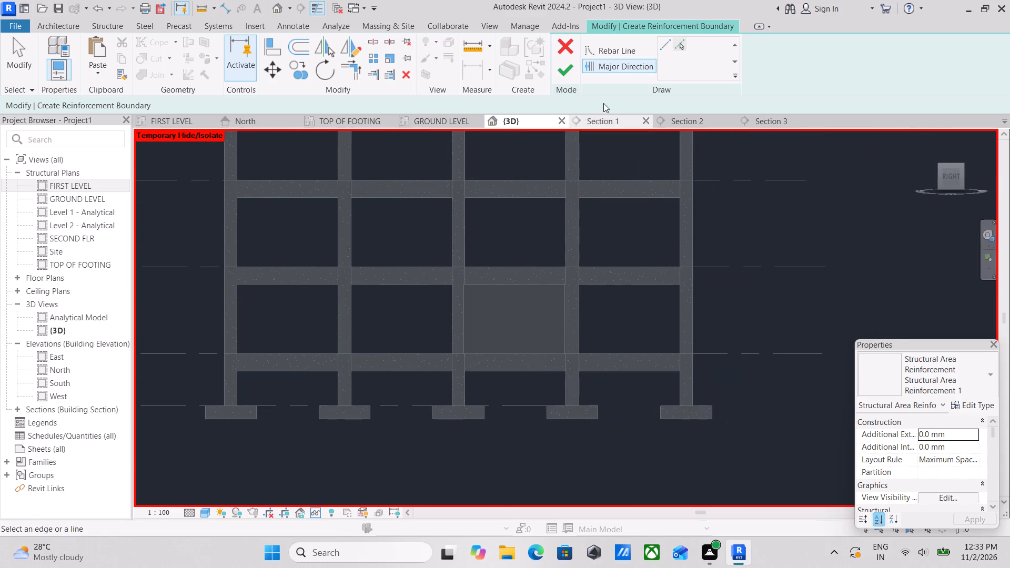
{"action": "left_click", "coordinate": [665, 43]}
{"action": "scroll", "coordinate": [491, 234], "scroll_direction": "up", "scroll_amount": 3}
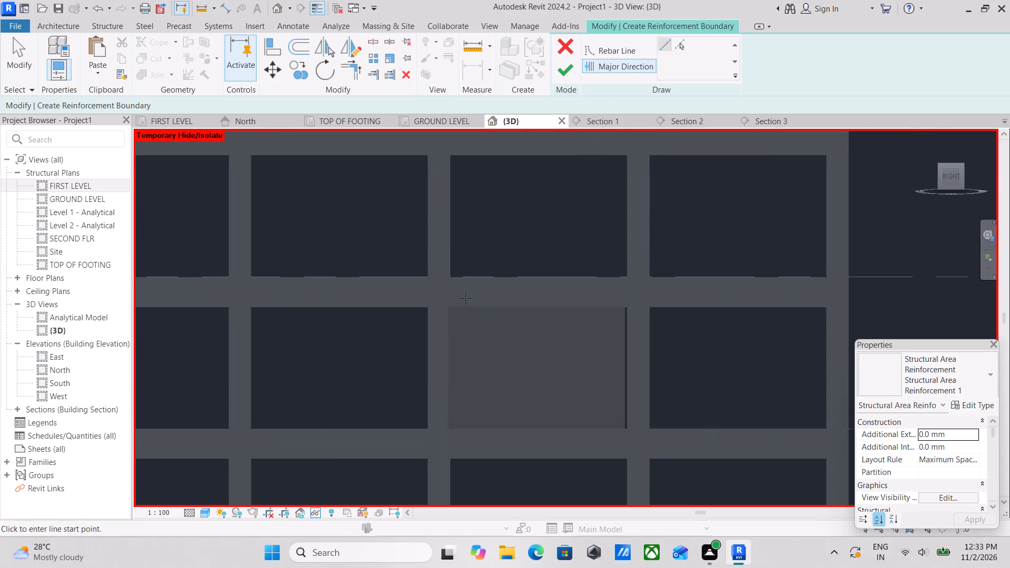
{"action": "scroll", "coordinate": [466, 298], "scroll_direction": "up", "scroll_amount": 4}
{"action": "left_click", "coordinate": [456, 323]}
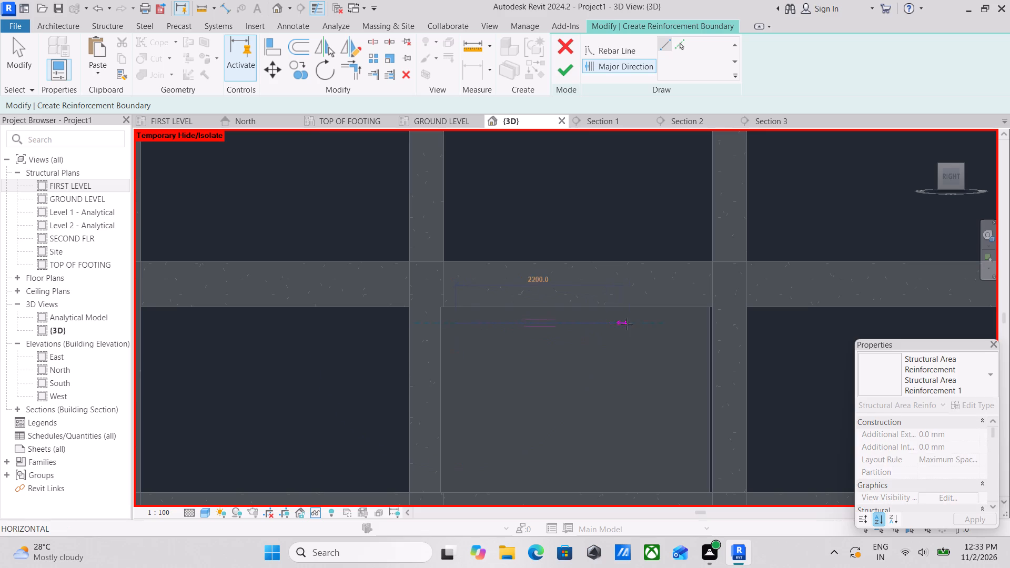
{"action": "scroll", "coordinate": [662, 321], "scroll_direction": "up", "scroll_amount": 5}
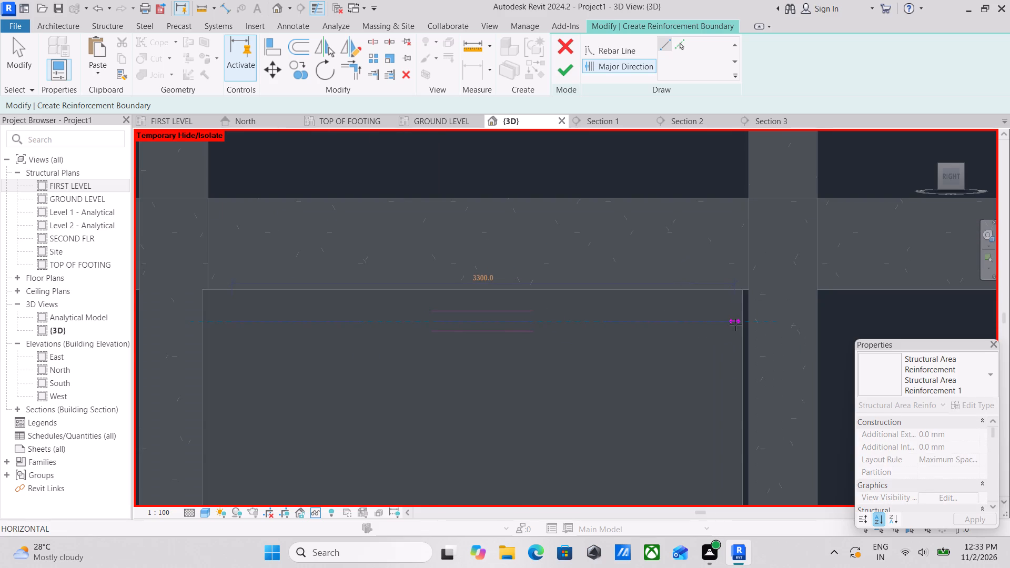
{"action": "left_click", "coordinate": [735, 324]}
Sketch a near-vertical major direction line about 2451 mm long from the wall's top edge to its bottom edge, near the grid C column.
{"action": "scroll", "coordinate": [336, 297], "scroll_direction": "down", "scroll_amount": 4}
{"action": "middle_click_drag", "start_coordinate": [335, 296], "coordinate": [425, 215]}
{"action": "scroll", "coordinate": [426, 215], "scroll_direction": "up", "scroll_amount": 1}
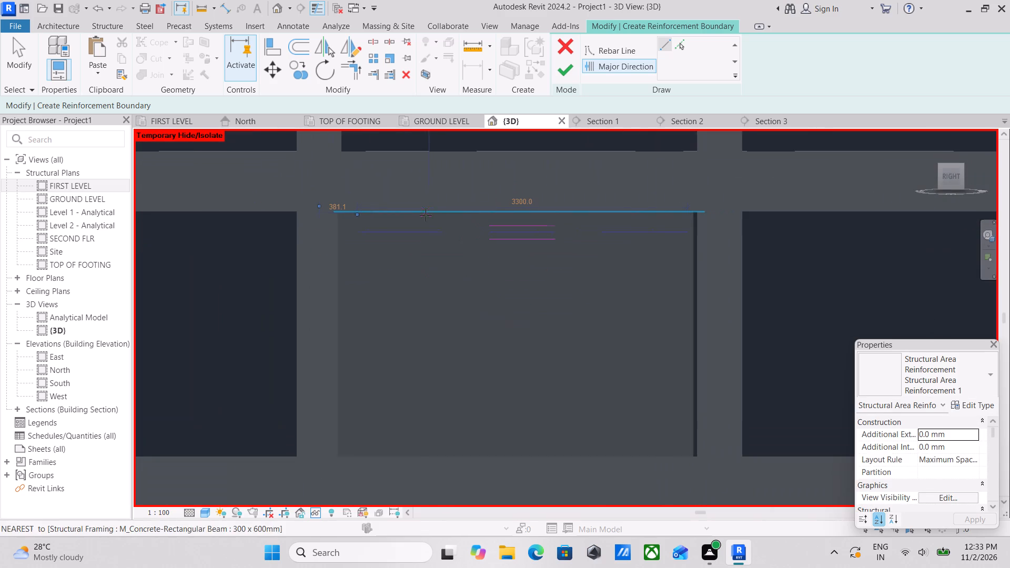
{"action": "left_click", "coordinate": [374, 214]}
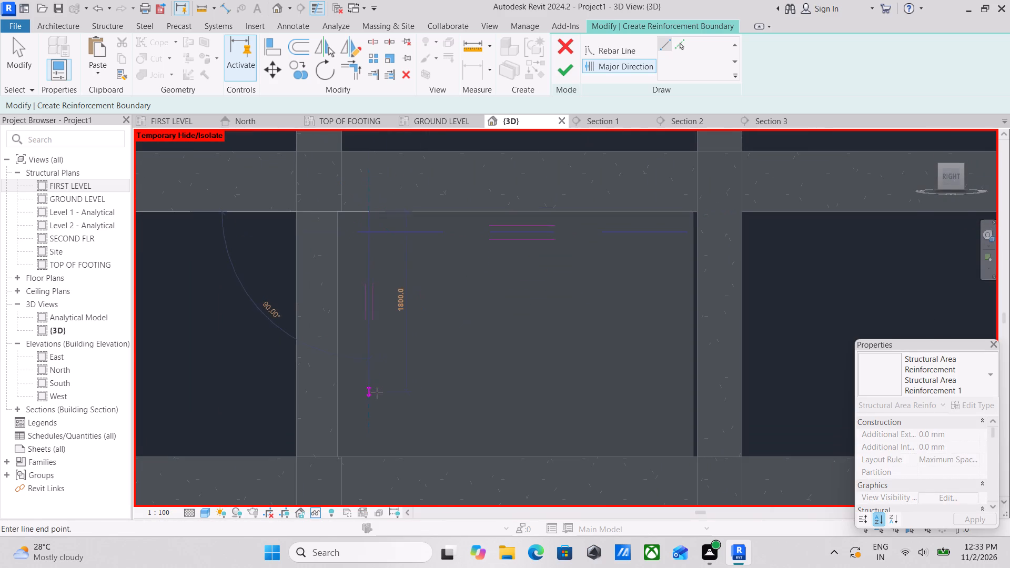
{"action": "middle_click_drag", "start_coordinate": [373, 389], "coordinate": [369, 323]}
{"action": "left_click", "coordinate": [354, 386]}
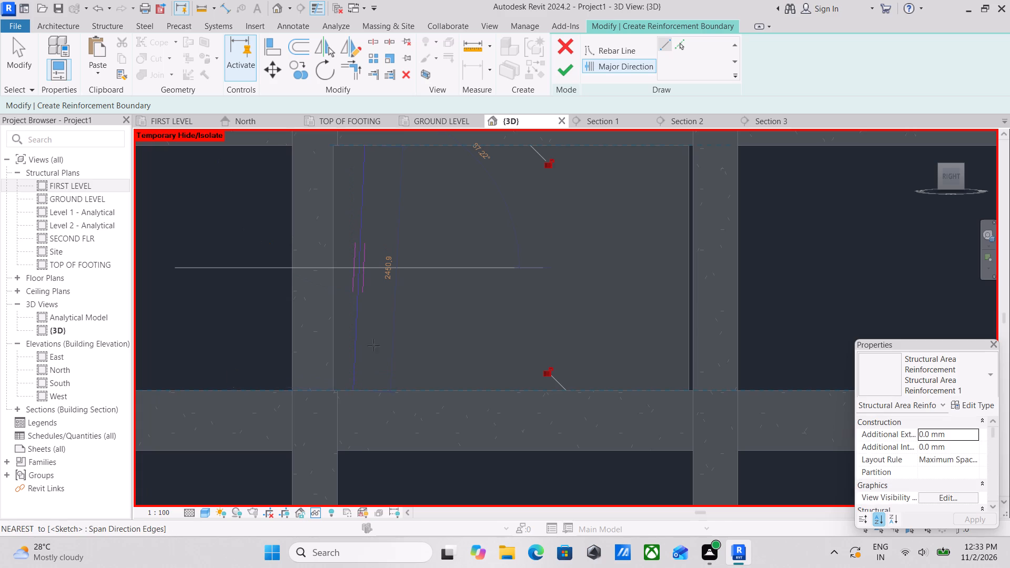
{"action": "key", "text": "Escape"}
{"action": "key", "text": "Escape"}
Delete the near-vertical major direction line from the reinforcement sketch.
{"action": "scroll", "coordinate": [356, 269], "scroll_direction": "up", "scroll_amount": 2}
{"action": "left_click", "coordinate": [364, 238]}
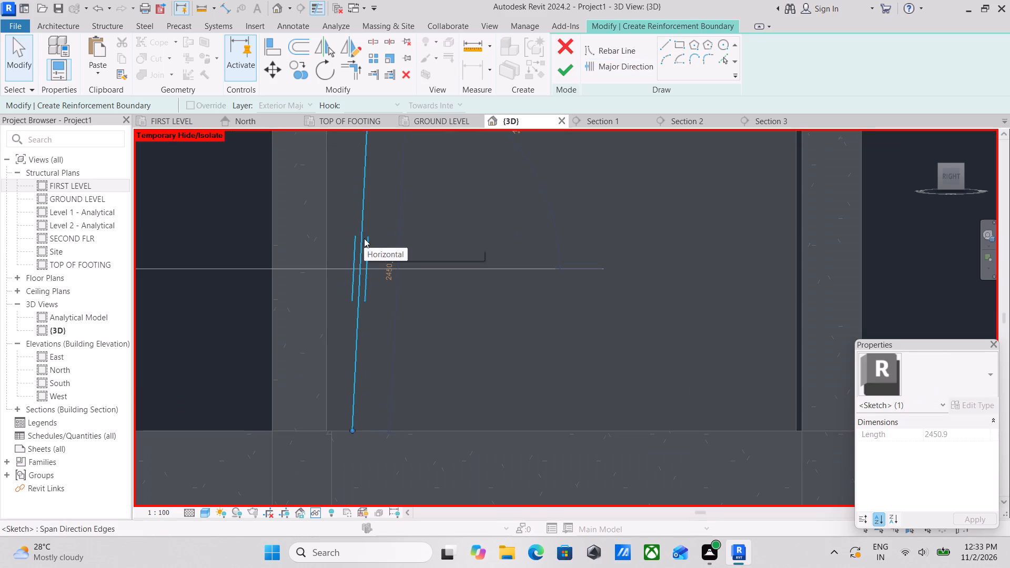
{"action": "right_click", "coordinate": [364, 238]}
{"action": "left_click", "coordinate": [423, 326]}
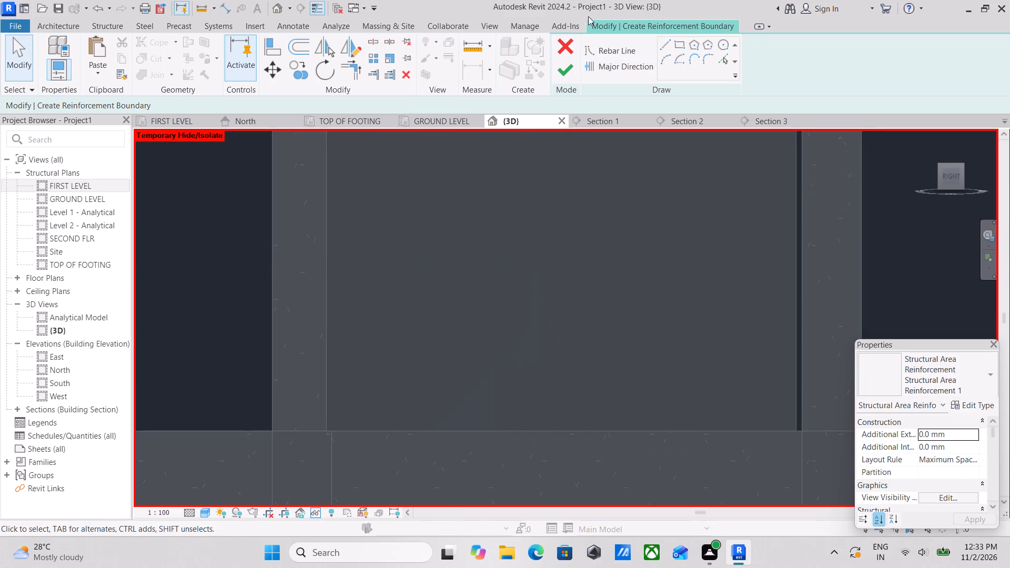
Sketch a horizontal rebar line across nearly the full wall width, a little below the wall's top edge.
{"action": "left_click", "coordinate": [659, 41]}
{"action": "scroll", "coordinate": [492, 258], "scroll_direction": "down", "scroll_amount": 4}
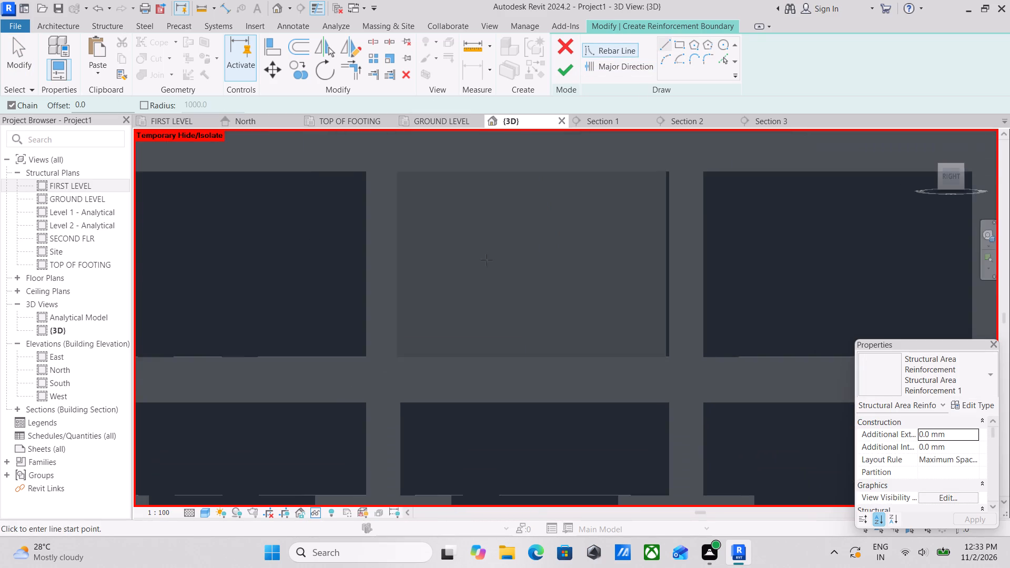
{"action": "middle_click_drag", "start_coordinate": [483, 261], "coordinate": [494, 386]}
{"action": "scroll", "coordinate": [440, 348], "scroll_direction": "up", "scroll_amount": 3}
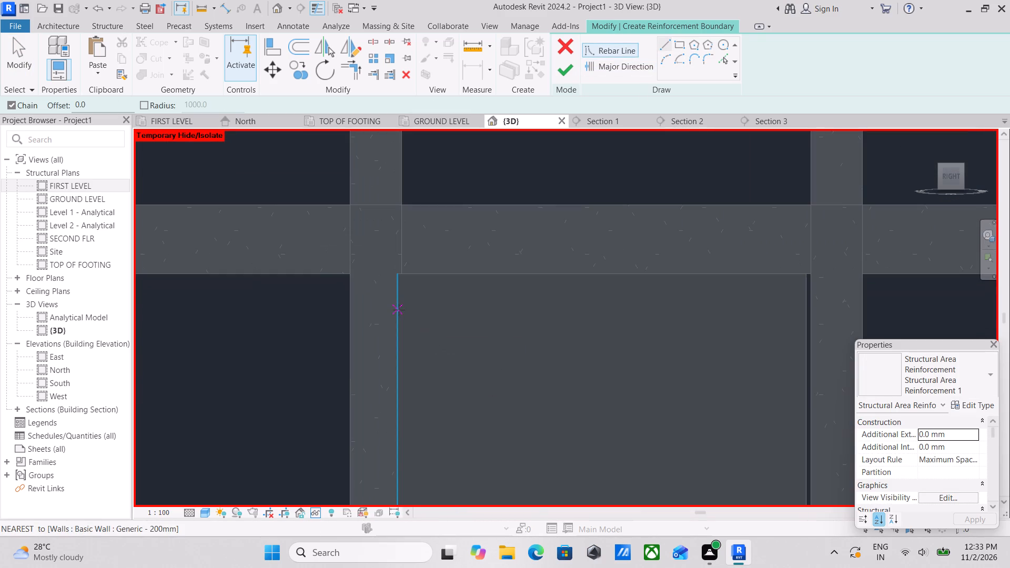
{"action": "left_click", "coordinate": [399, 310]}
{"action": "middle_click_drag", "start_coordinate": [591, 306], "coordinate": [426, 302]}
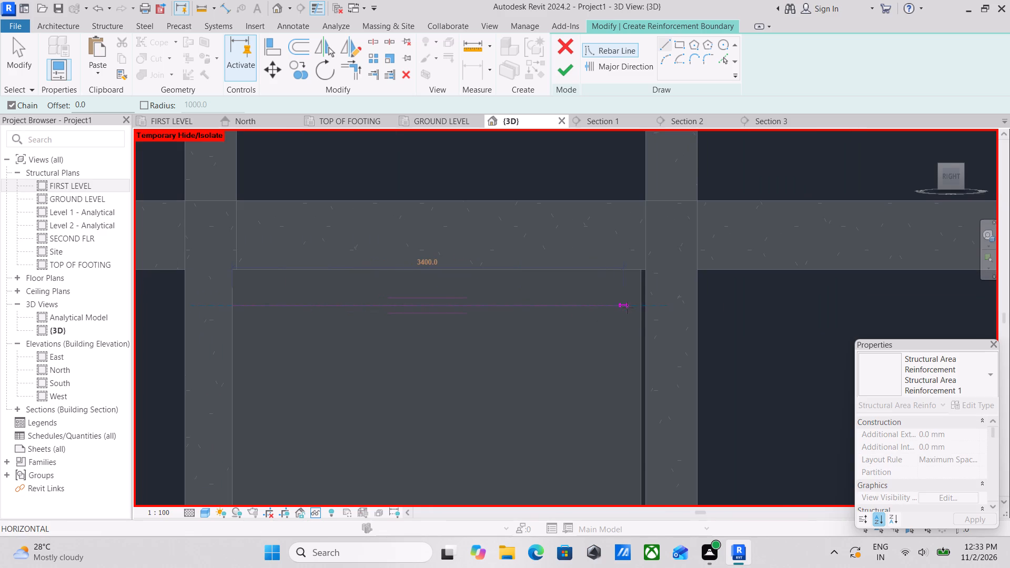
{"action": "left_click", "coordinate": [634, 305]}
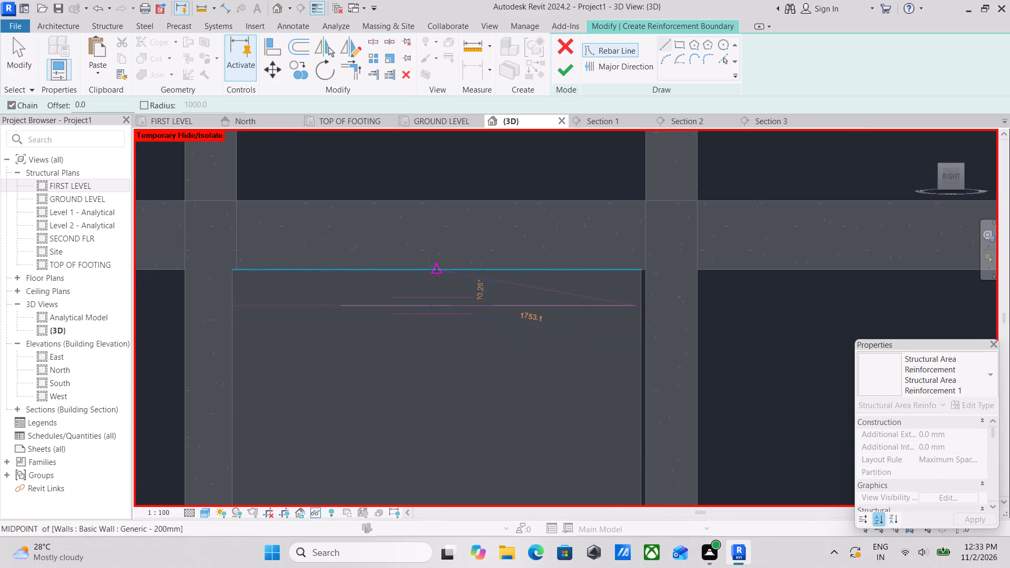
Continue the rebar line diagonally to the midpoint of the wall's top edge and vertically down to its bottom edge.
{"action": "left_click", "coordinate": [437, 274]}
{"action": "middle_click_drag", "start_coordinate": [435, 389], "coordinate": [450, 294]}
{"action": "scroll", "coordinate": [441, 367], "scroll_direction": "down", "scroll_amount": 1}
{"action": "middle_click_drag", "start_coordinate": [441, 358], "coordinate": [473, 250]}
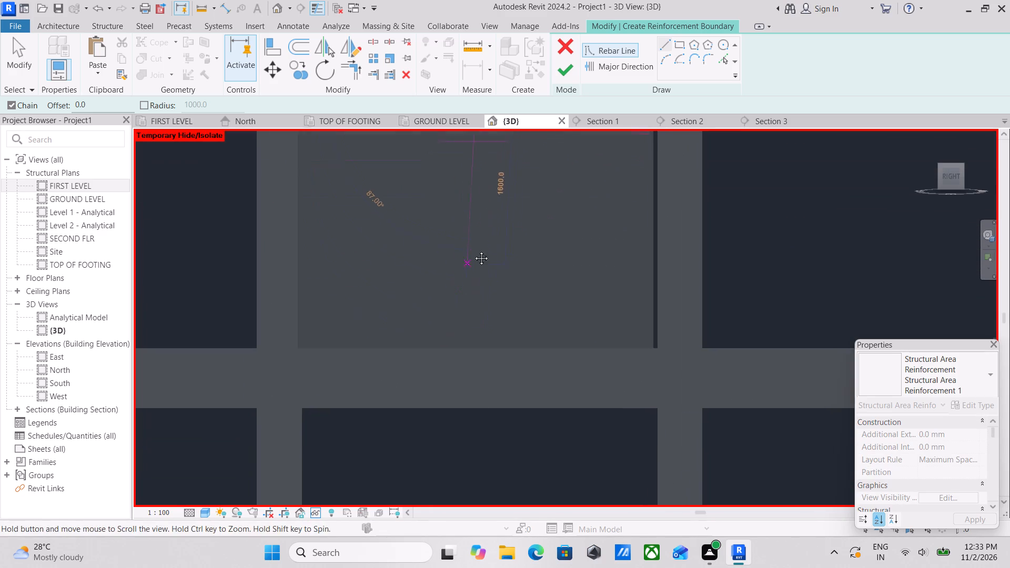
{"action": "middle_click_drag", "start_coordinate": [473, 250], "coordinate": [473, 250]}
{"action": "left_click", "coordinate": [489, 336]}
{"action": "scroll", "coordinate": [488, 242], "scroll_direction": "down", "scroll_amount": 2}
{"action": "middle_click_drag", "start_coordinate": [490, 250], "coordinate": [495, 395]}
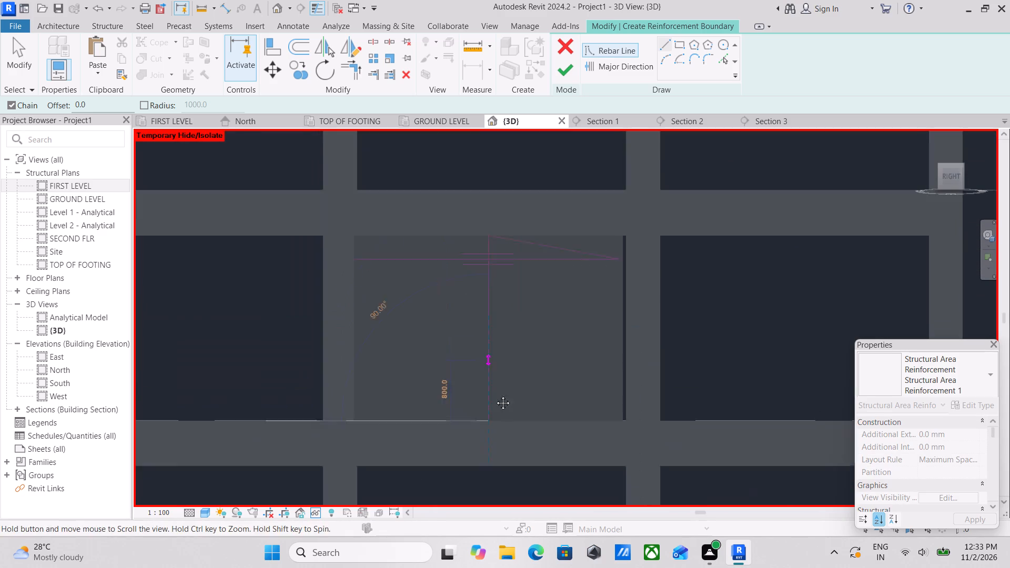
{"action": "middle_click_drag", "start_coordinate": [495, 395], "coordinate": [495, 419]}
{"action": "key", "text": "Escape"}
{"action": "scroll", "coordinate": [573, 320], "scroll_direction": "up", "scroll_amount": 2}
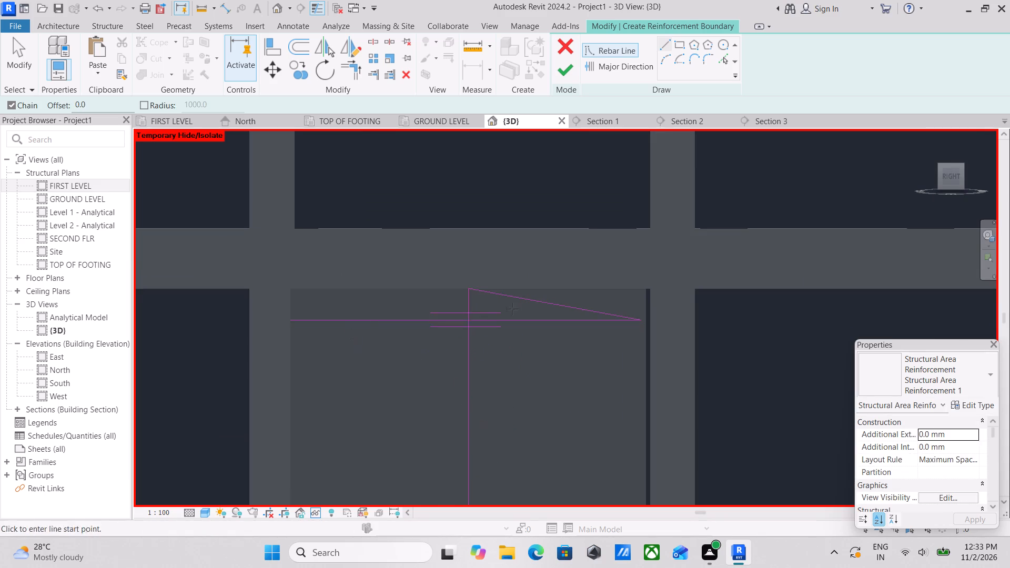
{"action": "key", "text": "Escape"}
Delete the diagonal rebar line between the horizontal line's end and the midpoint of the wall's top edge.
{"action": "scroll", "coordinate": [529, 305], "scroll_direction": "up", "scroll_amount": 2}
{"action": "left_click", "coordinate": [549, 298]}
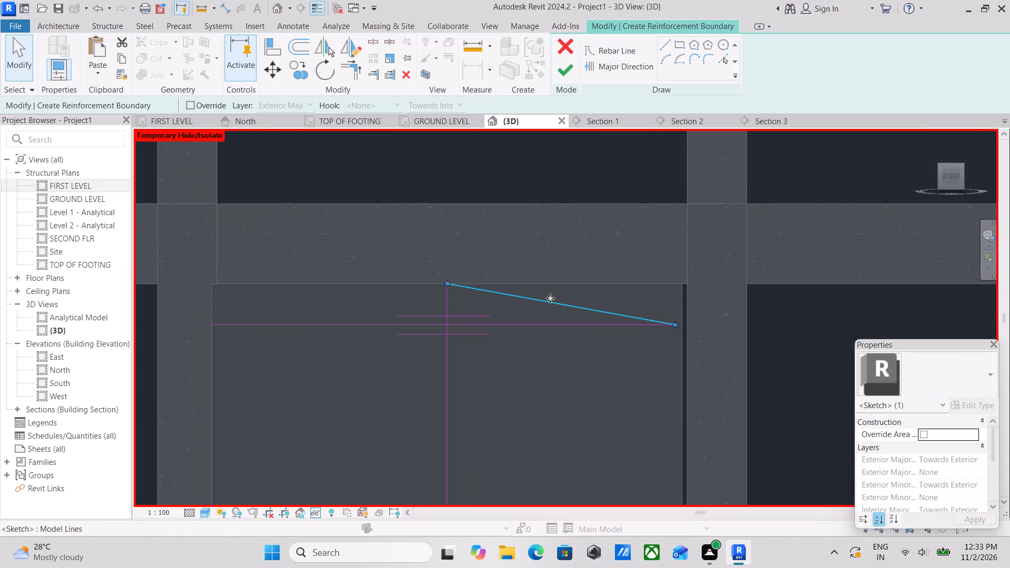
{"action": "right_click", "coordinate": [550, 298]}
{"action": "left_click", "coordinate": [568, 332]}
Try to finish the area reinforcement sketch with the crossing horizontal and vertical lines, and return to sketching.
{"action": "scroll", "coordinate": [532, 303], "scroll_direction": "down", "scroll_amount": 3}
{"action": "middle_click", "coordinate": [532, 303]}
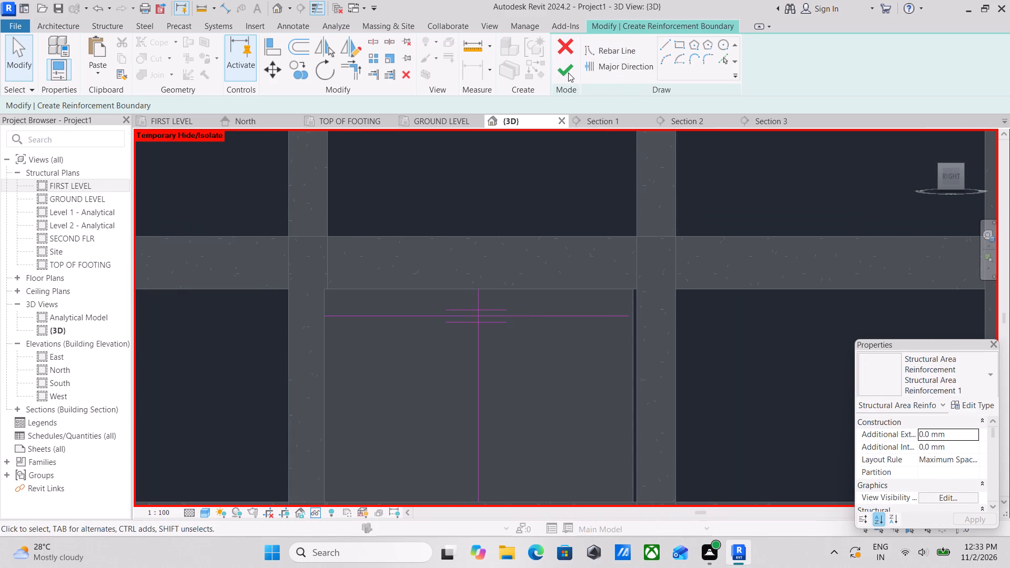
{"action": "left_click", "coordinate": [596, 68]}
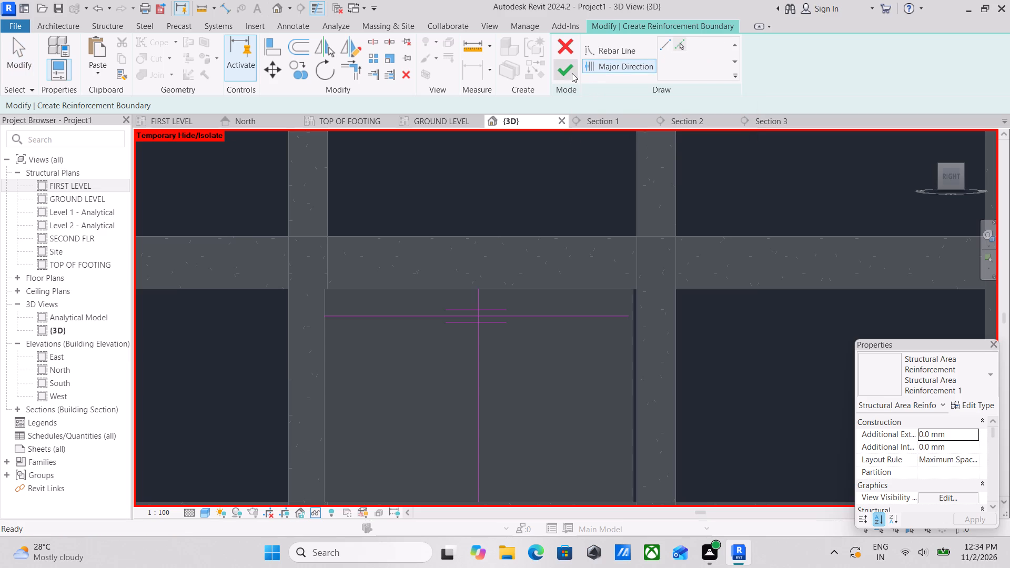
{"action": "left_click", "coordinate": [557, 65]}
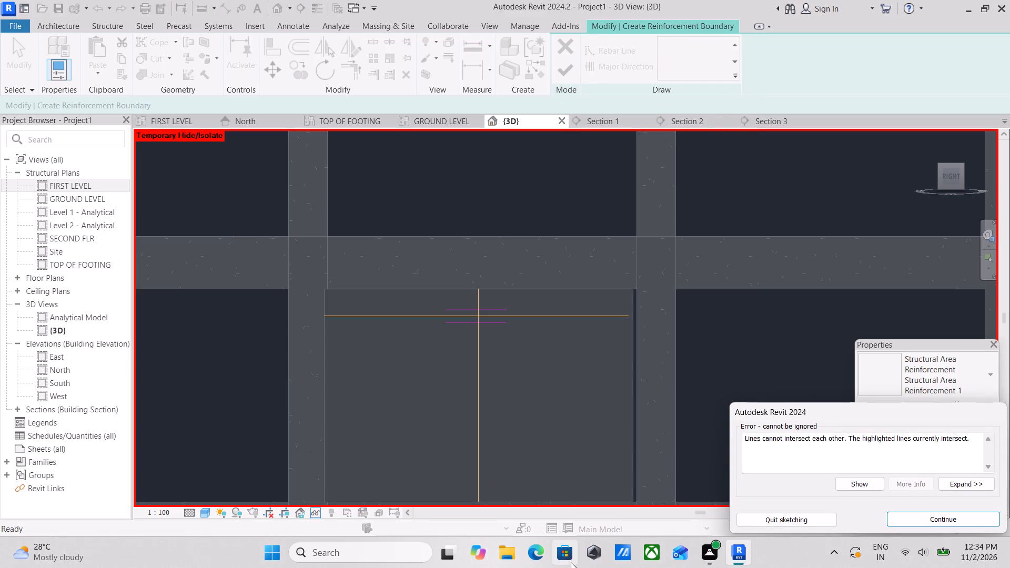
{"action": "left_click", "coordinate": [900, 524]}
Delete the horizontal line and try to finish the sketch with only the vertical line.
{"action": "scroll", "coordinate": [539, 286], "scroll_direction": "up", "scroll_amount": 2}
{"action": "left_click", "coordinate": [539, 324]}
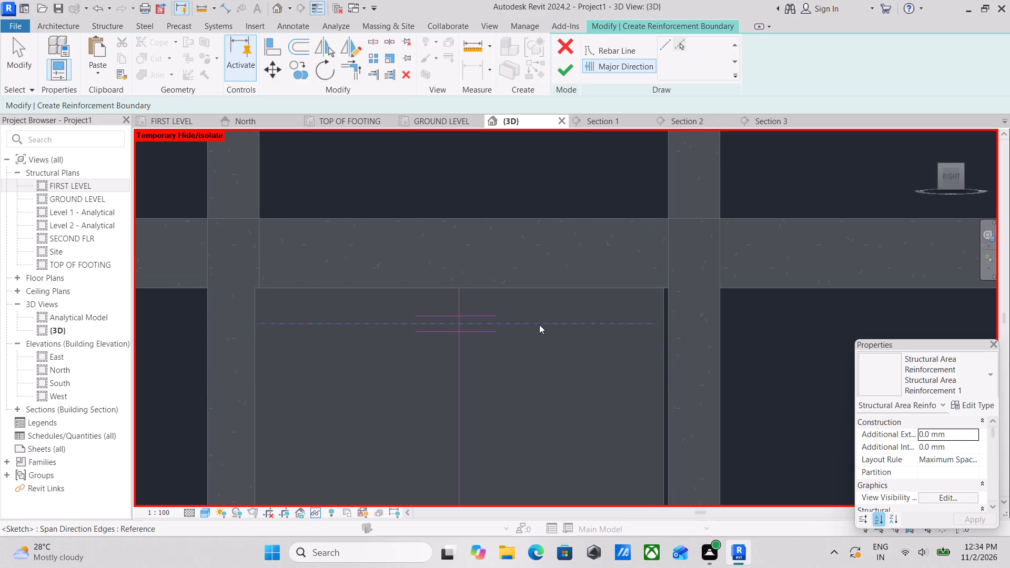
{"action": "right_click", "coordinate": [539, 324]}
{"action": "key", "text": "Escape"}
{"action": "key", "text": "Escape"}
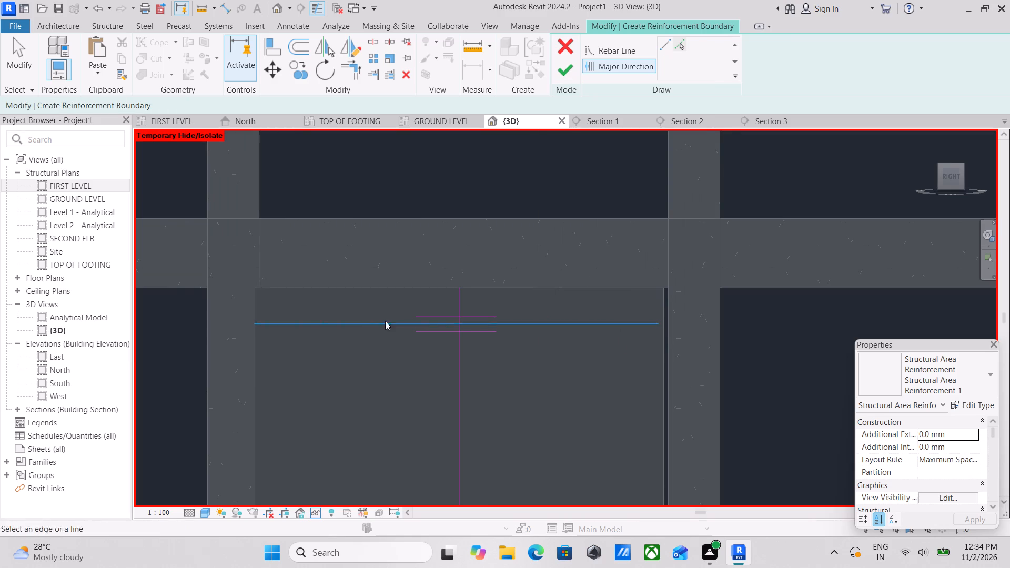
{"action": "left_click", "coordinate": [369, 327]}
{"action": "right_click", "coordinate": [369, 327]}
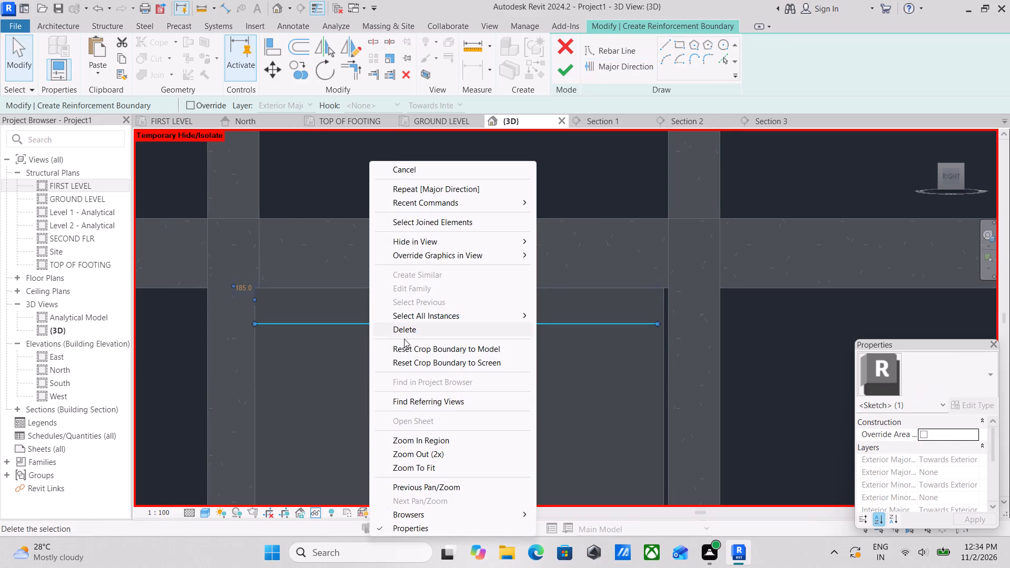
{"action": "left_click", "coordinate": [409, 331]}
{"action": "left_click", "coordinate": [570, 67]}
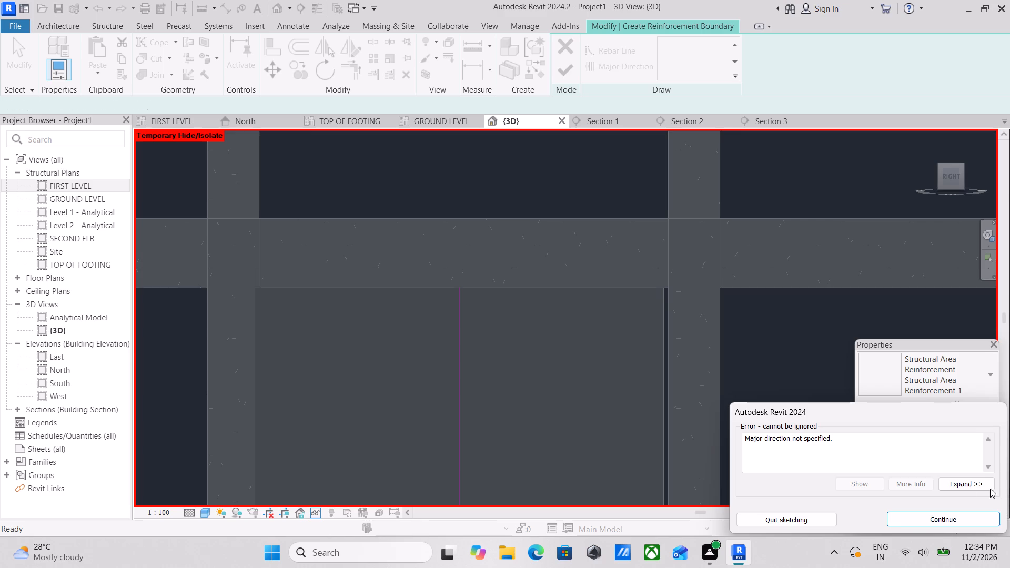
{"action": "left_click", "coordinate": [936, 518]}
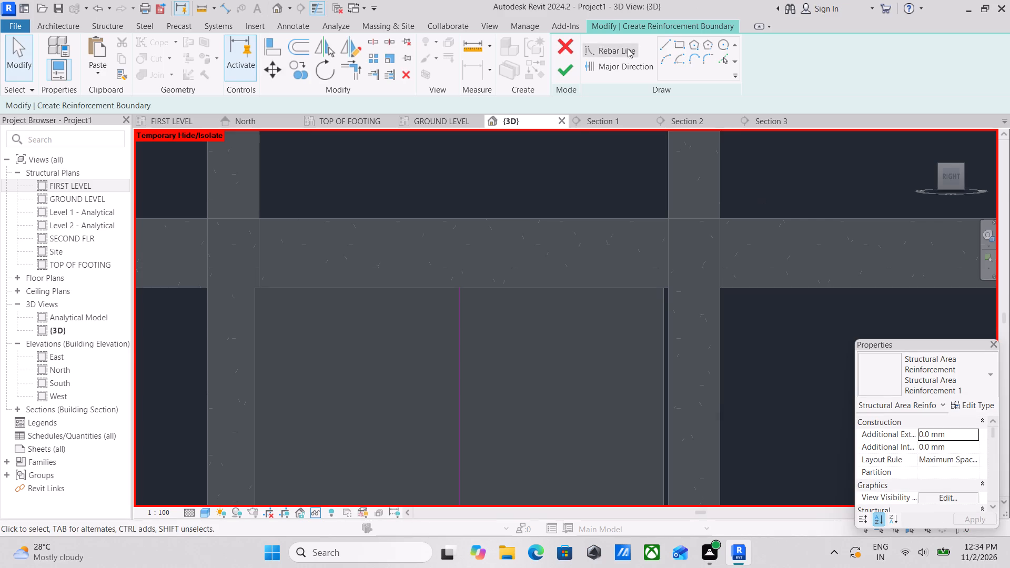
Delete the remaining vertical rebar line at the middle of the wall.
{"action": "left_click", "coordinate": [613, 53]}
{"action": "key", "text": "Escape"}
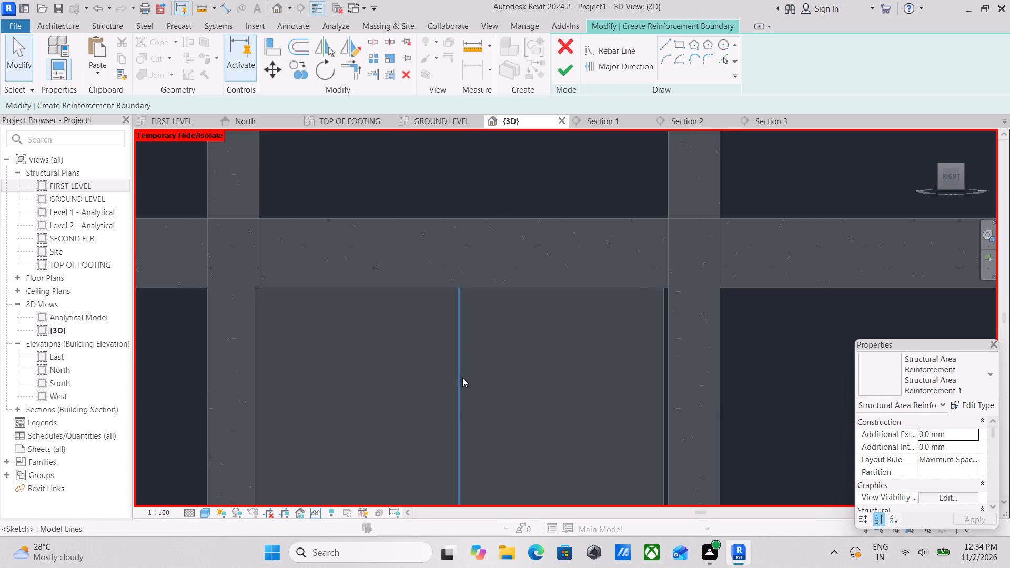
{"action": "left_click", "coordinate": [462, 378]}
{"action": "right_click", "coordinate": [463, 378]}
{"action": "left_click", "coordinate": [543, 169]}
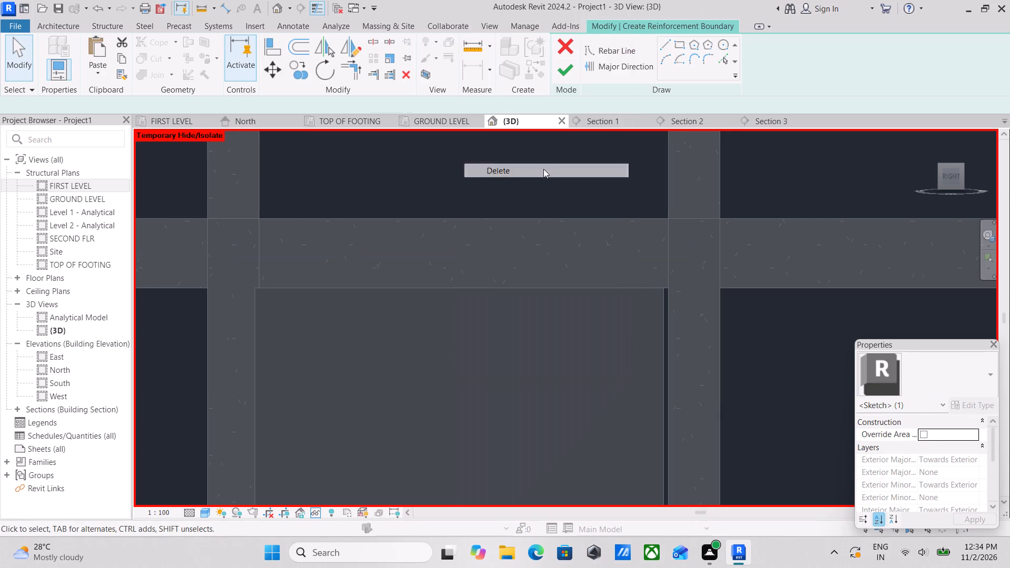
Draw a horizontal rebar line about 3200 mm long across the upper part of the wall and try to finish the sketch.
{"action": "left_click", "coordinate": [667, 48]}
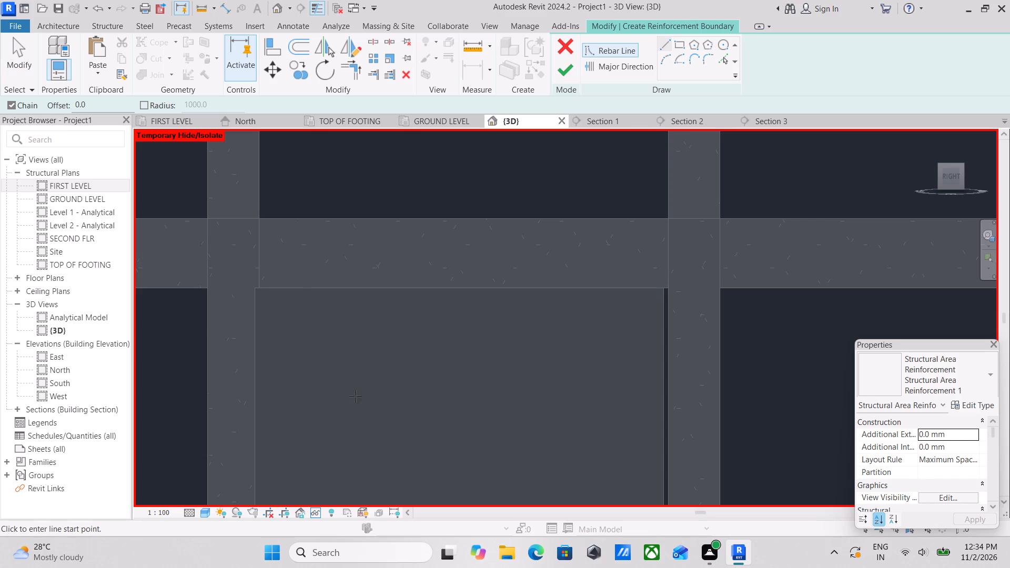
{"action": "left_click", "coordinate": [283, 333]}
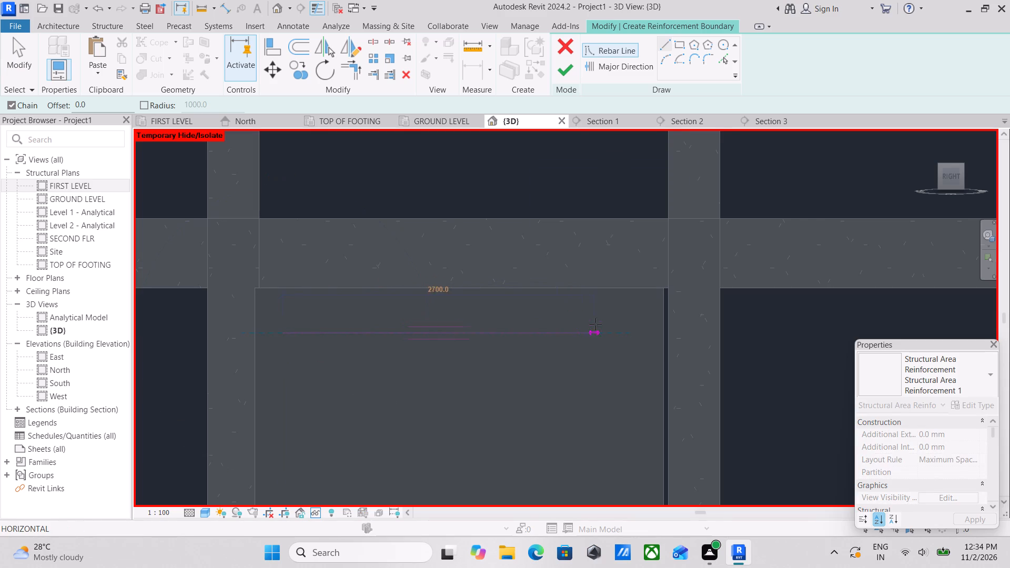
{"action": "left_click", "coordinate": [651, 339]}
{"action": "key", "text": "Escape"}
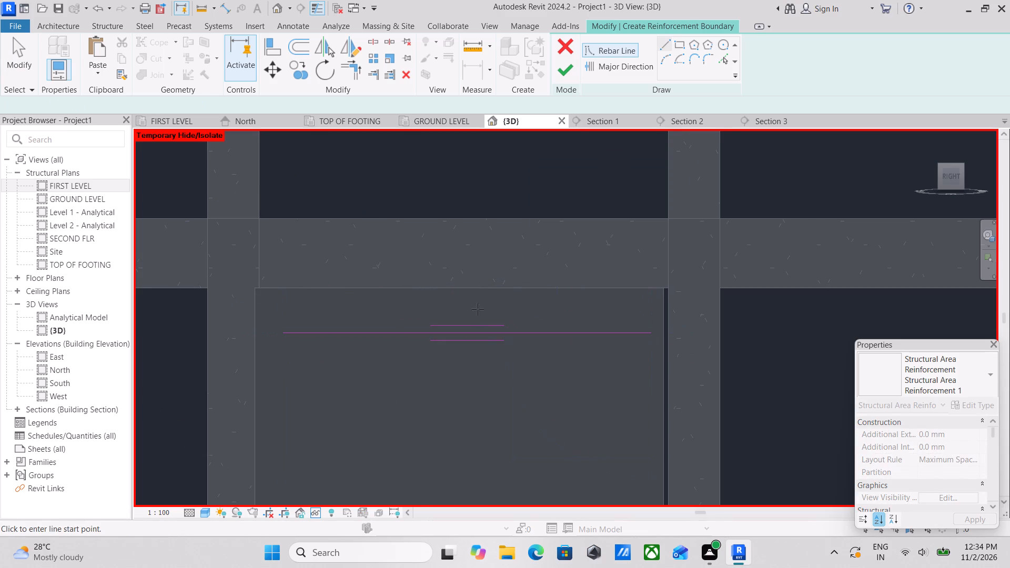
{"action": "left_click", "coordinate": [568, 73]}
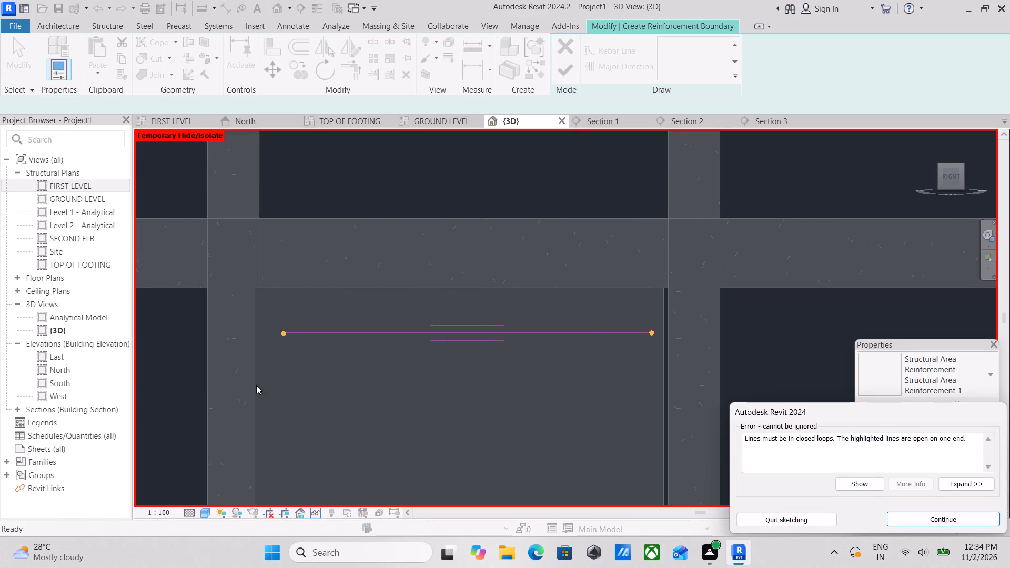
{"action": "scroll", "coordinate": [241, 332], "scroll_direction": "up", "scroll_amount": 3}
{"action": "scroll", "coordinate": [304, 338], "scroll_direction": "up", "scroll_amount": 4}
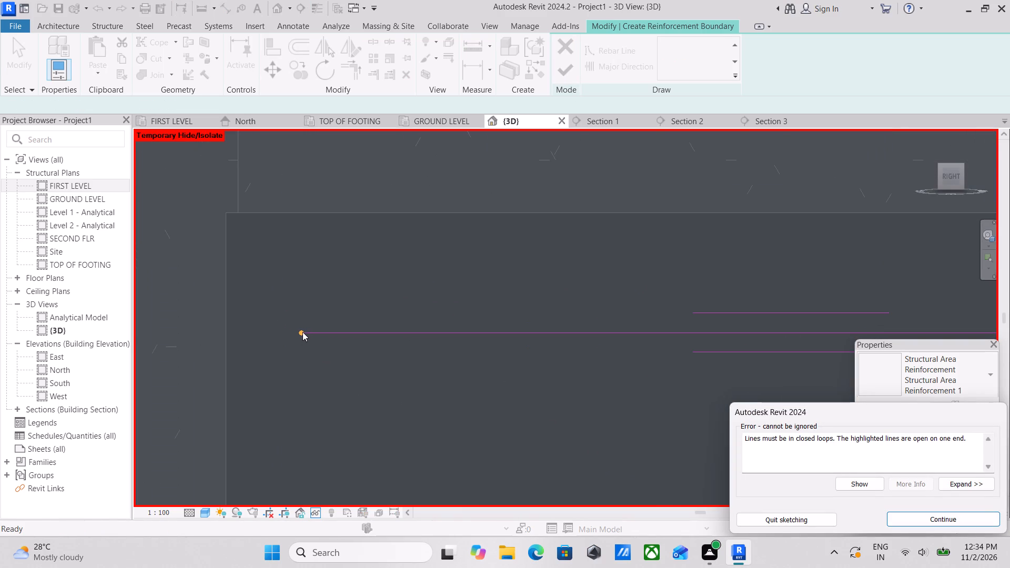
{"action": "key", "text": "Escape"}
Close the boundary into a thin rectangle about 100 mm high above the horizontal rebar line and finish the area reinforcement sketch.
{"action": "left_click", "coordinate": [302, 332]}
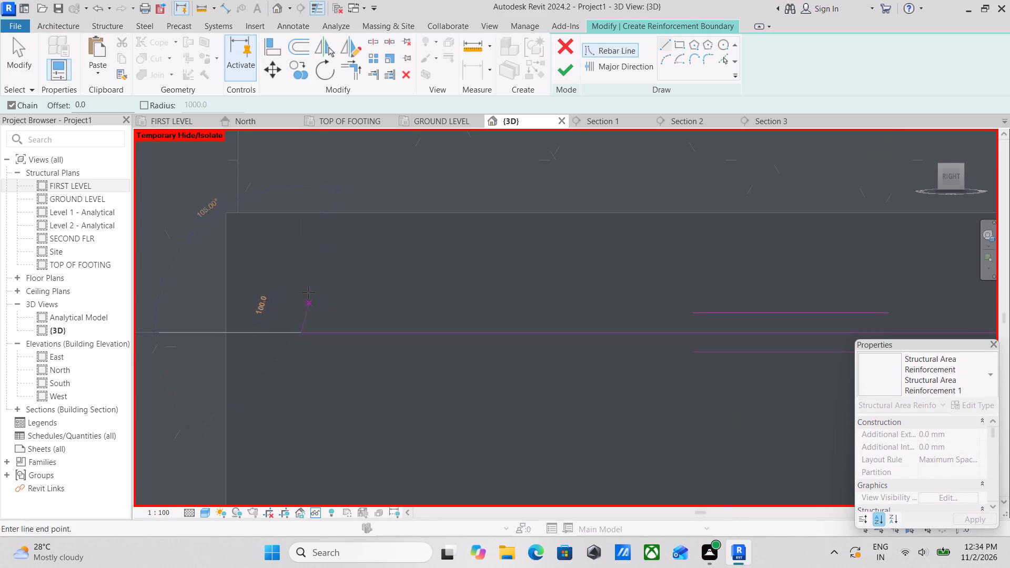
{"action": "left_click", "coordinate": [304, 299]}
{"action": "middle_click_drag", "start_coordinate": [598, 280], "coordinate": [203, 287]}
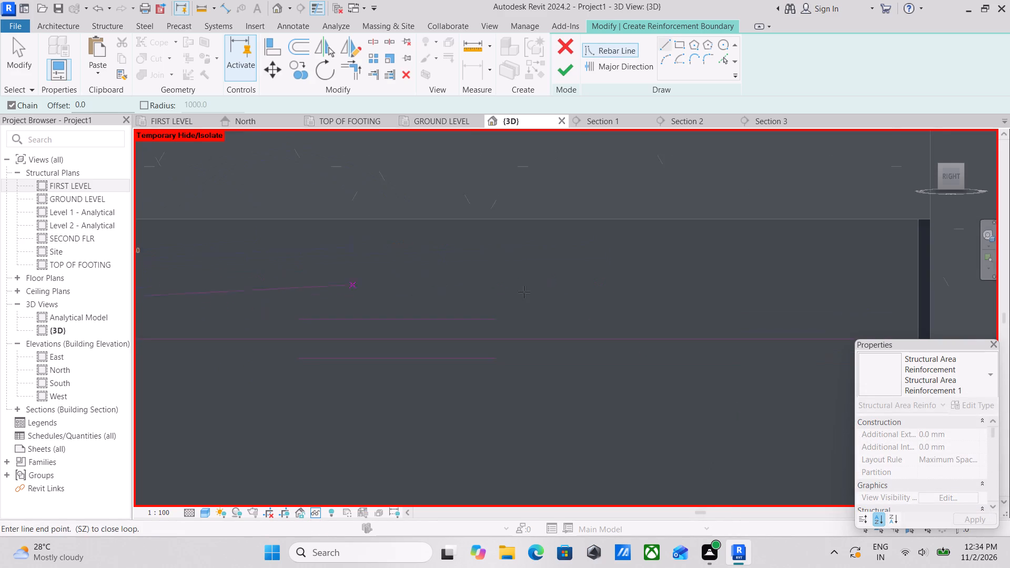
{"action": "scroll", "coordinate": [642, 295], "scroll_direction": "down", "scroll_amount": 1}
{"action": "middle_click_drag", "start_coordinate": [642, 296], "coordinate": [469, 303]}
{"action": "left_click", "coordinate": [685, 319]}
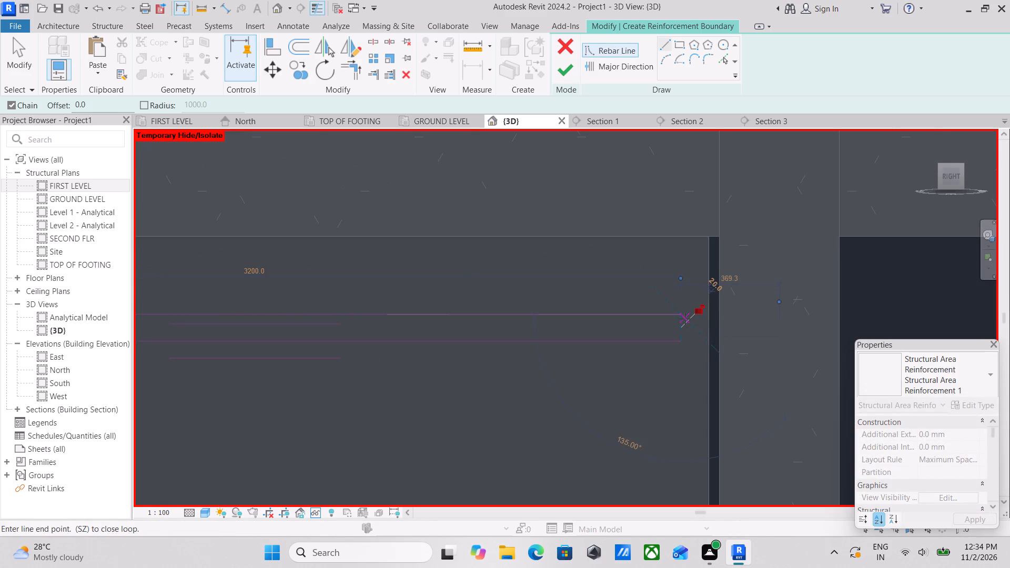
{"action": "left_click", "coordinate": [681, 341]}
{"action": "key", "text": "Escape"}
{"action": "key", "text": "Escape"}
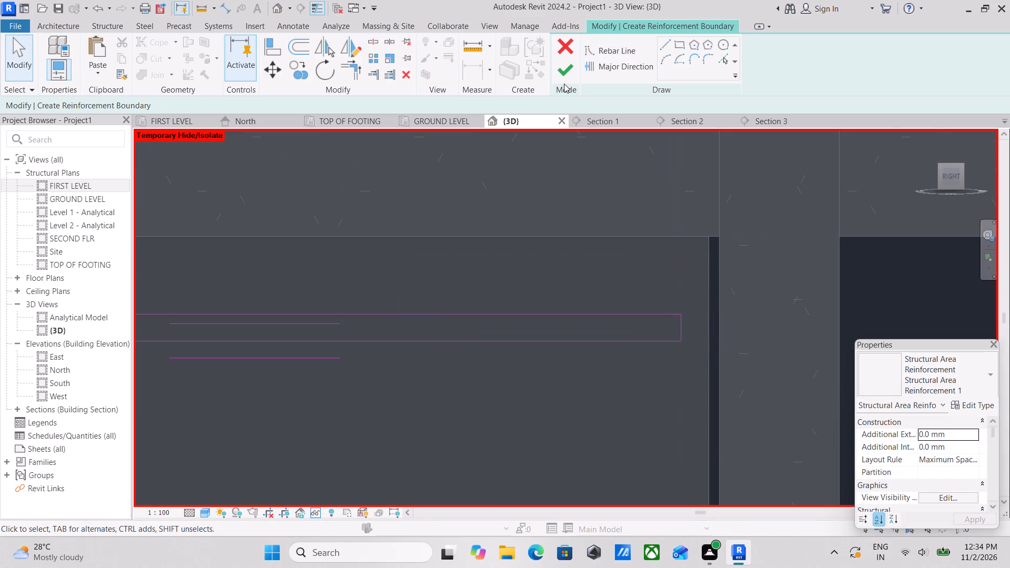
{"action": "left_click", "coordinate": [561, 81]}
{"action": "left_click_drag", "start_coordinate": [564, 75], "coordinate": [570, 67]}
Remove the area system from the new wall area reinforcement to turn it into independent rebar sets.
{"action": "scroll", "coordinate": [617, 305], "scroll_direction": "down", "scroll_amount": 4}
{"action": "scroll", "coordinate": [528, 369], "scroll_direction": "down", "scroll_amount": 5}
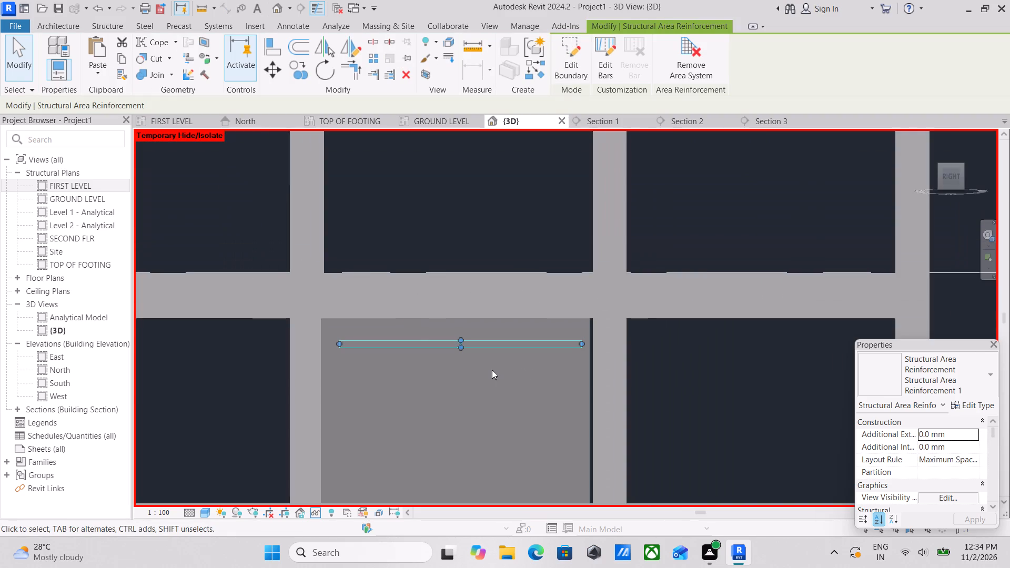
{"action": "middle_click_drag", "start_coordinate": [419, 346], "coordinate": [555, 485], "text": "shift"}
{"action": "scroll", "coordinate": [487, 379], "scroll_direction": "up", "scroll_amount": 3}
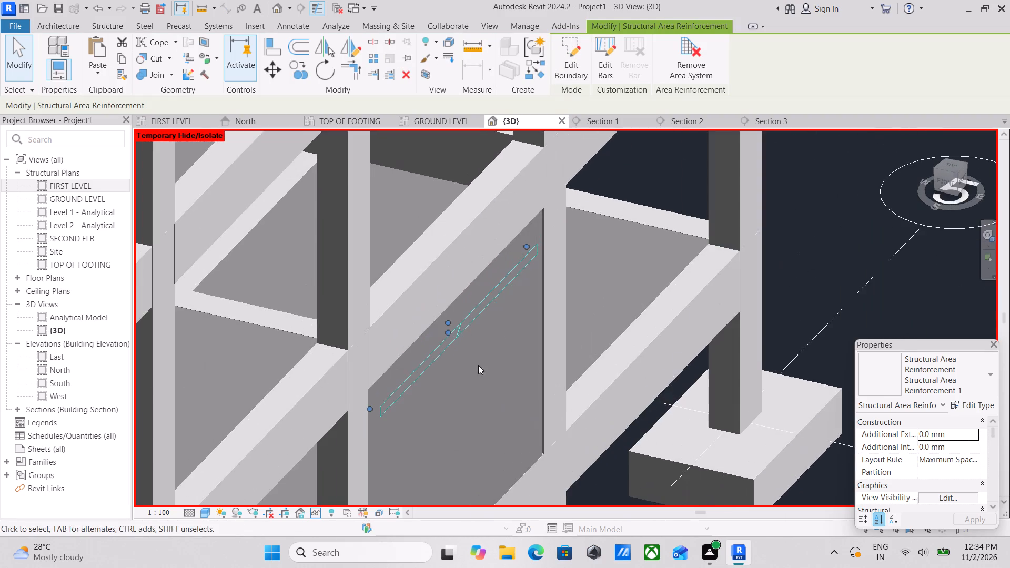
{"action": "scroll", "coordinate": [478, 365], "scroll_direction": "up", "scroll_amount": 6}
{"action": "left_click", "coordinate": [462, 315]}
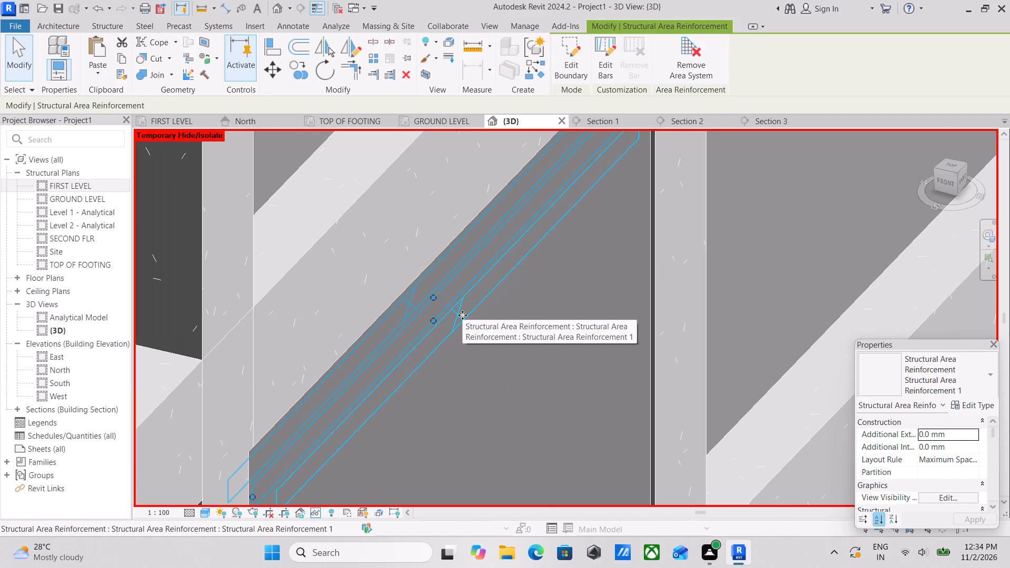
{"action": "scroll", "coordinate": [561, 258], "scroll_direction": "down", "scroll_amount": 2}
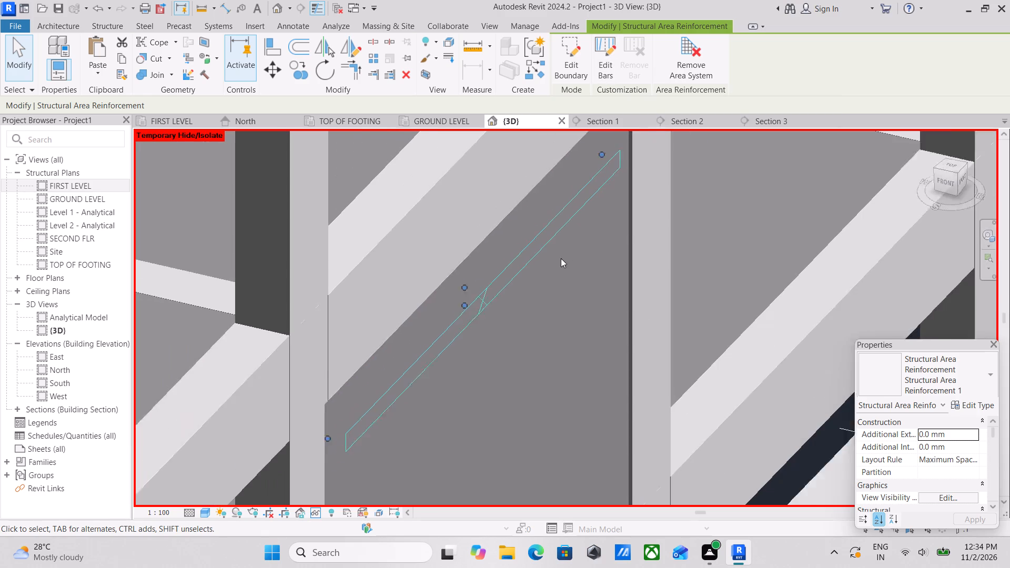
{"action": "scroll", "coordinate": [561, 258], "scroll_direction": "down", "scroll_amount": 1}
{"action": "middle_click_drag", "start_coordinate": [547, 257], "coordinate": [538, 255]}
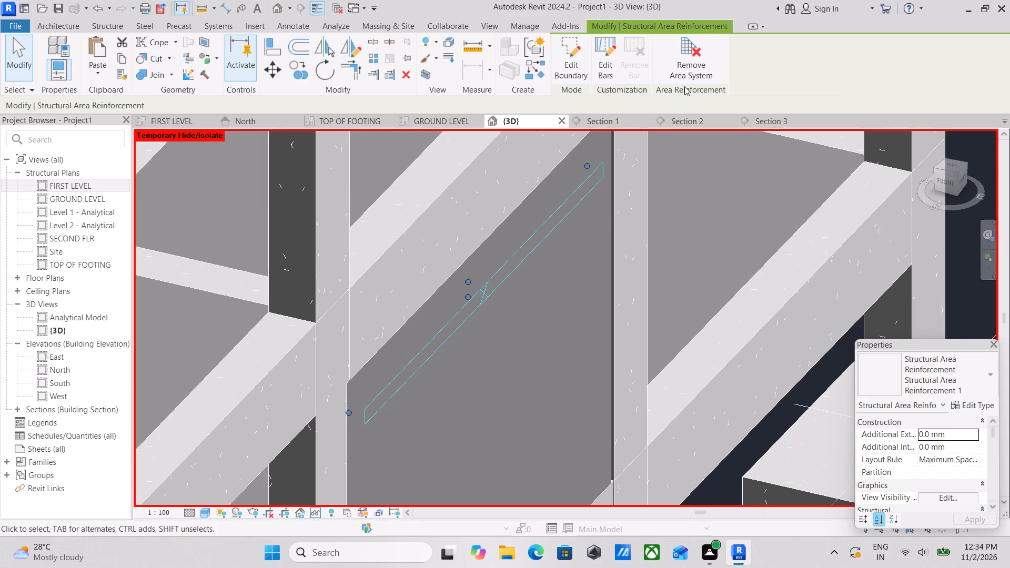
{"action": "left_click", "coordinate": [688, 64]}
Examine the horizontal and vertical bars of the wall's rebar cage from several angles.
{"action": "scroll", "coordinate": [481, 311], "scroll_direction": "up", "scroll_amount": 3}
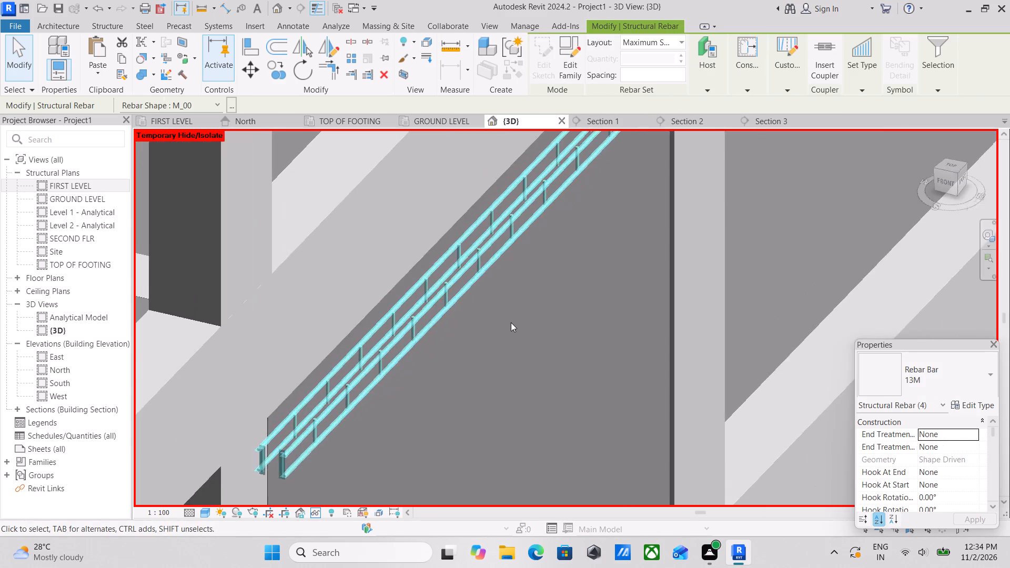
{"action": "scroll", "coordinate": [511, 322], "scroll_direction": "down", "scroll_amount": 3}
{"action": "middle_click_drag", "start_coordinate": [511, 322], "coordinate": [389, 225], "text": "shift"}
{"action": "scroll", "coordinate": [489, 346], "scroll_direction": "up", "scroll_amount": 3}
{"action": "key", "text": "Escape"}
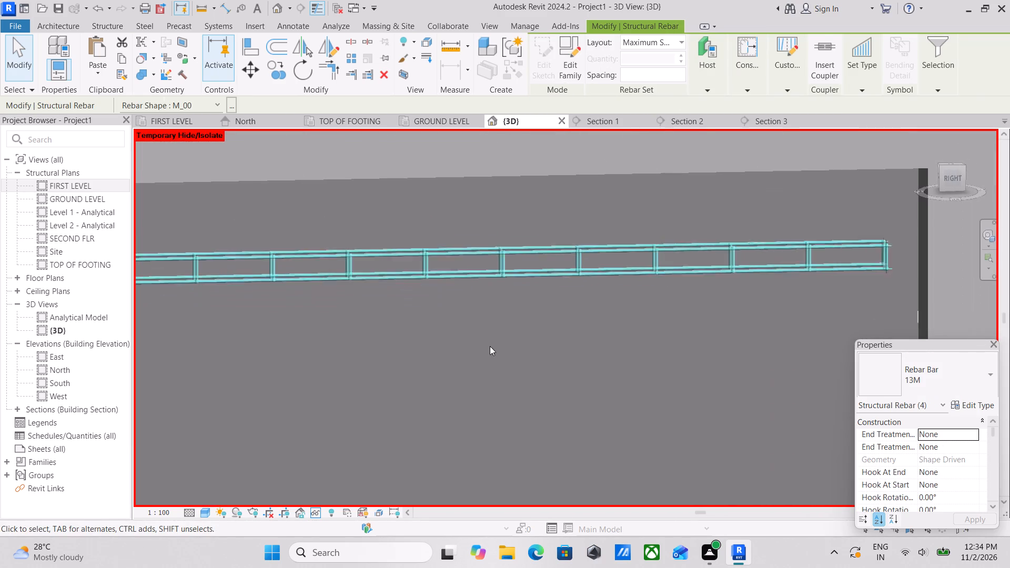
{"action": "scroll", "coordinate": [492, 269], "scroll_direction": "down", "scroll_amount": 3}
{"action": "middle_click_drag", "start_coordinate": [495, 273], "coordinate": [519, 363], "text": "shift"}
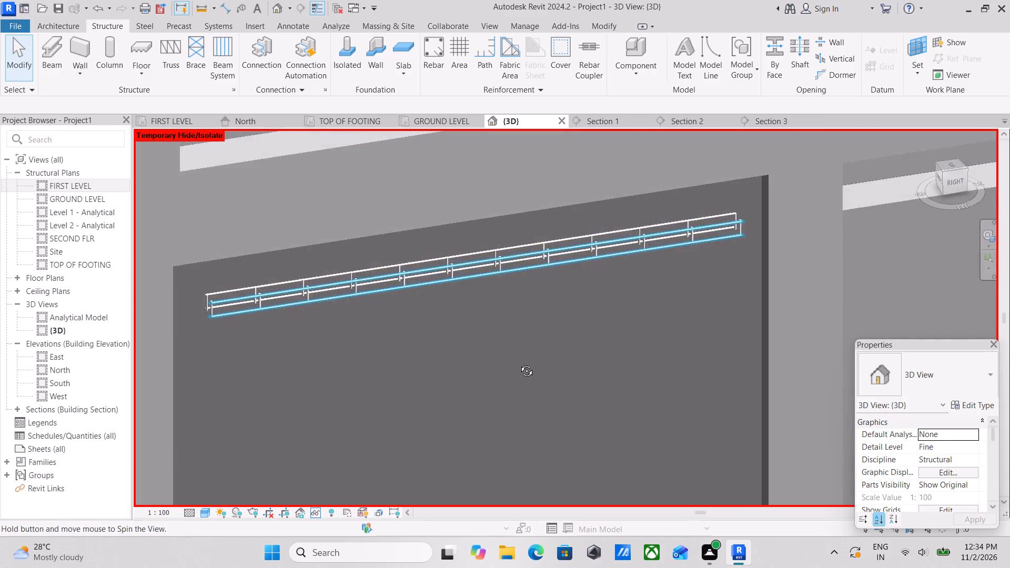
{"action": "middle_click_drag", "start_coordinate": [519, 363], "coordinate": [489, 377], "text": "shift"}
{"action": "middle_click_drag", "start_coordinate": [492, 372], "coordinate": [497, 297], "text": "shift"}
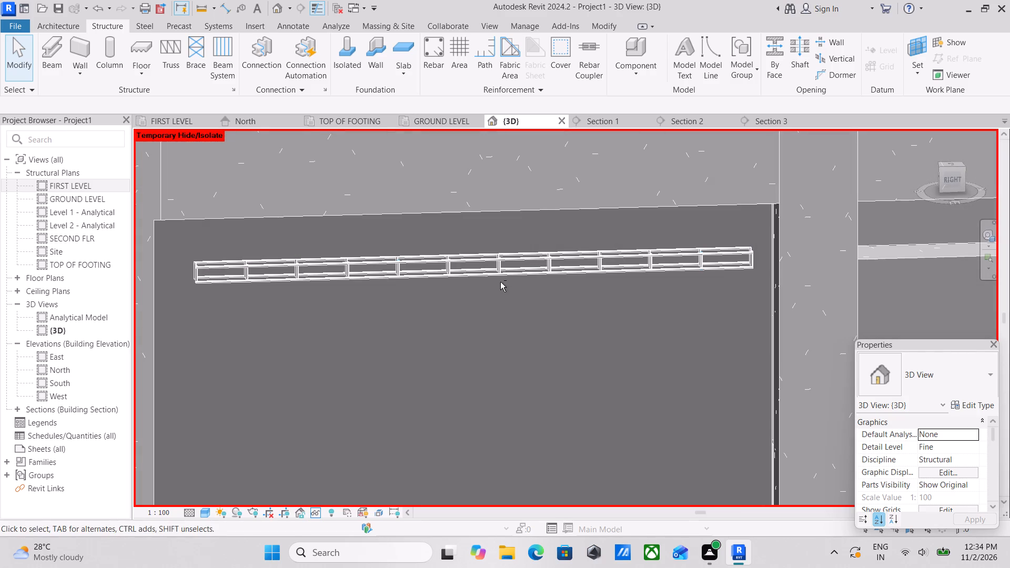
{"action": "left_click", "coordinate": [494, 266]}
{"action": "scroll", "coordinate": [505, 276], "scroll_direction": "up", "scroll_amount": 2}
{"action": "key", "text": "Escape"}
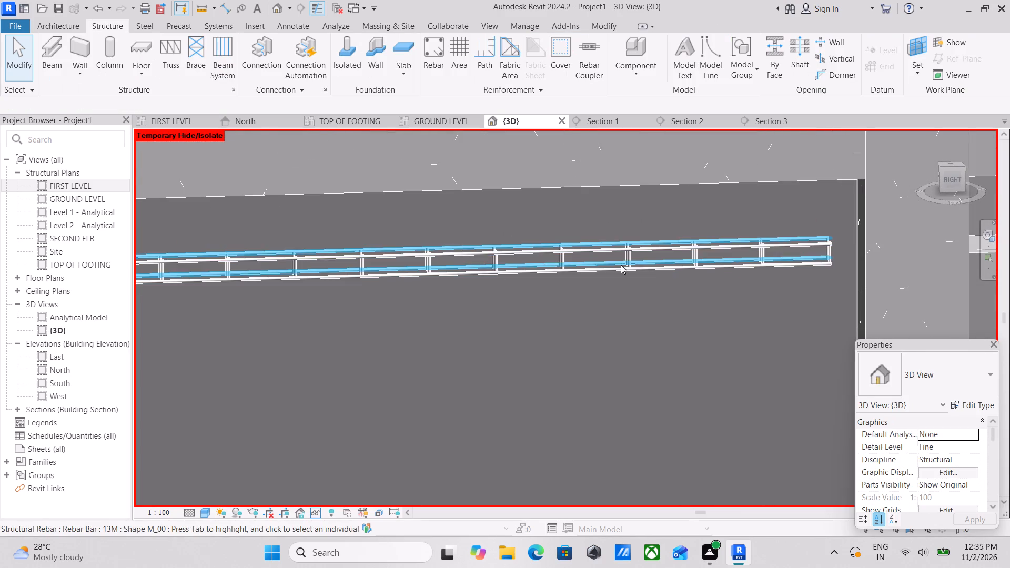
{"action": "scroll", "coordinate": [858, 236], "scroll_direction": "up", "scroll_amount": 2}
{"action": "left_click", "coordinate": [802, 248]}
{"action": "scroll", "coordinate": [832, 260], "scroll_direction": "up", "scroll_amount": 2}
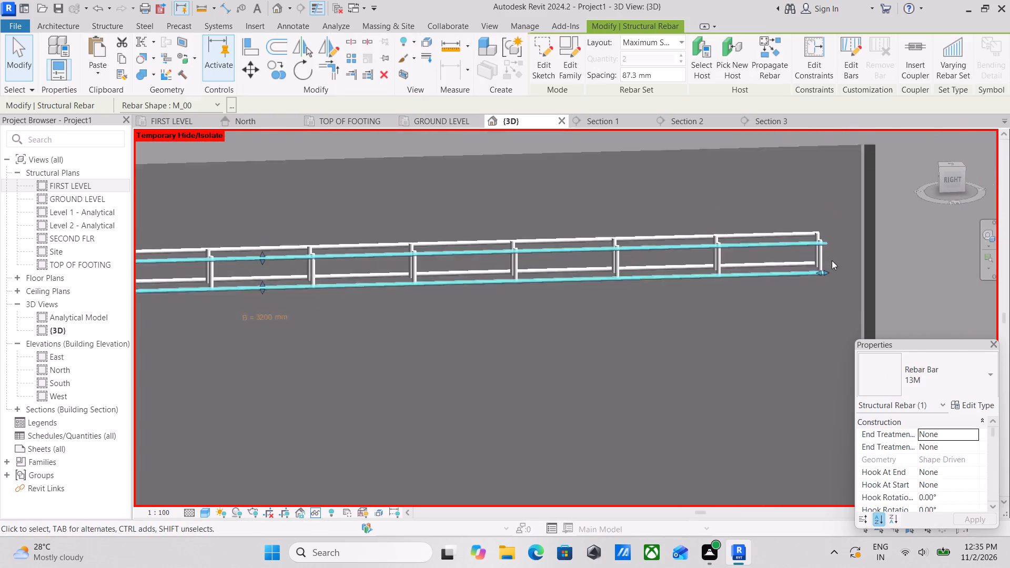
{"action": "scroll", "coordinate": [832, 260], "scroll_direction": "up", "scroll_amount": 1}
{"action": "key", "text": "Escape"}
In the Right orientation, stretch the horizontal bar pair to the wall's right-hand edge.
{"action": "left_click", "coordinate": [957, 180]}
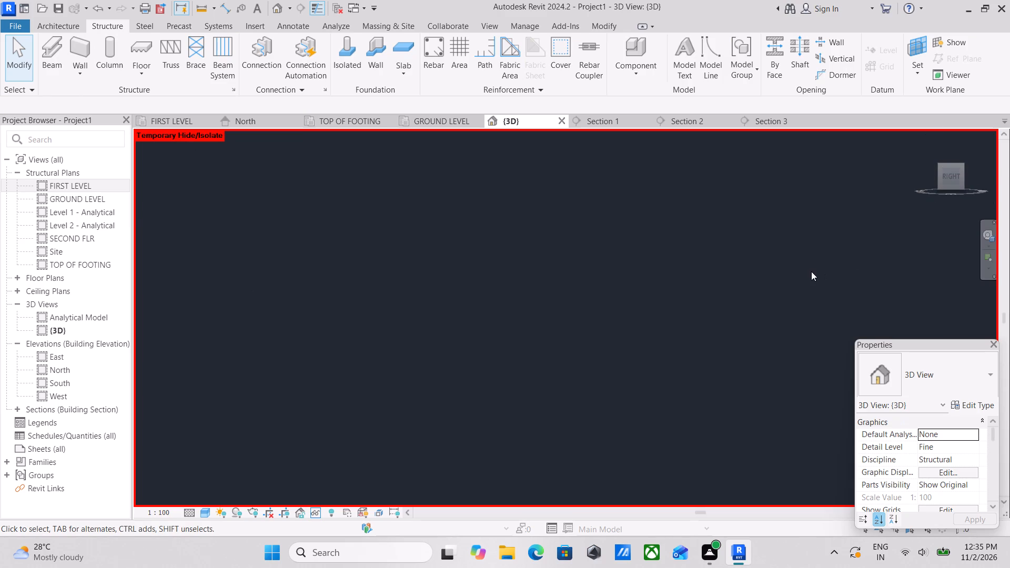
{"action": "scroll", "coordinate": [691, 322], "scroll_direction": "up", "scroll_amount": 15}
{"action": "key", "text": "Escape"}
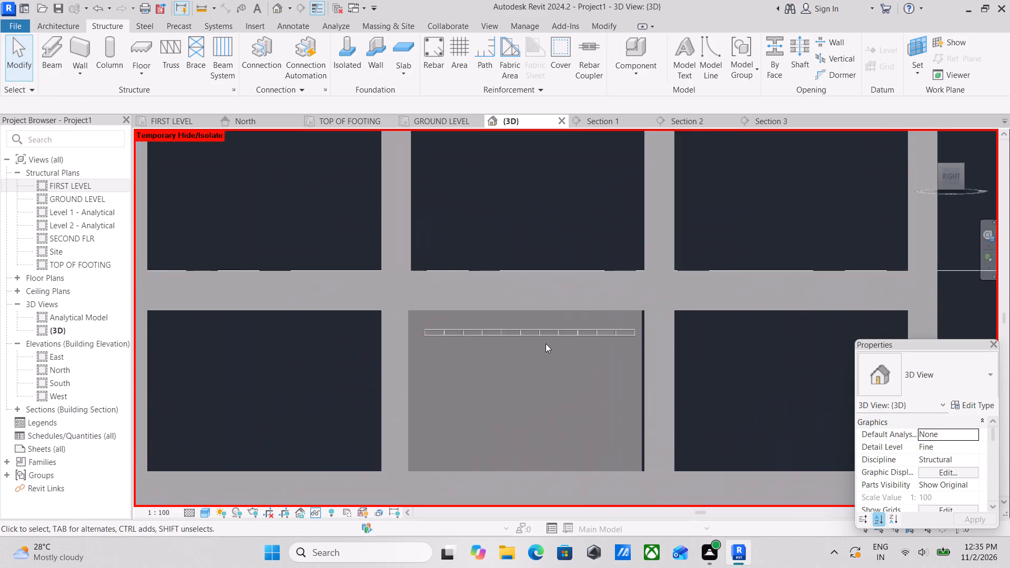
{"action": "scroll", "coordinate": [546, 339], "scroll_direction": "up", "scroll_amount": 9}
{"action": "left_click", "coordinate": [542, 330]}
{"action": "scroll", "coordinate": [717, 332], "scroll_direction": "down", "scroll_amount": 2}
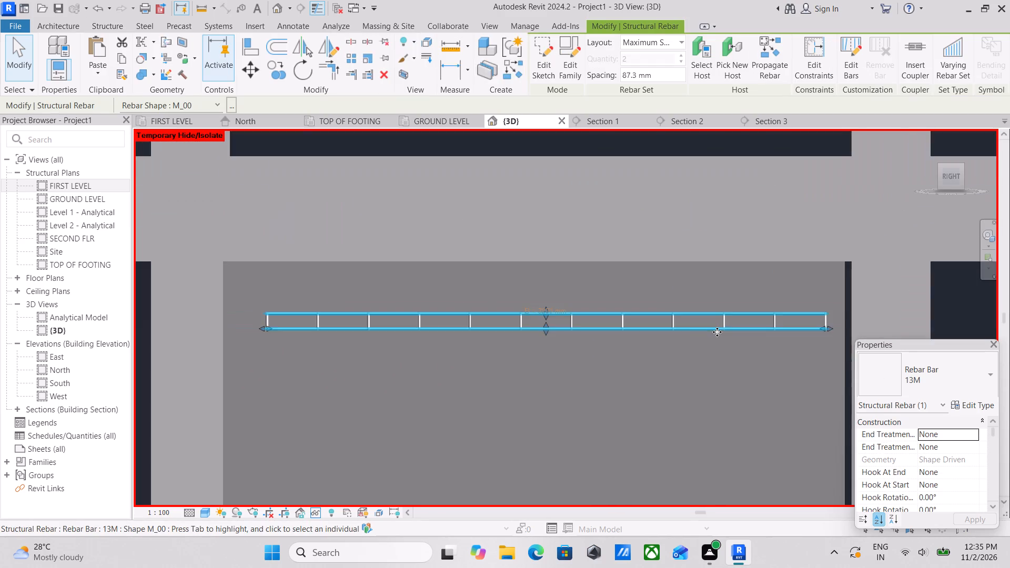
{"action": "middle_click_drag", "start_coordinate": [710, 332], "coordinate": [577, 333]}
{"action": "scroll", "coordinate": [732, 326], "scroll_direction": "up", "scroll_amount": 7}
{"action": "left_click_drag", "start_coordinate": [638, 331], "coordinate": [647, 332]}
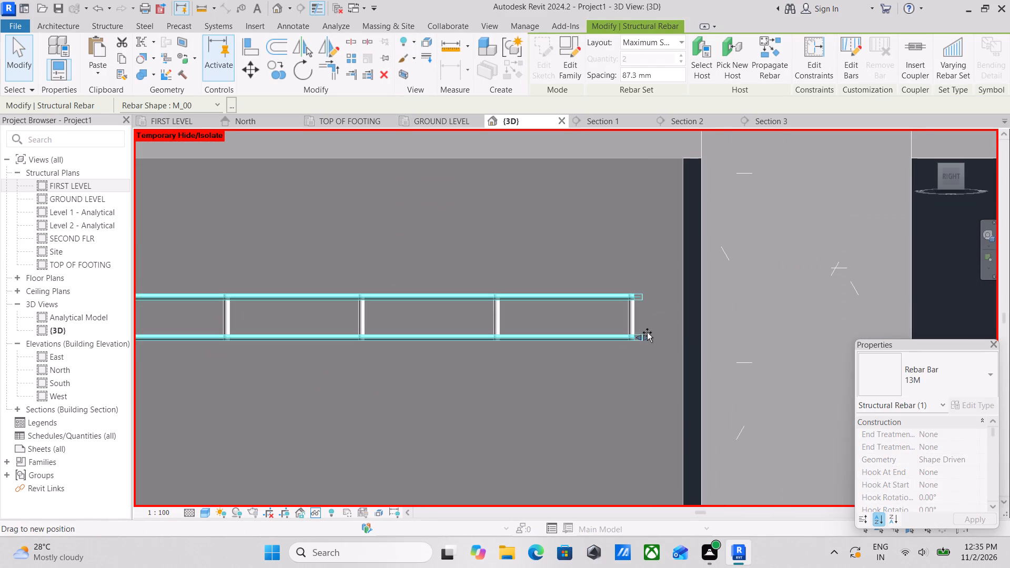
{"action": "left_click_drag", "start_coordinate": [647, 332], "coordinate": [686, 331]}
Stretch the vertical bar set at the cage's right-hand end toward the wall's right-hand edge.
{"action": "left_click", "coordinate": [631, 318]}
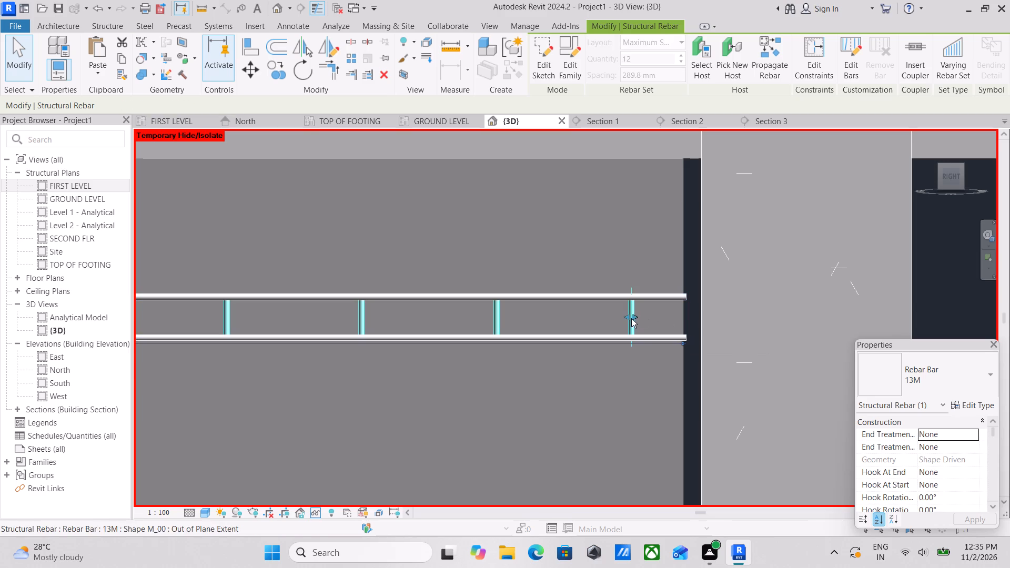
{"action": "left_click_drag", "start_coordinate": [639, 315], "coordinate": [655, 316]}
{"action": "key", "text": "Escape"}
Stretch the horizontal bar pair at its other end to just inside the wall's left-hand edge.
{"action": "scroll", "coordinate": [654, 319], "scroll_direction": "down", "scroll_amount": 4}
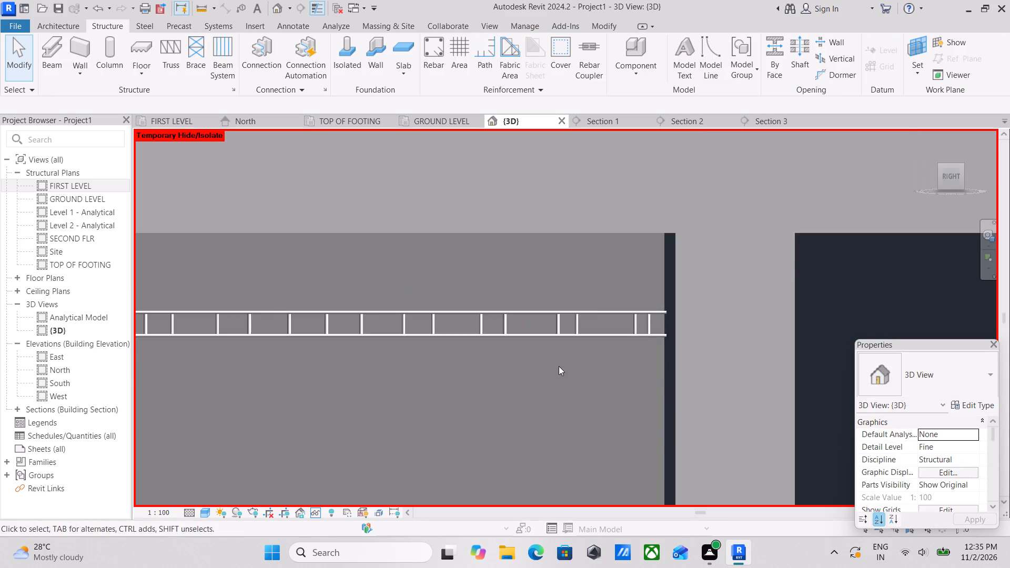
{"action": "middle_click_drag", "start_coordinate": [545, 373], "coordinate": [834, 385]}
{"action": "middle_click_drag", "start_coordinate": [490, 366], "coordinate": [795, 384]}
{"action": "scroll", "coordinate": [310, 355], "scroll_direction": "up", "scroll_amount": 4}
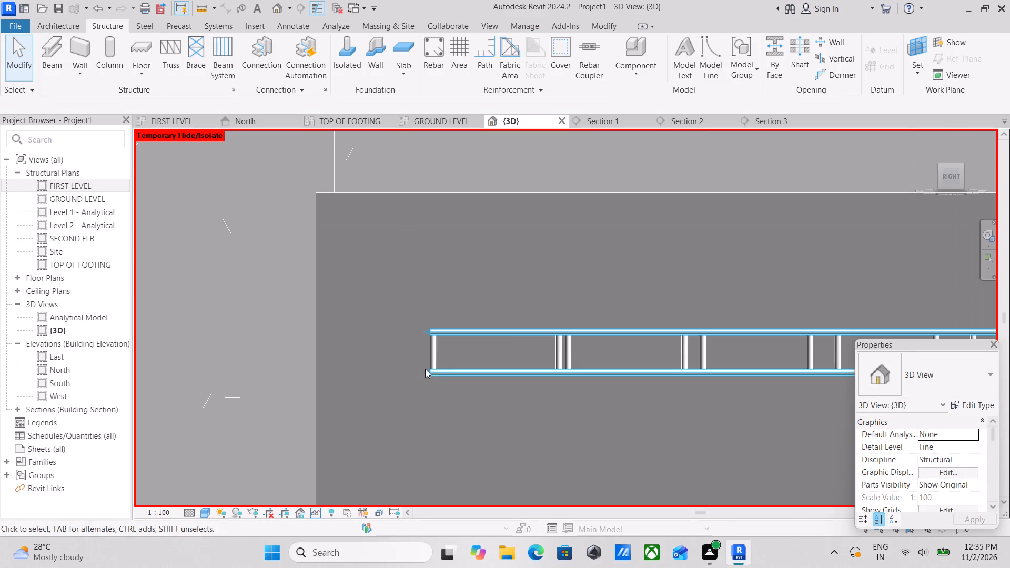
{"action": "left_click", "coordinate": [452, 369]}
{"action": "scroll", "coordinate": [437, 373], "scroll_direction": "up", "scroll_amount": 2}
{"action": "left_click_drag", "start_coordinate": [425, 371], "coordinate": [357, 376]}
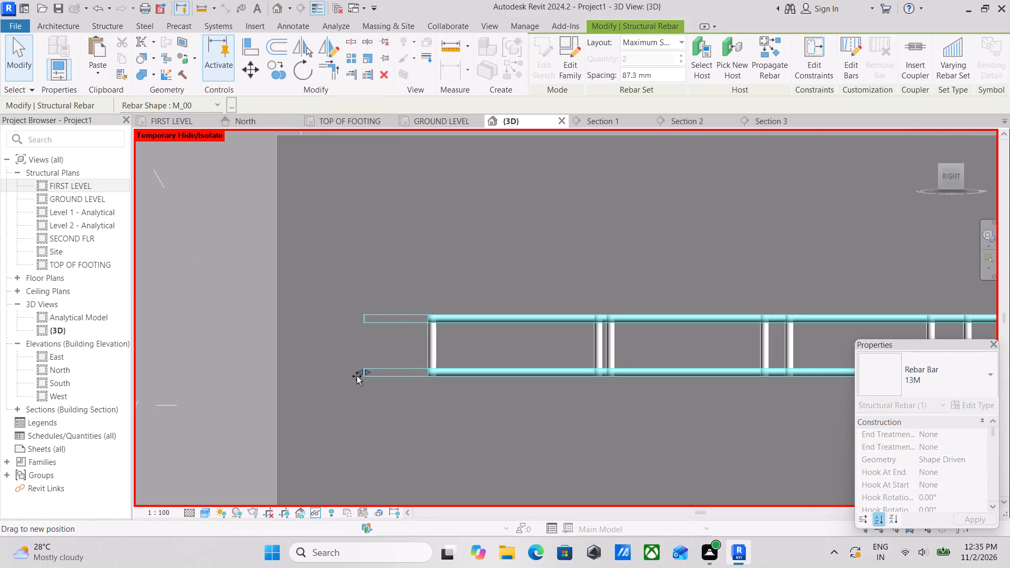
{"action": "left_click_drag", "start_coordinate": [357, 376], "coordinate": [285, 376]}
{"action": "scroll", "coordinate": [409, 349], "scroll_direction": "up", "scroll_amount": 1}
{"action": "key", "text": "Escape"}
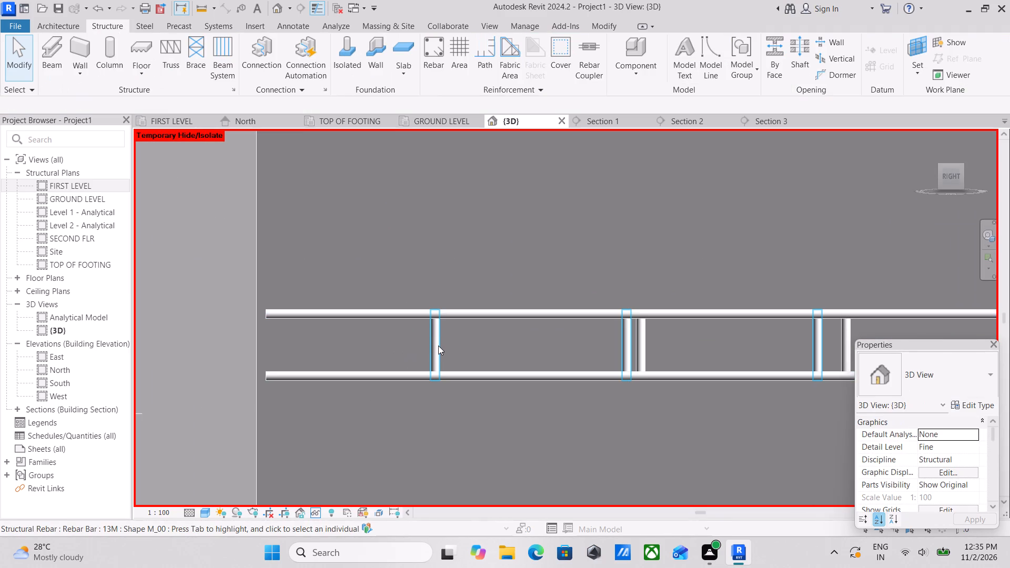
Stretch one of the two vertical bar sets toward the wall's left-hand edge.
{"action": "left_click", "coordinate": [438, 346]}
{"action": "left_click_drag", "start_coordinate": [429, 344], "coordinate": [347, 346]}
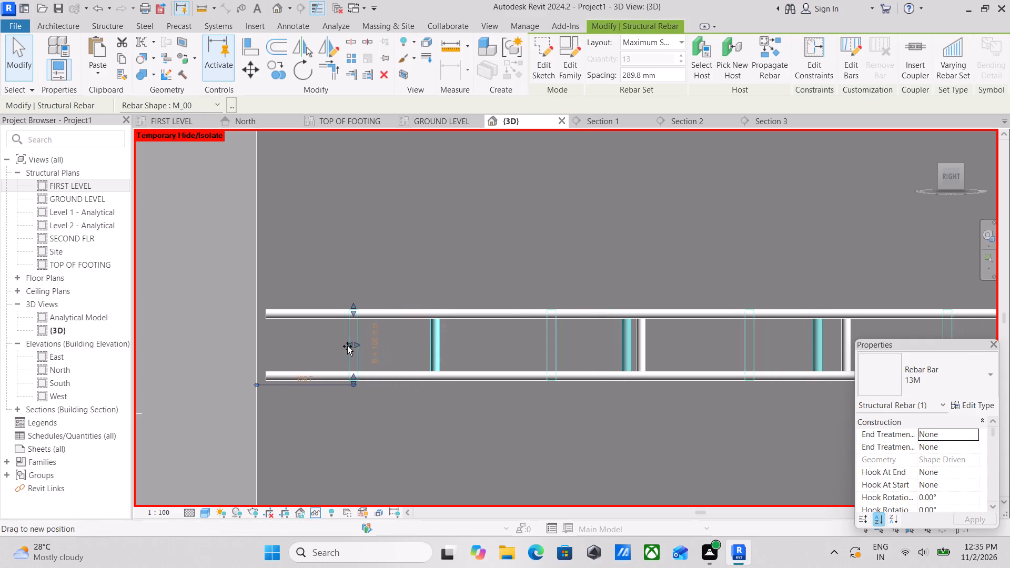
{"action": "left_click_drag", "start_coordinate": [347, 346], "coordinate": [327, 346]}
{"action": "scroll", "coordinate": [359, 353], "scroll_direction": "down", "scroll_amount": 4}
{"action": "middle_click_drag", "start_coordinate": [360, 353], "coordinate": [295, 370]}
{"action": "scroll", "coordinate": [295, 370], "scroll_direction": "up", "scroll_amount": 1}
{"action": "key", "text": "Escape"}
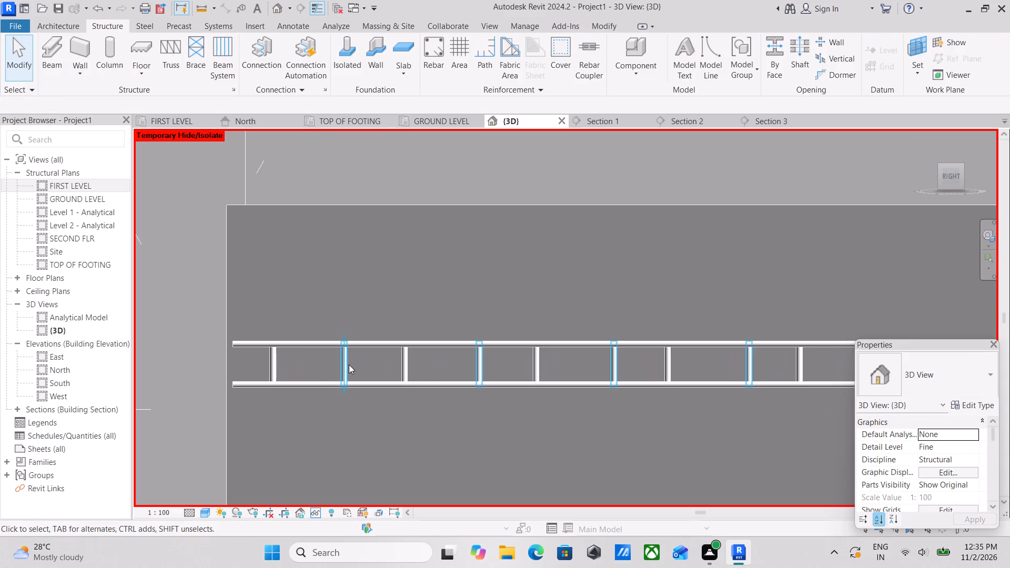
Stretch the other vertical bar set toward the left-hand edge, lining up its first bar with the first set's.
{"action": "left_click", "coordinate": [349, 364]}
{"action": "scroll", "coordinate": [349, 364], "scroll_direction": "down", "scroll_amount": 4}
{"action": "scroll", "coordinate": [349, 364], "scroll_direction": "up", "scroll_amount": 2}
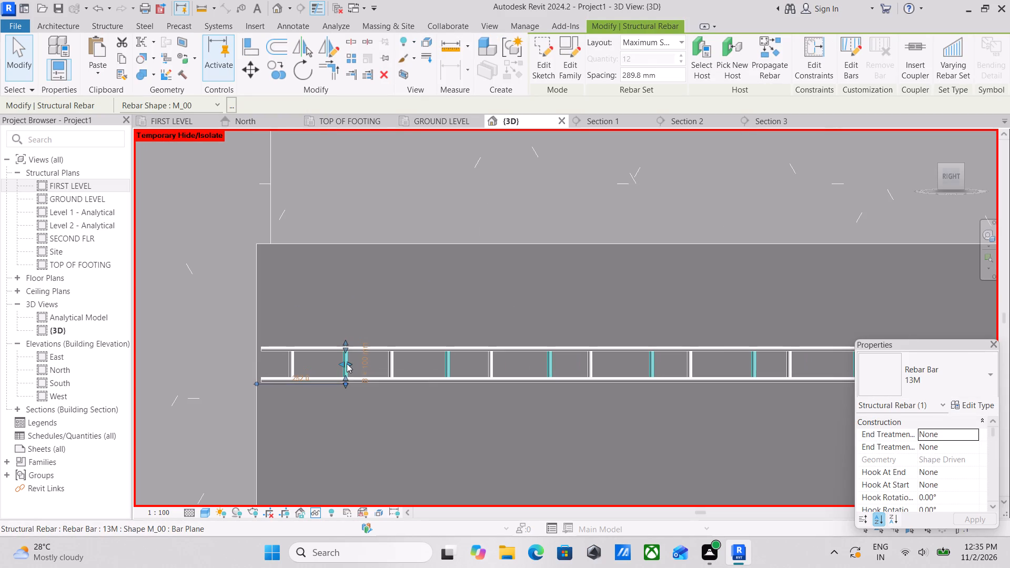
{"action": "left_click_drag", "start_coordinate": [340, 362], "coordinate": [291, 362]}
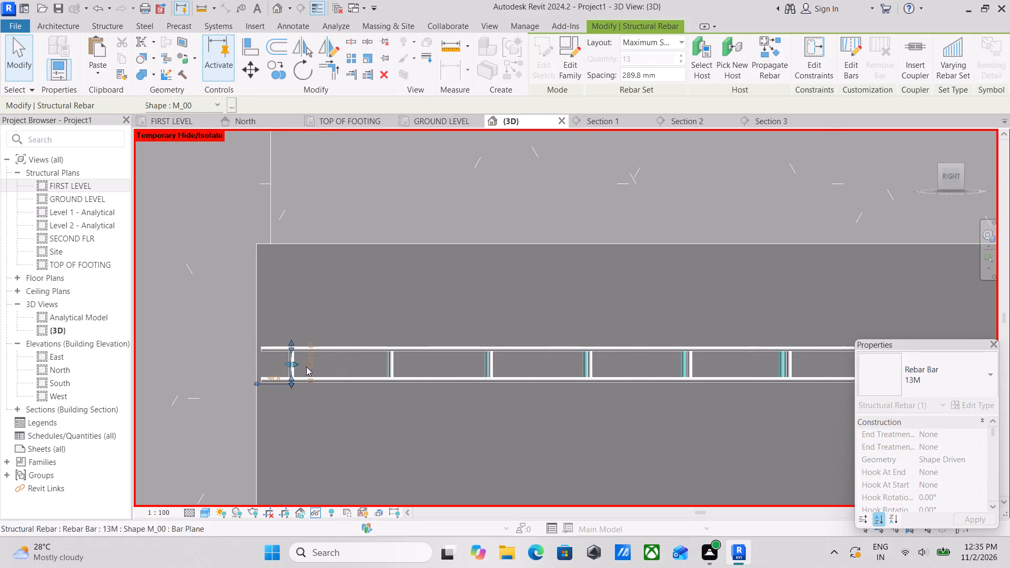
{"action": "scroll", "coordinate": [319, 369], "scroll_direction": "down", "scroll_amount": 6}
{"action": "middle_click_drag", "start_coordinate": [459, 364], "coordinate": [392, 360]}
{"action": "scroll", "coordinate": [391, 360], "scroll_direction": "up", "scroll_amount": 1}
{"action": "key", "text": "Escape"}
{"action": "scroll", "coordinate": [457, 349], "scroll_direction": "down", "scroll_amount": 3}
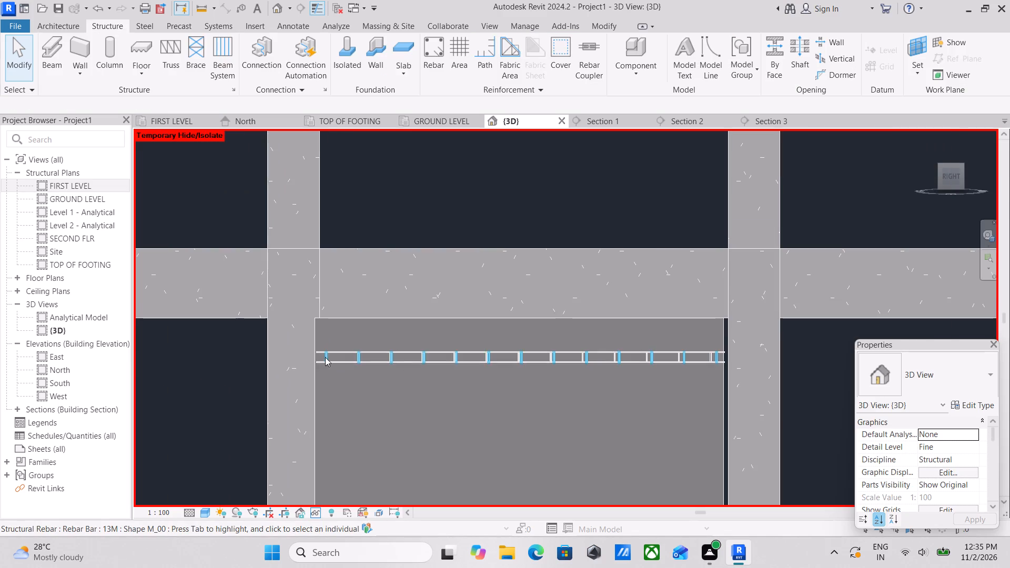
{"action": "scroll", "coordinate": [560, 328], "scroll_direction": "down", "scroll_amount": 2}
{"action": "scroll", "coordinate": [701, 383], "scroll_direction": "up", "scroll_amount": 2}
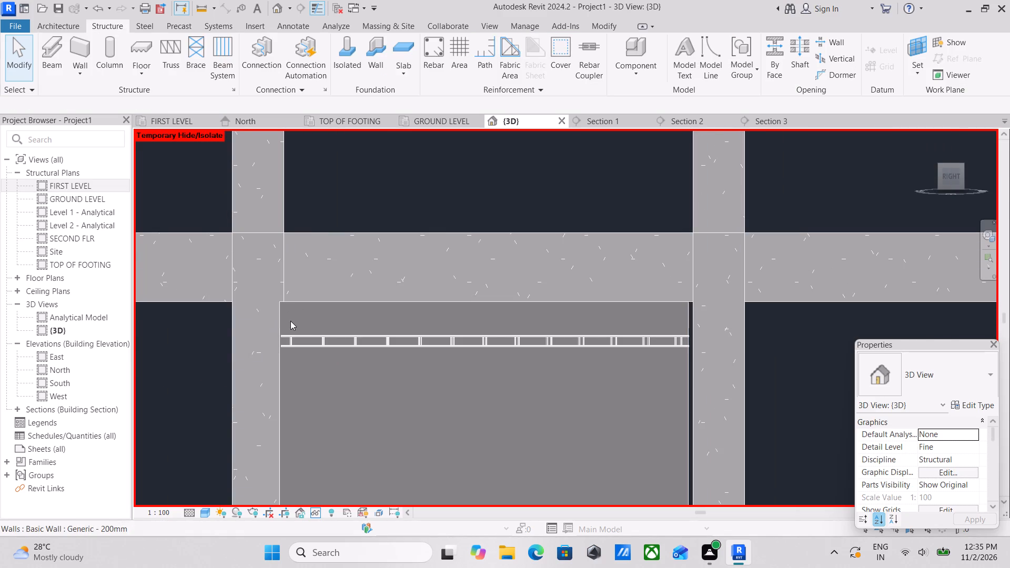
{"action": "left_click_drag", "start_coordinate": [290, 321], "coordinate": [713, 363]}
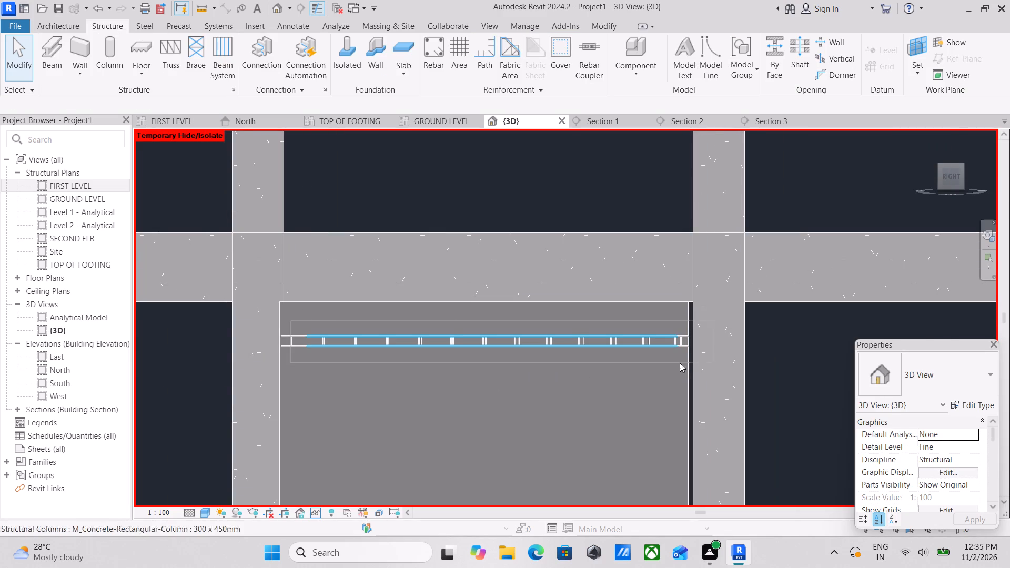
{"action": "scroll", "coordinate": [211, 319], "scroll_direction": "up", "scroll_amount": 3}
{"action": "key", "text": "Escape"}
Delete the longer horizontal bar pair and one of the two vertical bar sets from the wall between grids B and C.
{"action": "scroll", "coordinate": [337, 322], "scroll_direction": "down", "scroll_amount": 7}
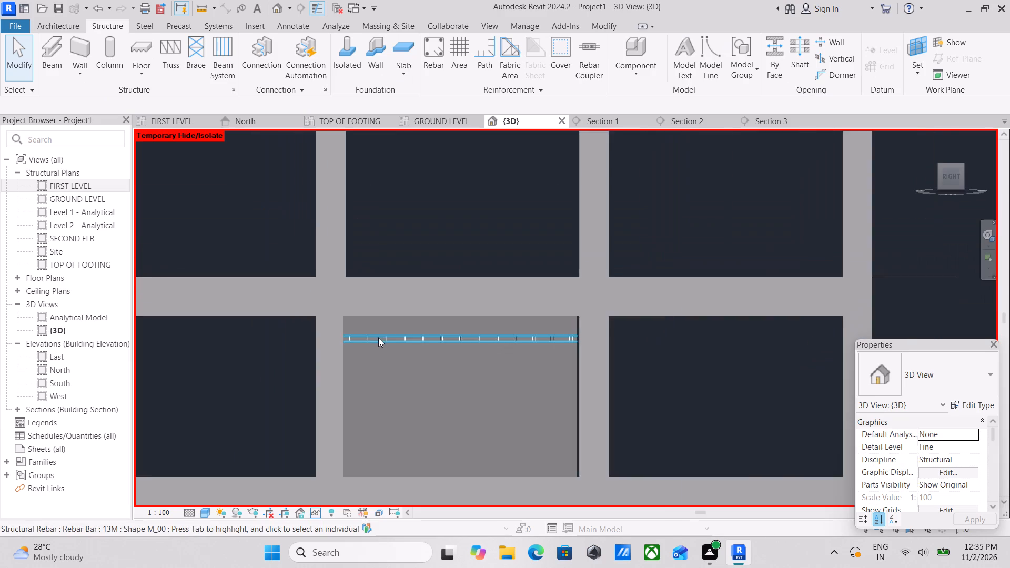
{"action": "scroll", "coordinate": [378, 338], "scroll_direction": "down", "scroll_amount": 3}
{"action": "middle_click_drag", "start_coordinate": [368, 330], "coordinate": [610, 440], "text": "shift"}
{"action": "middle_click_drag", "start_coordinate": [331, 289], "coordinate": [362, 121], "text": "shift"}
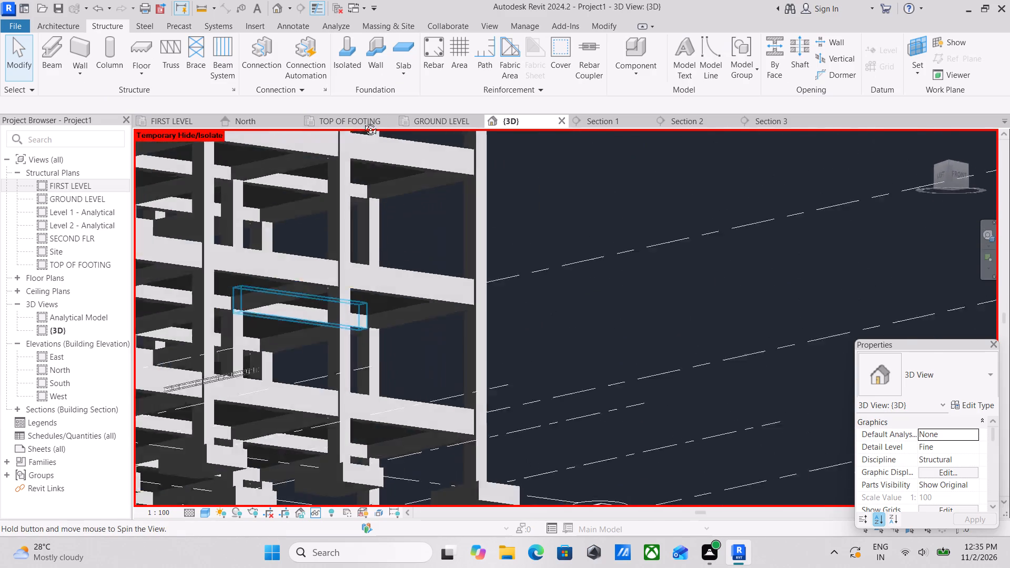
{"action": "middle_click_drag", "start_coordinate": [362, 121], "coordinate": [0, 341], "text": "shift"}
{"action": "middle_click_drag", "start_coordinate": [245, 351], "coordinate": [340, 230]}
{"action": "scroll", "coordinate": [334, 361], "scroll_direction": "up", "scroll_amount": 1}
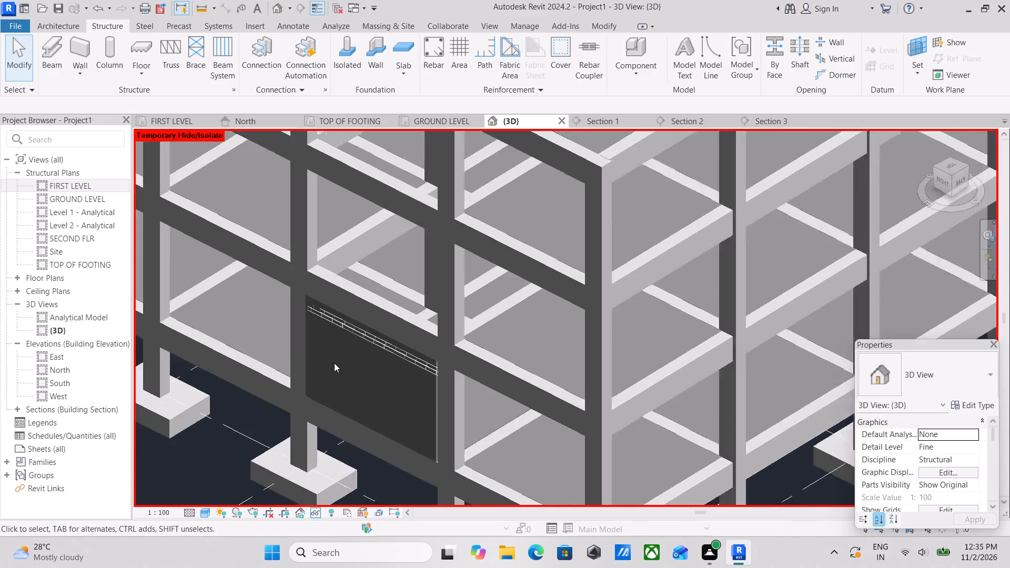
{"action": "scroll", "coordinate": [334, 363], "scroll_direction": "up", "scroll_amount": 1}
{"action": "middle_click_drag", "start_coordinate": [335, 366], "coordinate": [423, 281], "text": "shift"}
{"action": "left_click", "coordinate": [563, 222]}
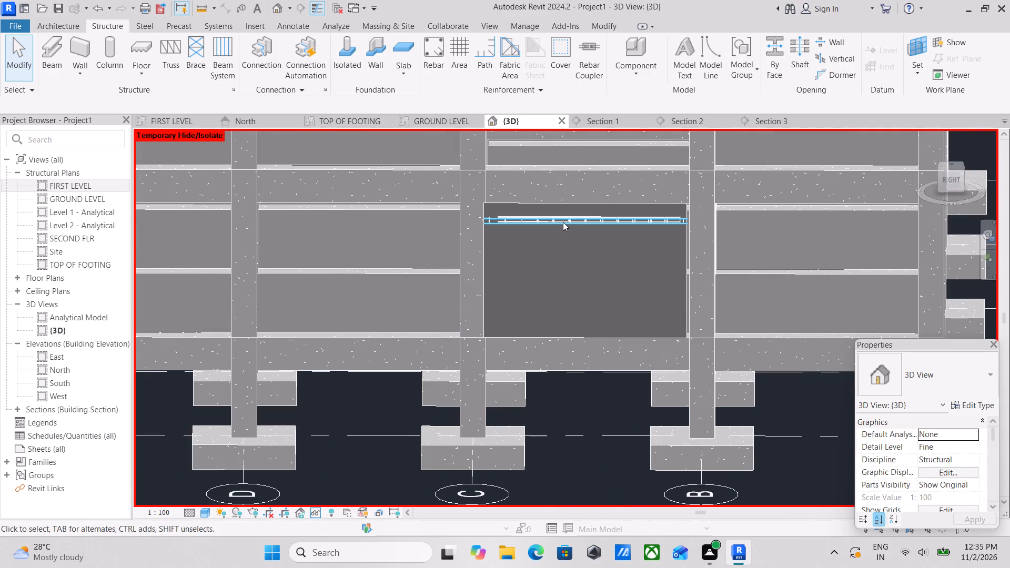
{"action": "right_click", "coordinate": [563, 222]}
{"action": "left_click", "coordinate": [605, 329]}
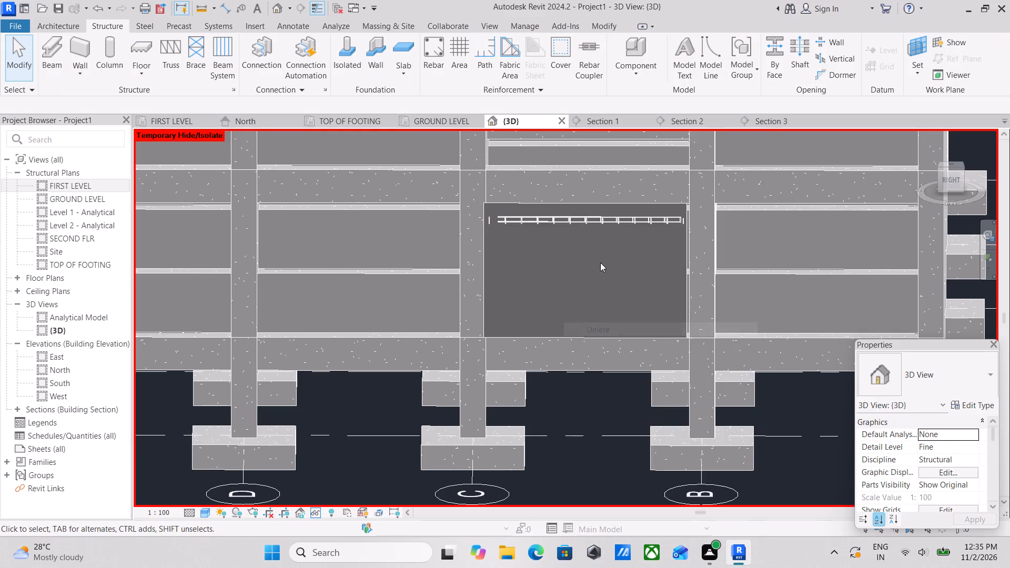
{"action": "scroll", "coordinate": [600, 257], "scroll_direction": "up", "scroll_amount": 3}
{"action": "left_click", "coordinate": [596, 198]}
{"action": "right_click", "coordinate": [596, 198]}
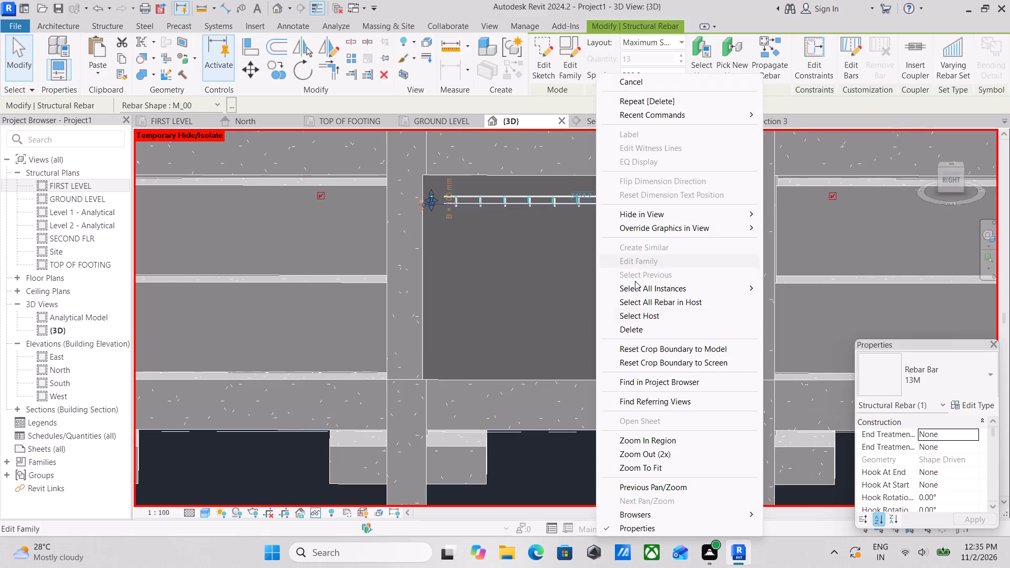
{"action": "left_click", "coordinate": [634, 323]}
Delete the remaining horizontal bar pair and the remaining vertical bar set from the wall.
{"action": "scroll", "coordinate": [544, 189], "scroll_direction": "up", "scroll_amount": 3}
{"action": "left_click", "coordinate": [550, 206]}
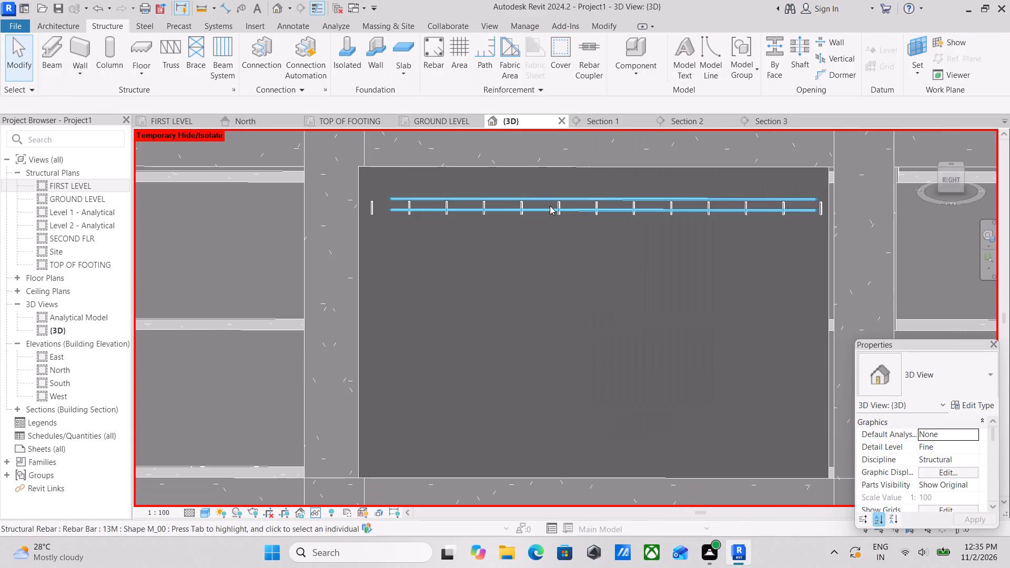
{"action": "right_click", "coordinate": [550, 206]}
{"action": "left_click", "coordinate": [573, 330]}
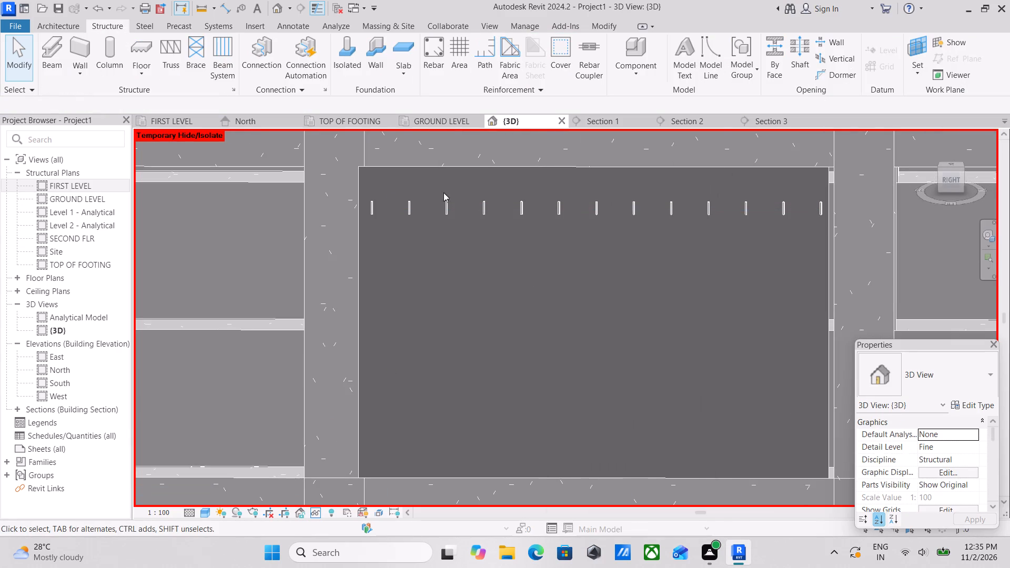
{"action": "left_click", "coordinate": [407, 205]}
{"action": "right_click", "coordinate": [407, 204]}
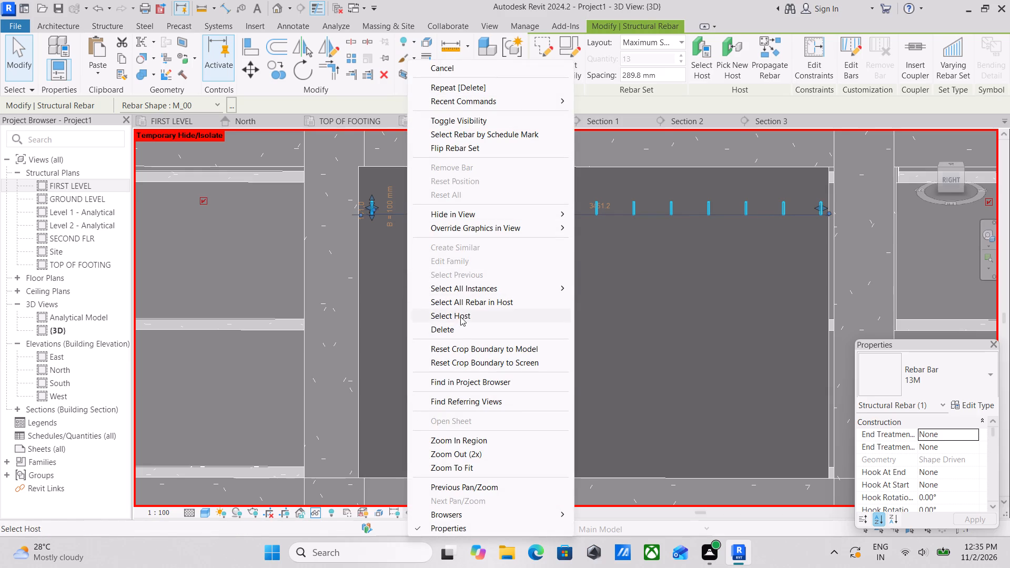
{"action": "left_click", "coordinate": [453, 331]}
Start an Area Reinforcement hosted on the wall between grids B and C, and face its sketch from the RIGHT view.
{"action": "left_click", "coordinate": [458, 50]}
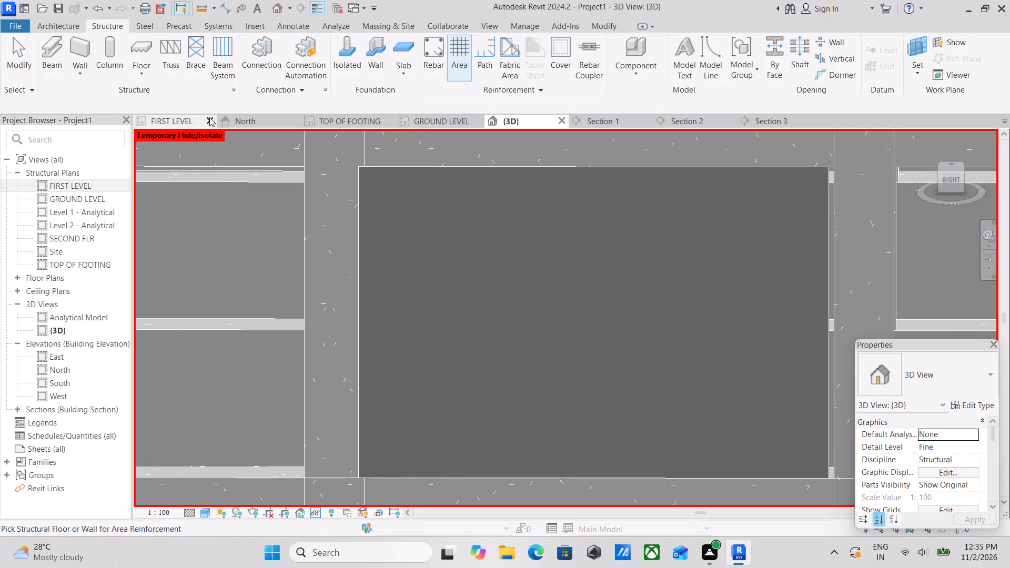
{"action": "scroll", "coordinate": [385, 196], "scroll_direction": "up", "scroll_amount": 2}
{"action": "scroll", "coordinate": [384, 192], "scroll_direction": "down", "scroll_amount": 10}
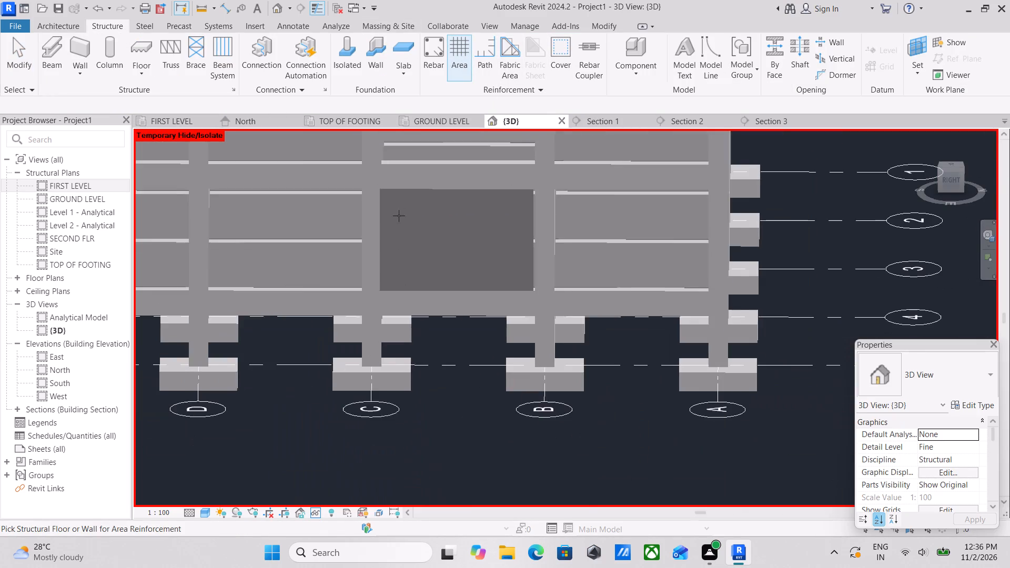
{"action": "scroll", "coordinate": [421, 201], "scroll_direction": "down", "scroll_amount": 3}
{"action": "middle_click_drag", "start_coordinate": [420, 202], "coordinate": [449, 281], "text": "shift"}
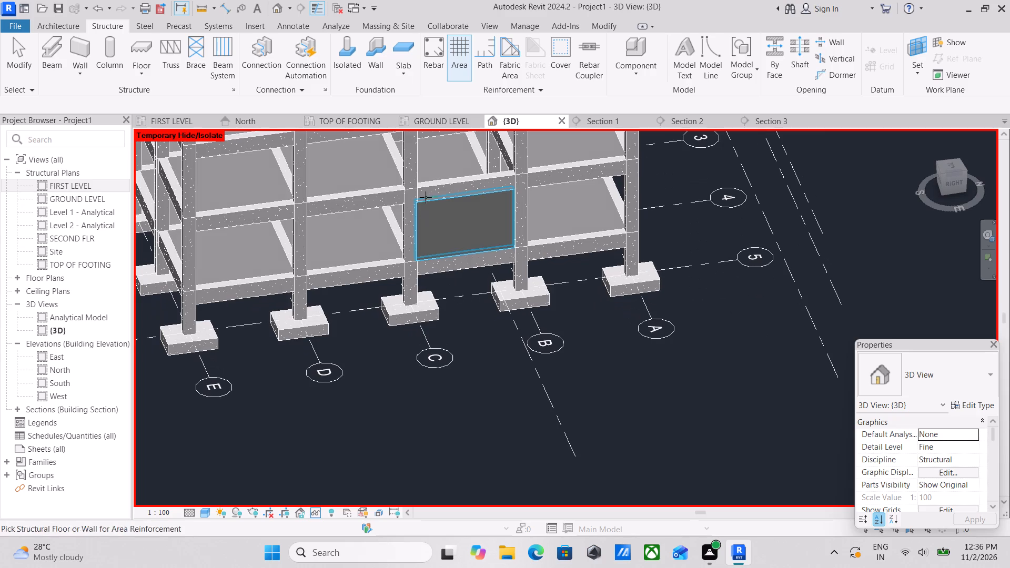
{"action": "left_click", "coordinate": [423, 206]}
{"action": "scroll", "coordinate": [446, 212], "scroll_direction": "up", "scroll_amount": 3}
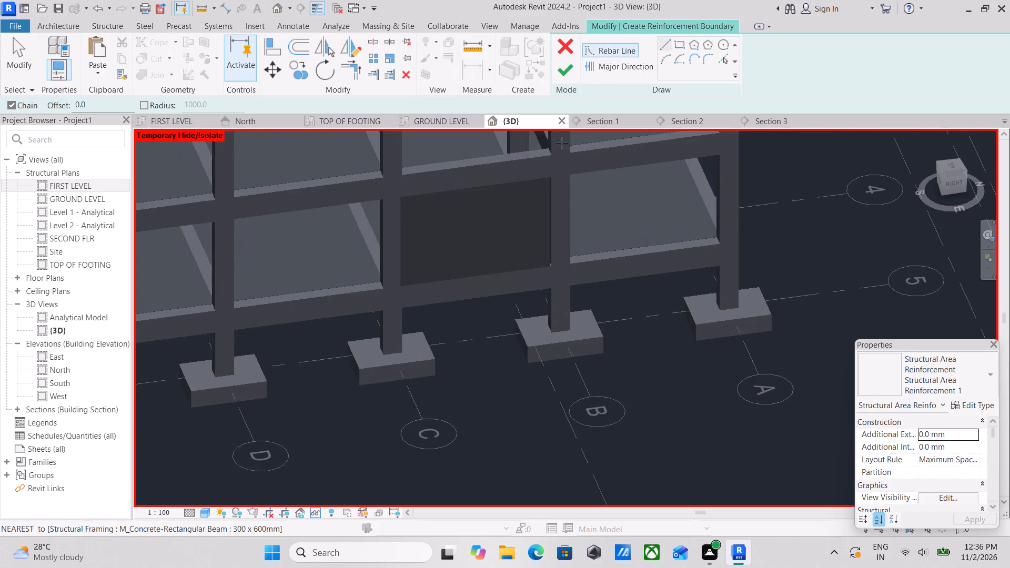
{"action": "left_click", "coordinate": [959, 187]}
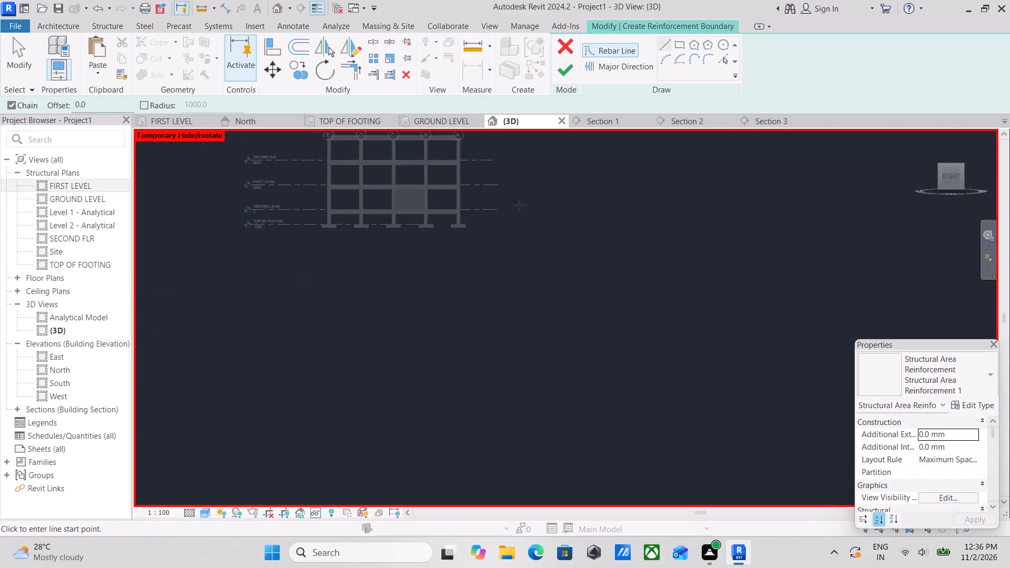
{"action": "scroll", "coordinate": [480, 220], "scroll_direction": "up", "scroll_amount": 4}
{"action": "scroll", "coordinate": [611, 393], "scroll_direction": "up", "scroll_amount": 5}
{"action": "scroll", "coordinate": [712, 420], "scroll_direction": "up", "scroll_amount": 4}
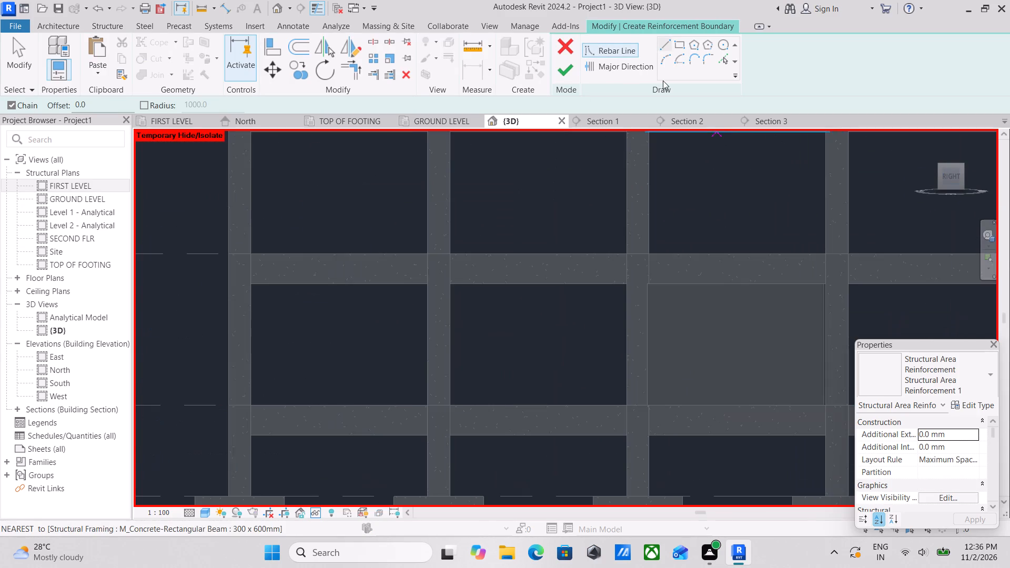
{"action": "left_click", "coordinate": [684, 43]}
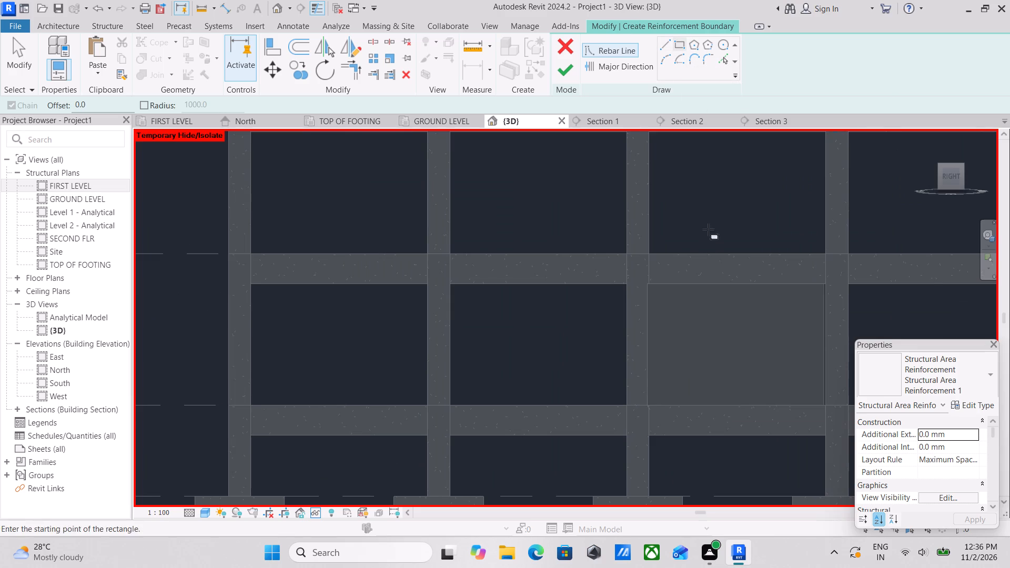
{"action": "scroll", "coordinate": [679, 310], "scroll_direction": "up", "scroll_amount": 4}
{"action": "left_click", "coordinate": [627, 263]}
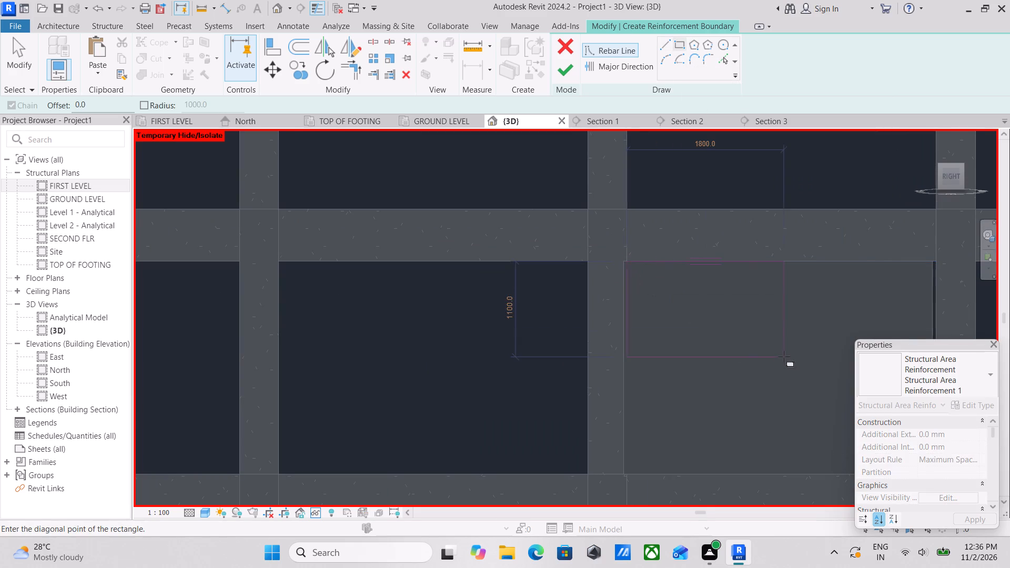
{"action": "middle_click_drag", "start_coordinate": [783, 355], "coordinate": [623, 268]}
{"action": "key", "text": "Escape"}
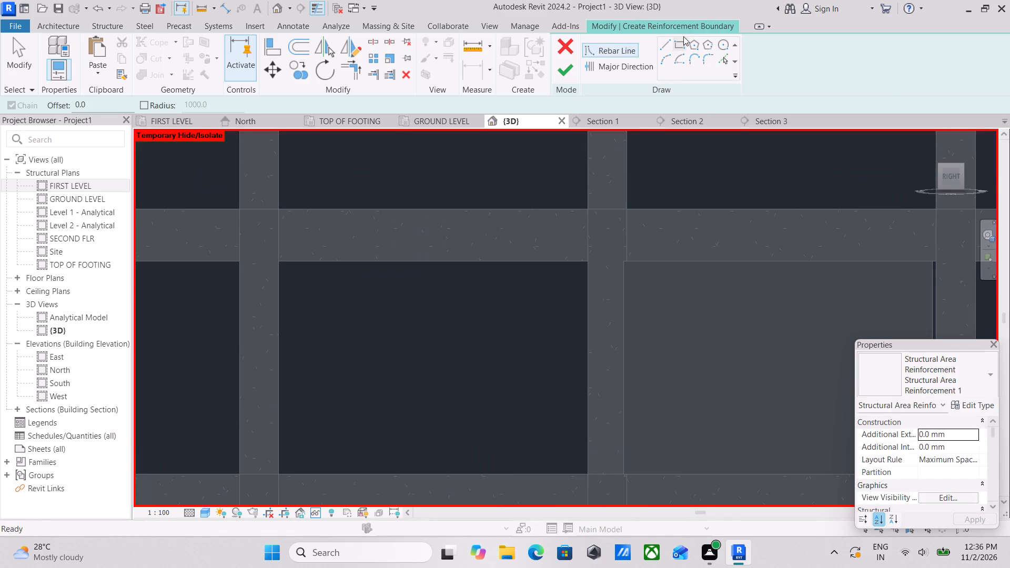
Sketch a rectangular reinforcement boundary from the wall's upper-left corner to its lower-right corner and finish the area reinforcement.
{"action": "left_click", "coordinate": [675, 38]}
{"action": "scroll", "coordinate": [622, 259], "scroll_direction": "up", "scroll_amount": 5}
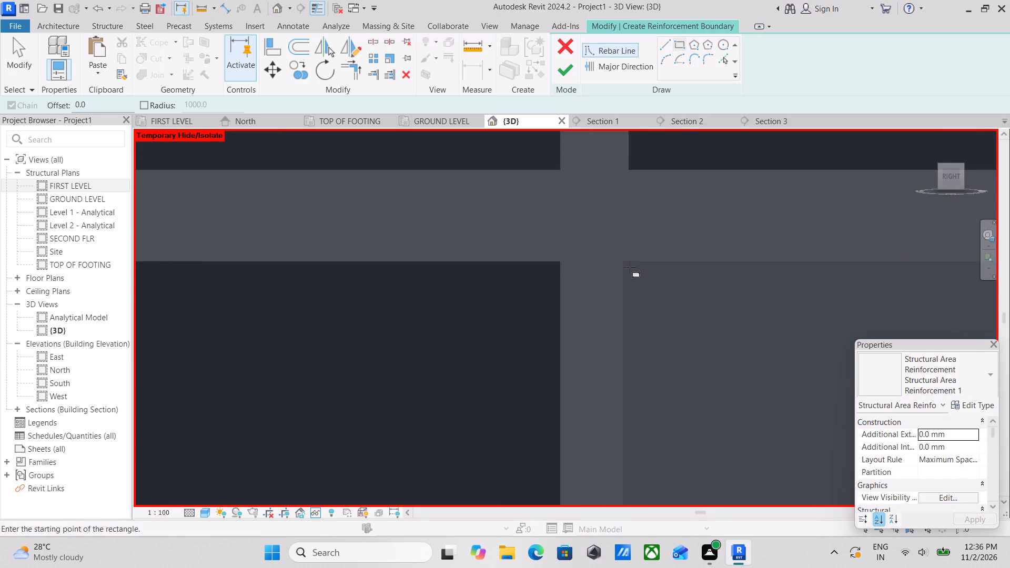
{"action": "scroll", "coordinate": [630, 267], "scroll_direction": "up", "scroll_amount": 2}
{"action": "left_click", "coordinate": [615, 259]}
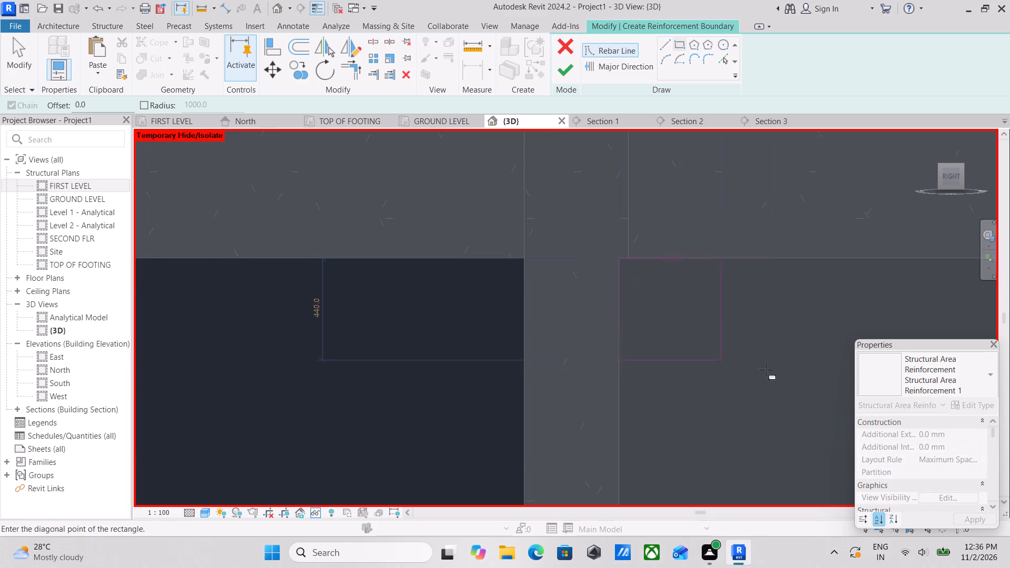
{"action": "scroll", "coordinate": [772, 370], "scroll_direction": "down", "scroll_amount": 2}
{"action": "middle_click_drag", "start_coordinate": [764, 364], "coordinate": [571, 149]}
{"action": "scroll", "coordinate": [743, 265], "scroll_direction": "down", "scroll_amount": 3}
{"action": "middle_click_drag", "start_coordinate": [735, 262], "coordinate": [589, 160]}
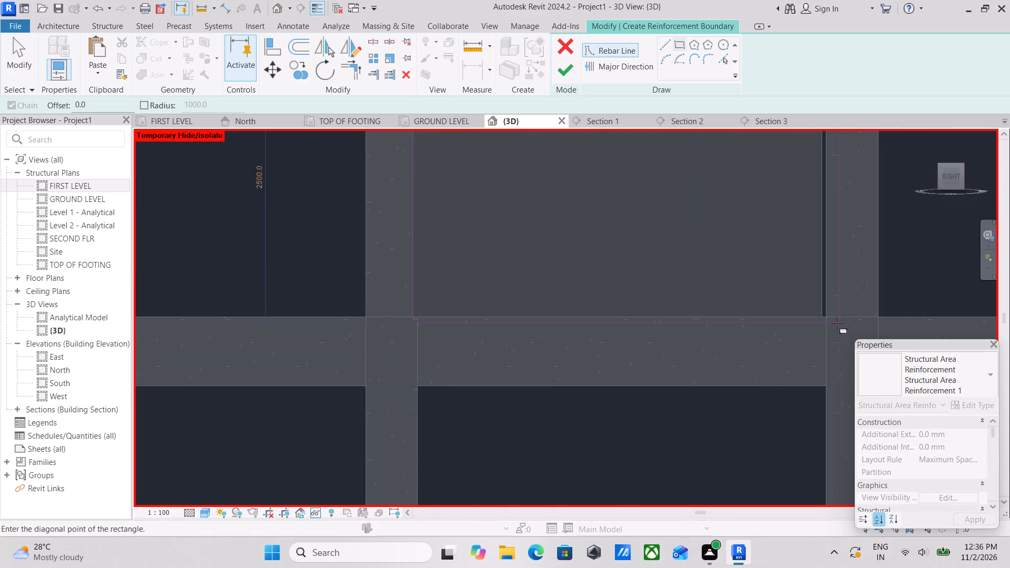
{"action": "left_click", "coordinate": [821, 315]}
{"action": "scroll", "coordinate": [616, 194], "scroll_direction": "down", "scroll_amount": 3}
{"action": "middle_click_drag", "start_coordinate": [615, 197], "coordinate": [648, 317]}
{"action": "left_click", "coordinate": [564, 63]}
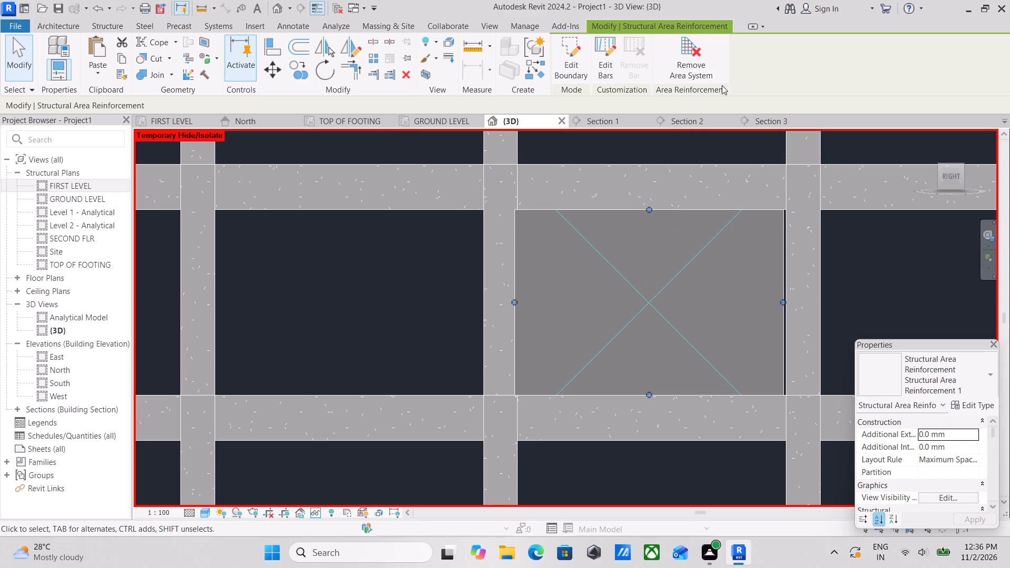
Remove the wall's area system, leaving its bars as individual rebar sets.
{"action": "left_click", "coordinate": [695, 55]}
{"action": "scroll", "coordinate": [709, 333], "scroll_direction": "down", "scroll_amount": 3}
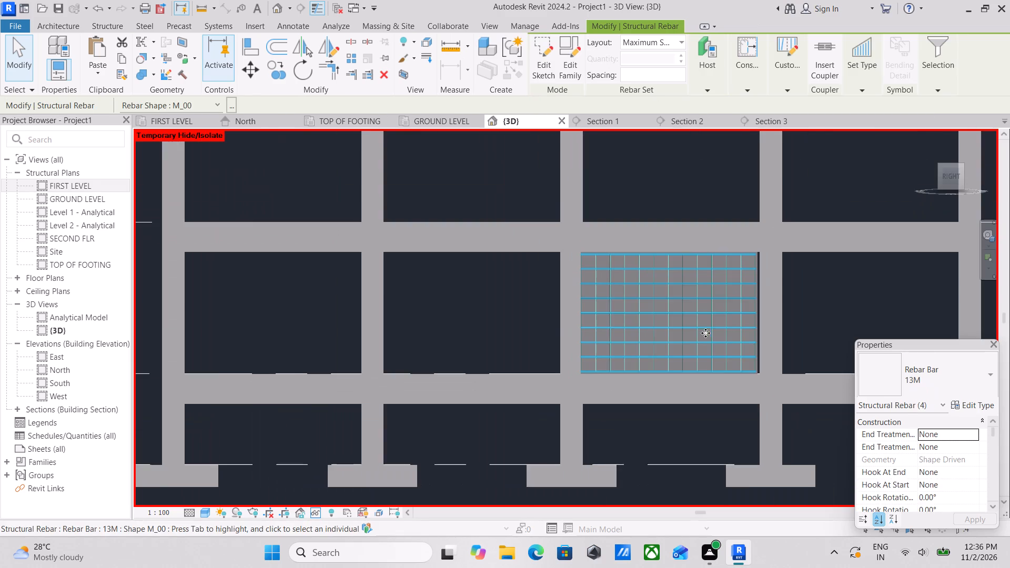
{"action": "key", "text": "Escape"}
Stretch the wall's right-hand end to the face of the grid B column, closing the gap.
{"action": "scroll", "coordinate": [703, 346], "scroll_direction": "down", "scroll_amount": 3}
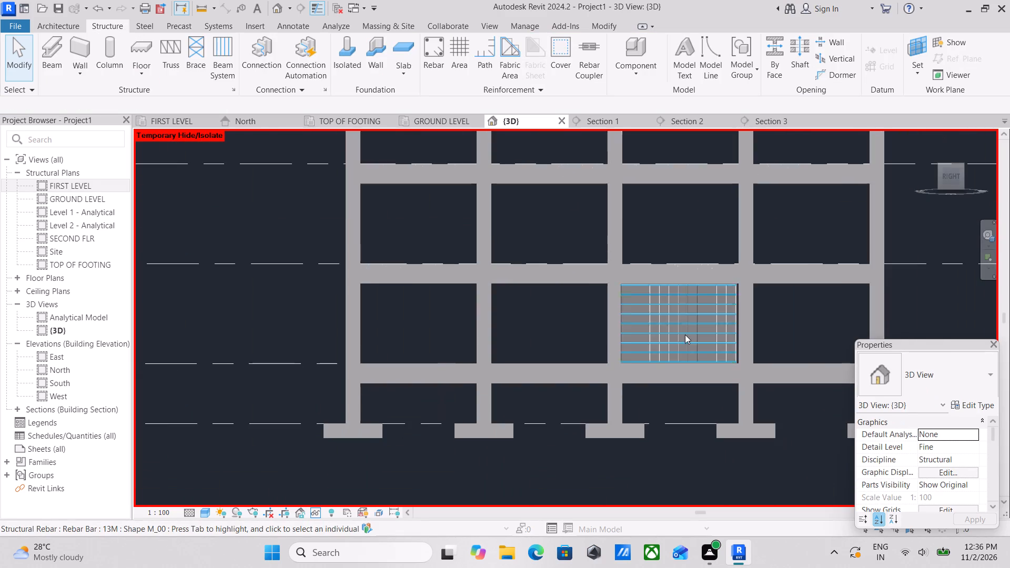
{"action": "middle_click_drag", "start_coordinate": [654, 321], "coordinate": [782, 448]}
{"action": "scroll", "coordinate": [762, 247], "scroll_direction": "up", "scroll_amount": 3}
{"action": "key", "text": "Escape"}
{"action": "scroll", "coordinate": [704, 312], "scroll_direction": "down", "scroll_amount": 2}
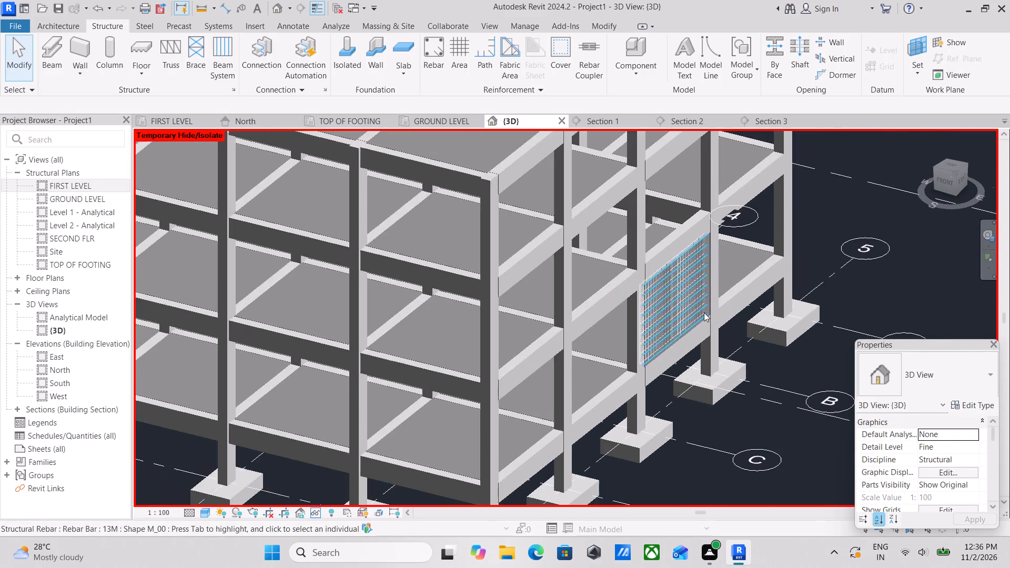
{"action": "scroll", "coordinate": [667, 342], "scroll_direction": "down", "scroll_amount": 2}
{"action": "middle_click_drag", "start_coordinate": [665, 342], "coordinate": [594, 315], "text": "shift"}
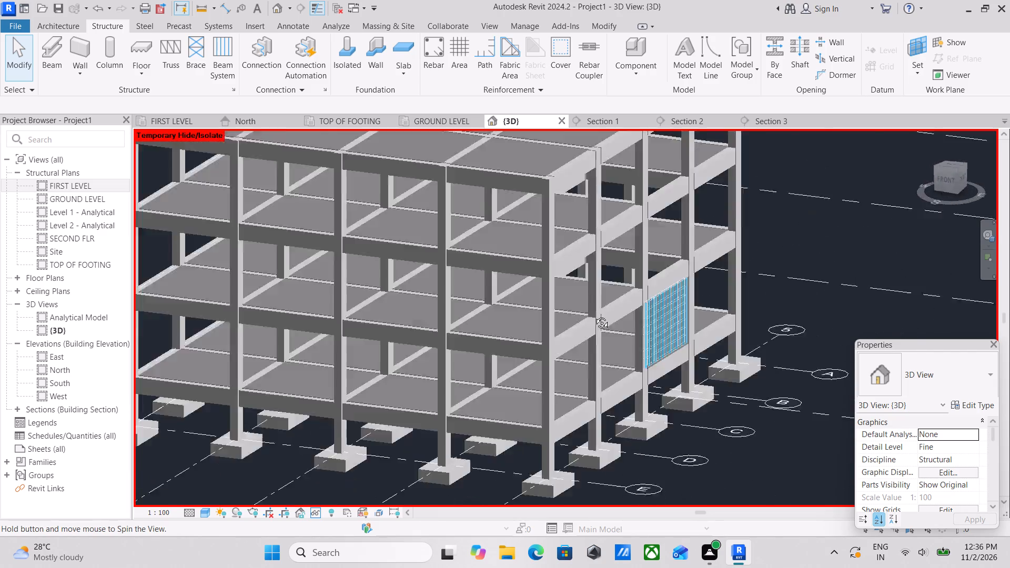
{"action": "middle_click_drag", "start_coordinate": [594, 315], "coordinate": [564, 329], "text": "shift"}
{"action": "scroll", "coordinate": [757, 377], "scroll_direction": "up", "scroll_amount": 8}
{"action": "scroll", "coordinate": [679, 404], "scroll_direction": "up", "scroll_amount": 6}
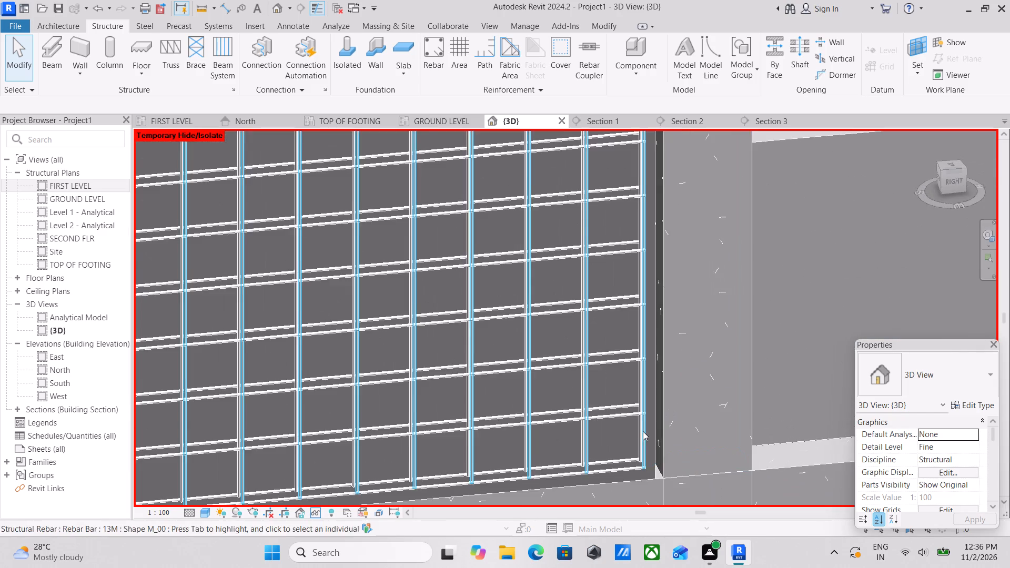
{"action": "middle_click_drag", "start_coordinate": [643, 433], "coordinate": [661, 377]}
{"action": "scroll", "coordinate": [662, 378], "scroll_direction": "up", "scroll_amount": 3}
{"action": "left_click", "coordinate": [676, 413]}
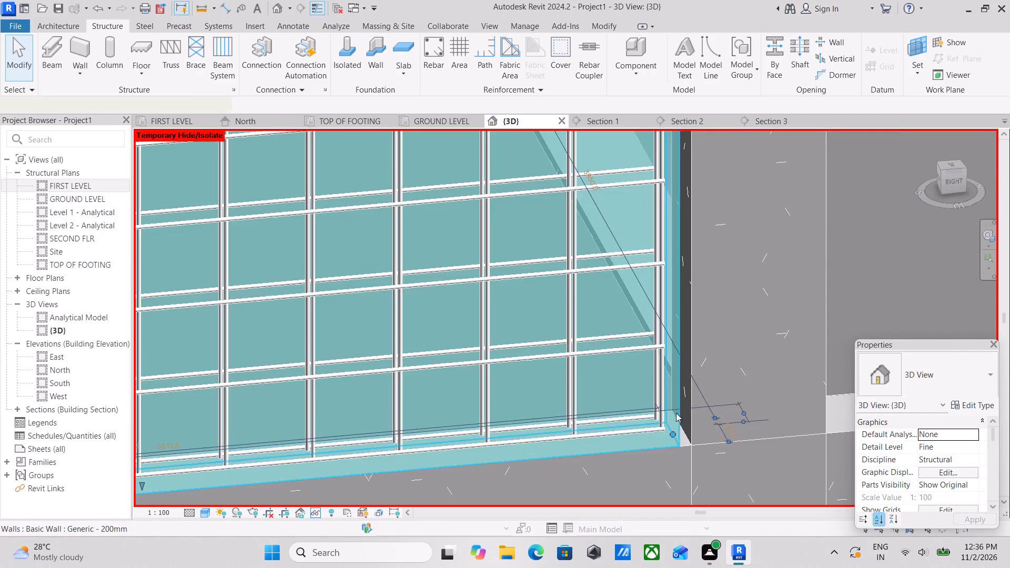
{"action": "scroll", "coordinate": [687, 434], "scroll_direction": "up", "scroll_amount": 3}
{"action": "left_click_drag", "start_coordinate": [666, 431], "coordinate": [675, 434]}
{"action": "scroll", "coordinate": [682, 448], "scroll_direction": "up", "scroll_amount": 3}
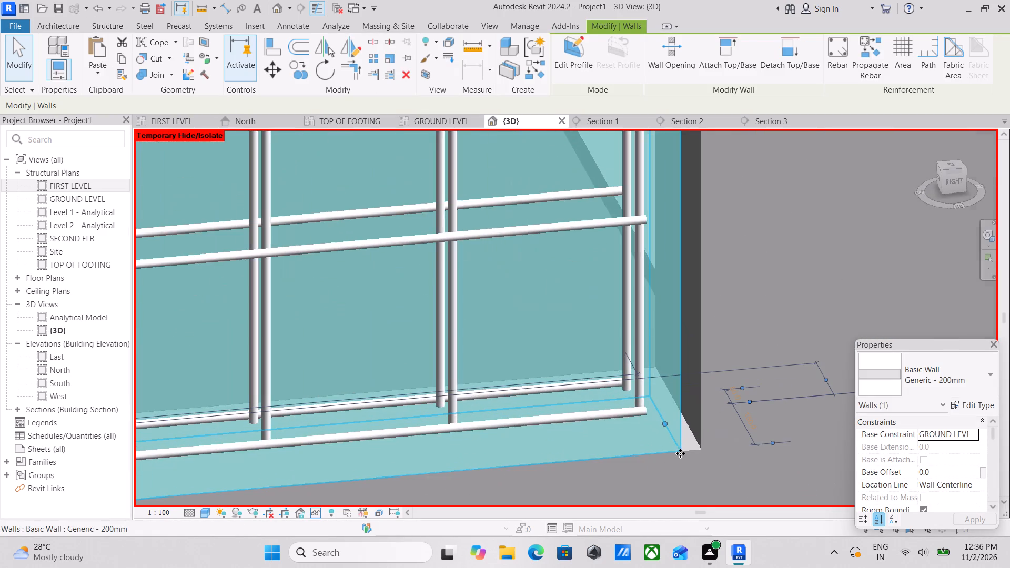
{"action": "left_click_drag", "start_coordinate": [664, 421], "coordinate": [678, 421]}
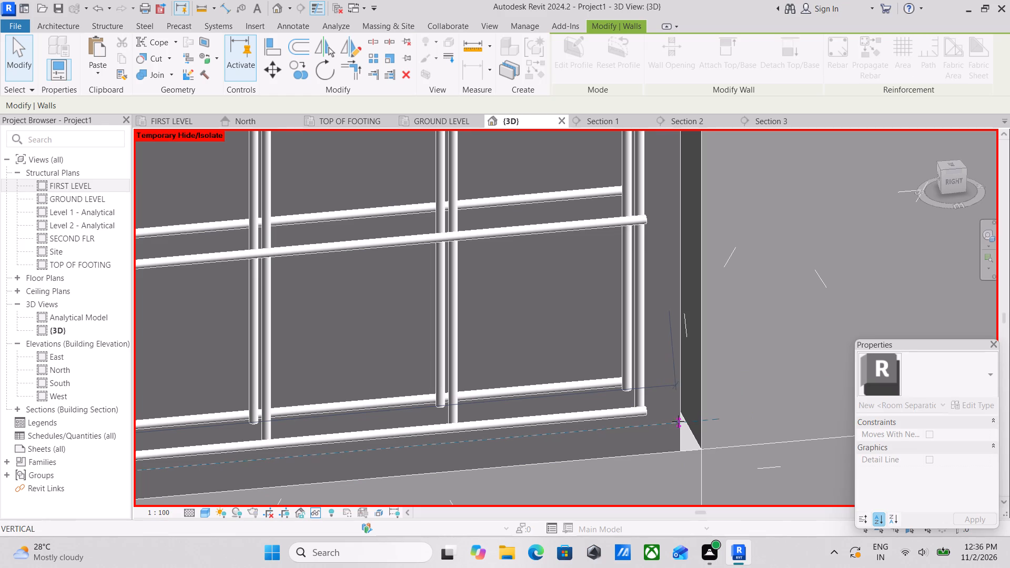
{"action": "left_click_drag", "start_coordinate": [678, 421], "coordinate": [689, 422]}
{"action": "scroll", "coordinate": [689, 422], "scroll_direction": "down", "scroll_amount": 4}
{"action": "key", "text": "Escape"}
Examine the reinforced wall within the frame, including the rebar grid at its upper-left corner beneath the beam.
{"action": "scroll", "coordinate": [689, 422], "scroll_direction": "down", "scroll_amount": 7}
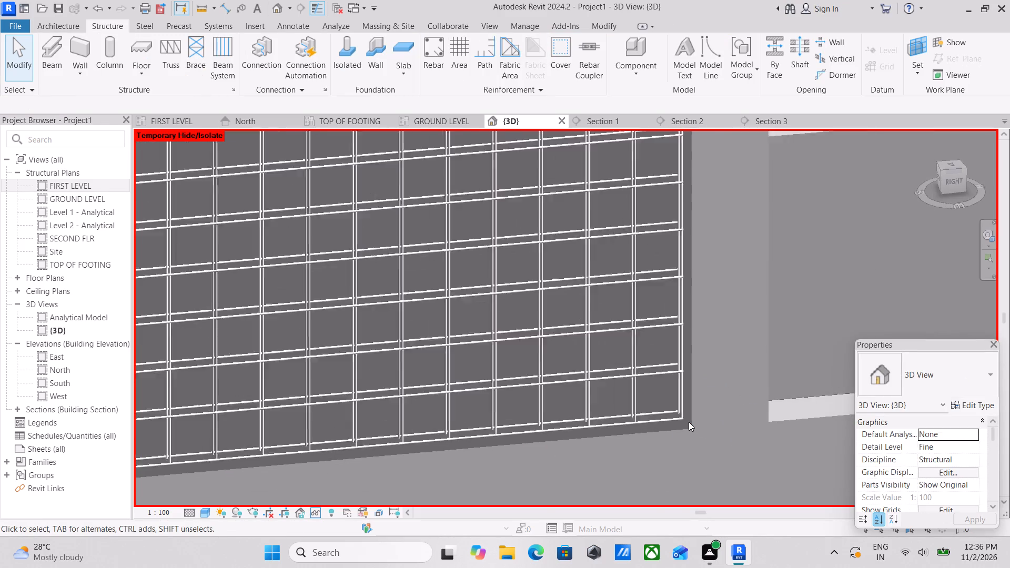
{"action": "scroll", "coordinate": [689, 422], "scroll_direction": "down", "scroll_amount": 11}
{"action": "scroll", "coordinate": [607, 396], "scroll_direction": "down", "scroll_amount": 1, "text": "shift"}
{"action": "middle_click_drag", "start_coordinate": [607, 396], "coordinate": [641, 392], "text": "shift"}
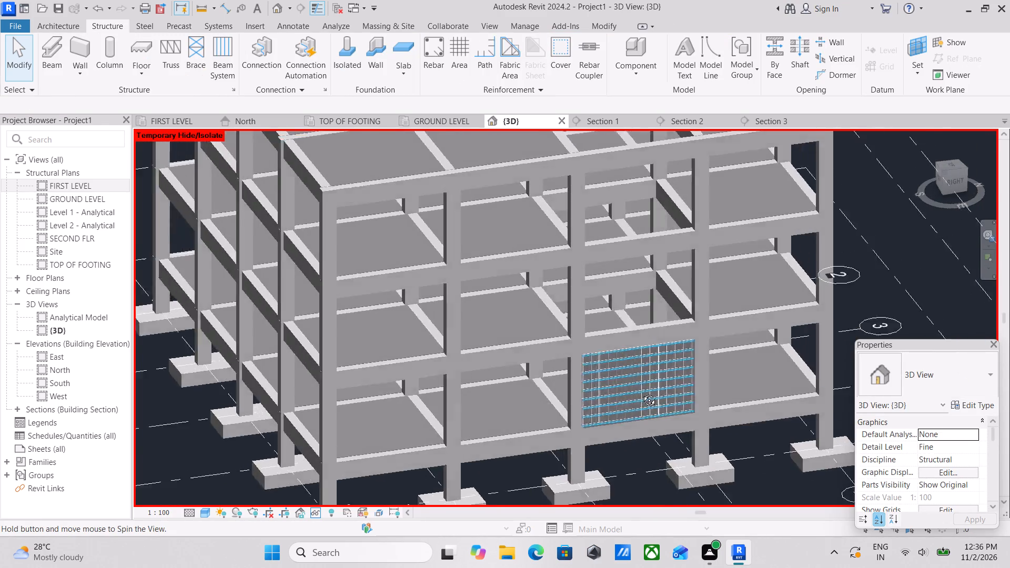
{"action": "middle_click_drag", "start_coordinate": [641, 392], "coordinate": [620, 393], "text": "shift"}
{"action": "scroll", "coordinate": [623, 393], "scroll_direction": "up", "scroll_amount": 8}
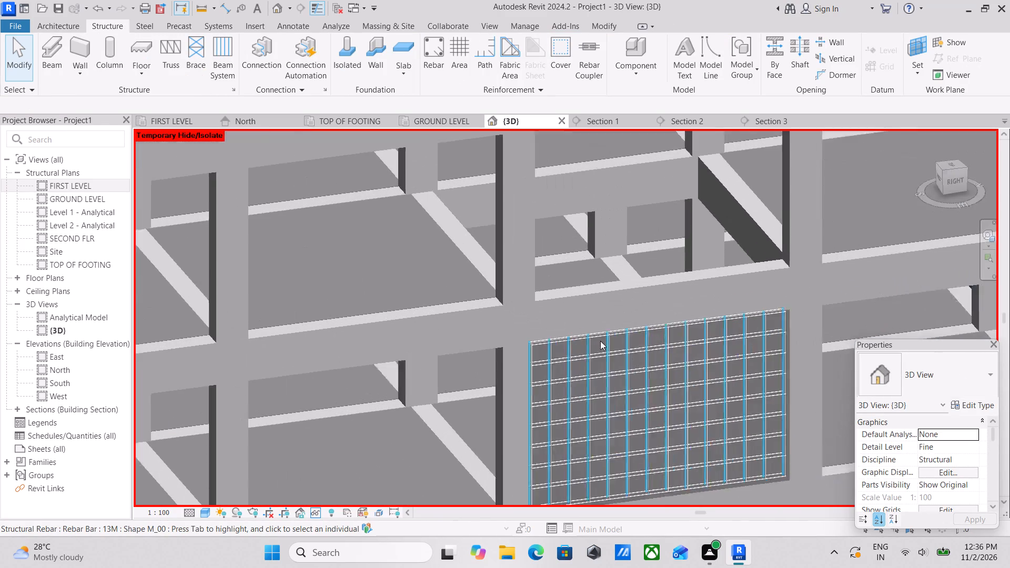
{"action": "scroll", "coordinate": [600, 341], "scroll_direction": "up", "scroll_amount": 2}
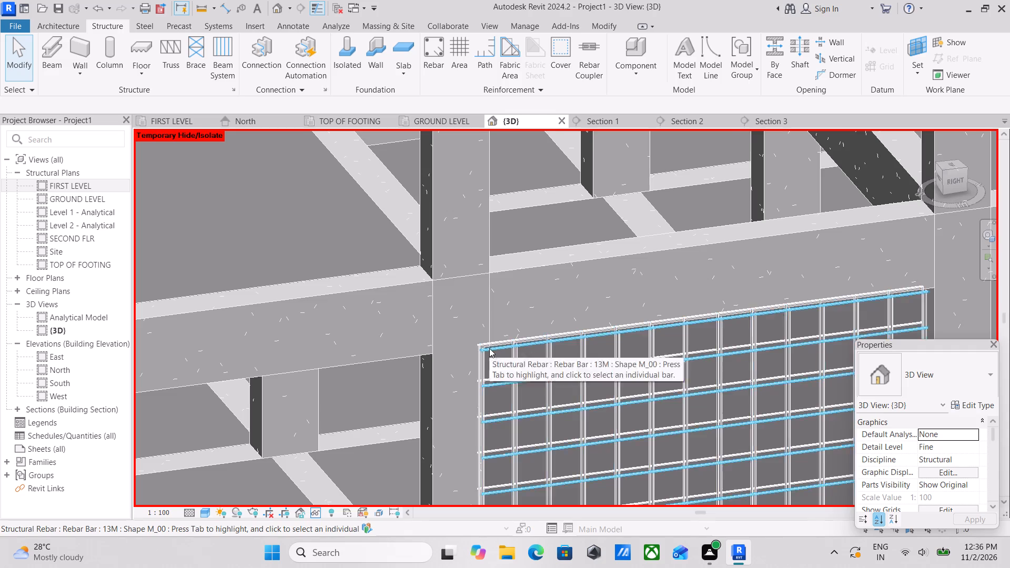
Copy the reinforced wall straight up one storey with the constraint off, from its base midpoint to the top of the FIRST LEVEL beam.
{"action": "scroll", "coordinate": [526, 337], "scroll_direction": "down", "scroll_amount": 3}
{"action": "middle_click_drag", "start_coordinate": [526, 337], "coordinate": [505, 263]}
{"action": "scroll", "coordinate": [712, 387], "scroll_direction": "up", "scroll_amount": 4}
{"action": "middle_click_drag", "start_coordinate": [730, 396], "coordinate": [632, 290]}
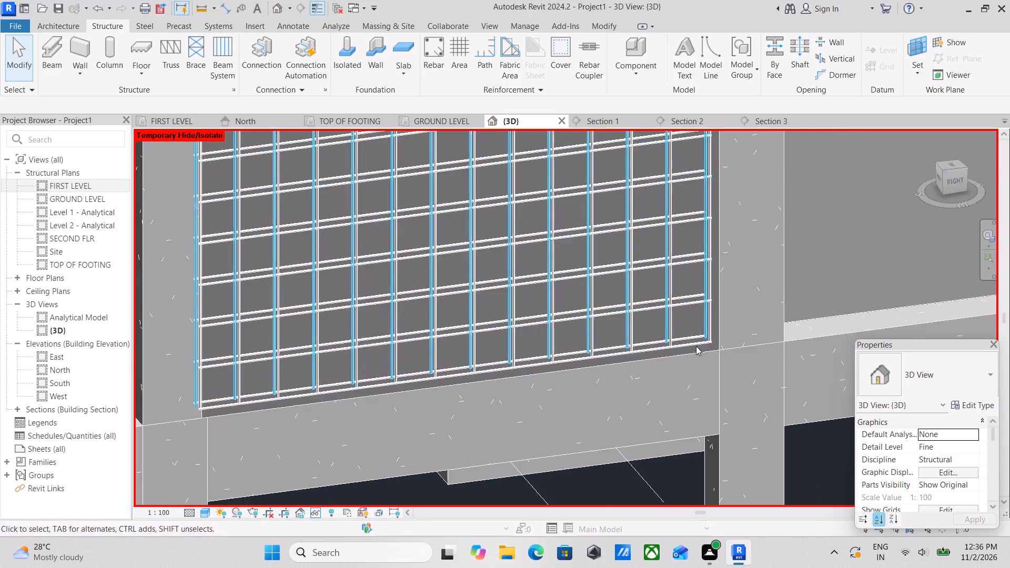
{"action": "scroll", "coordinate": [730, 372], "scroll_direction": "up", "scroll_amount": 12}
{"action": "left_click", "coordinate": [685, 330]}
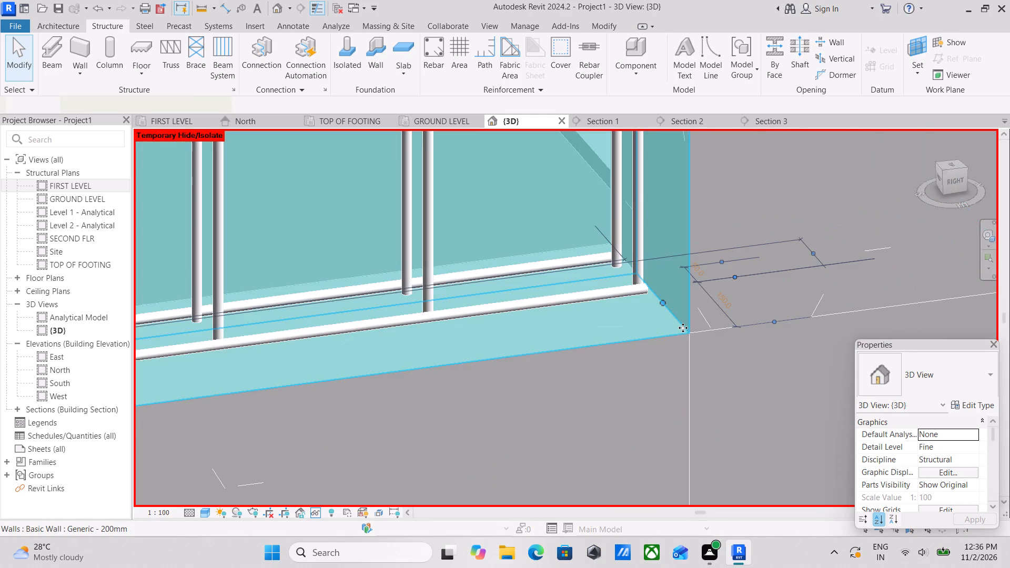
{"action": "scroll", "coordinate": [683, 328], "scroll_direction": "down", "scroll_amount": 10}
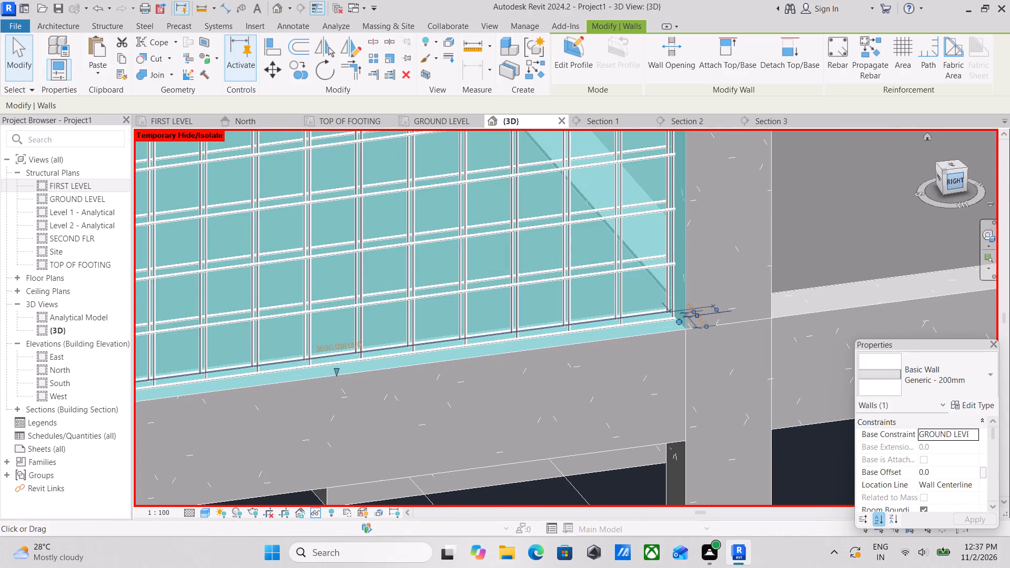
{"action": "left_click", "coordinate": [955, 181]}
{"action": "scroll", "coordinate": [594, 330], "scroll_direction": "down", "scroll_amount": 3}
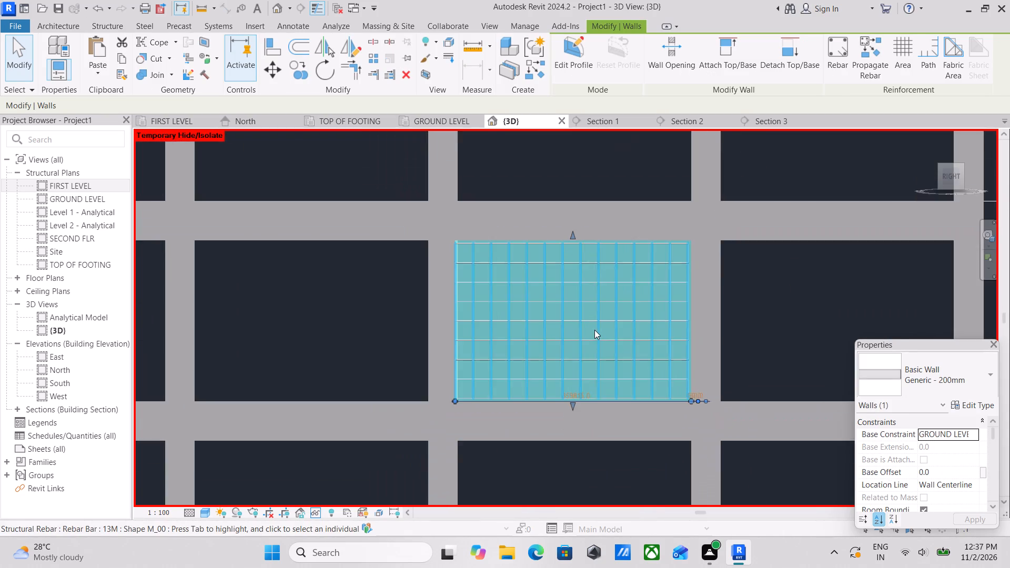
{"action": "scroll", "coordinate": [594, 330], "scroll_direction": "down", "scroll_amount": 1}
{"action": "middle_click_drag", "start_coordinate": [596, 331], "coordinate": [610, 399]}
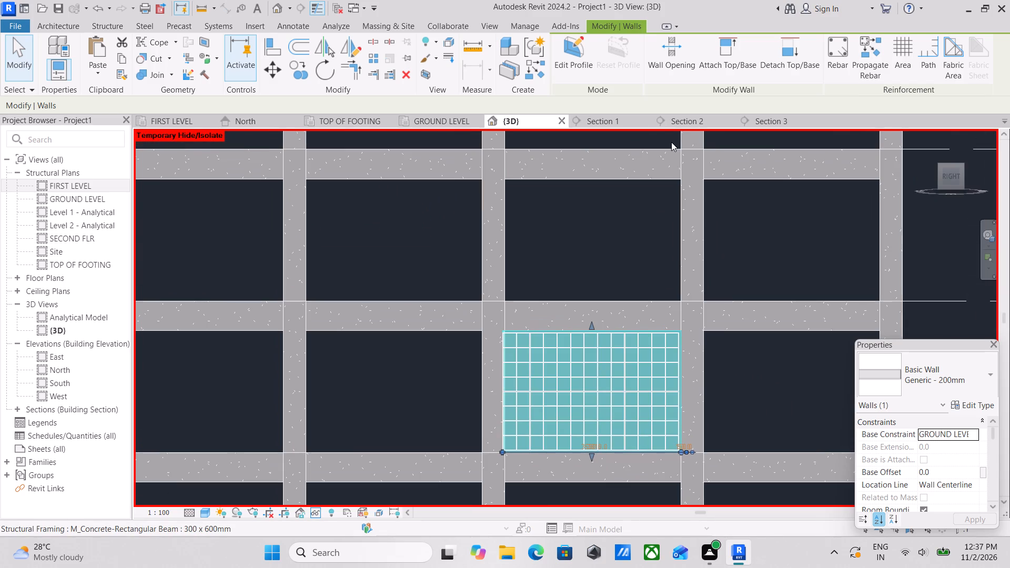
{"action": "type", "text": "CO"}
{"action": "scroll", "coordinate": [604, 400], "scroll_direction": "up", "scroll_amount": 2}
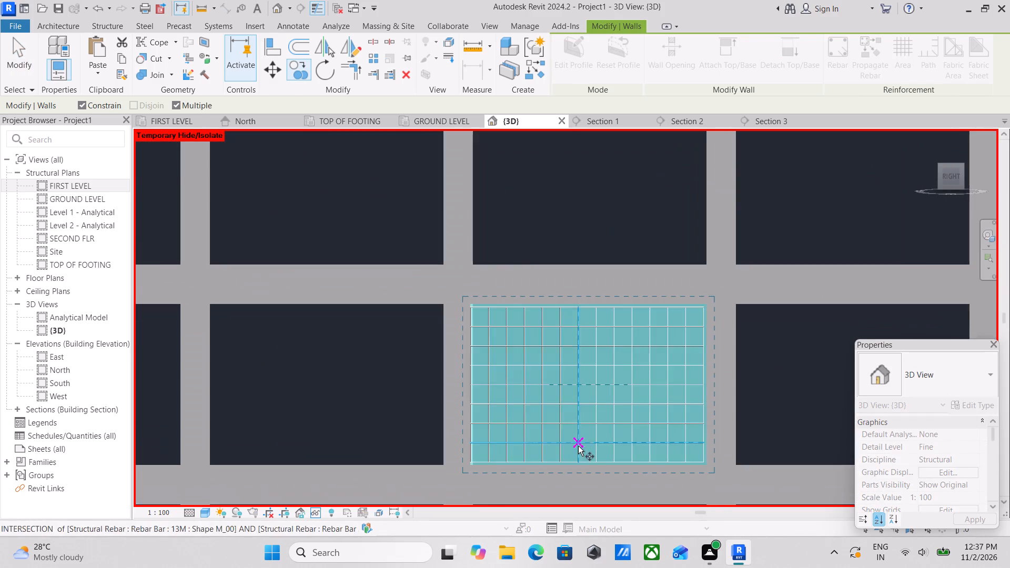
{"action": "scroll", "coordinate": [592, 477], "scroll_direction": "up", "scroll_amount": 3}
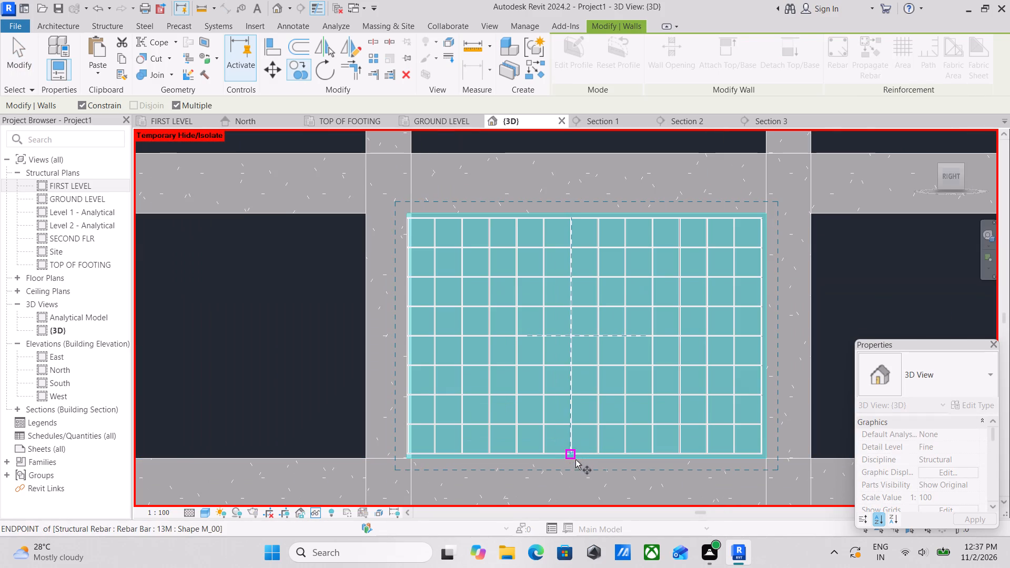
{"action": "scroll", "coordinate": [574, 461], "scroll_direction": "up", "scroll_amount": 3}
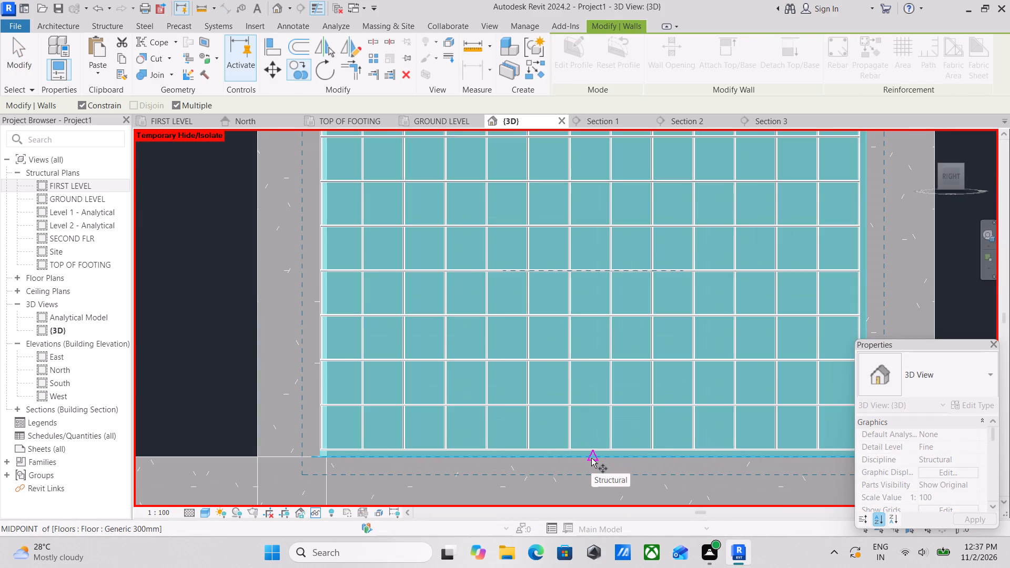
{"action": "left_click", "coordinate": [591, 458]}
{"action": "scroll", "coordinate": [603, 299], "scroll_direction": "down", "scroll_amount": 1}
{"action": "middle_click_drag", "start_coordinate": [605, 299], "coordinate": [598, 519]}
{"action": "scroll", "coordinate": [612, 229], "scroll_direction": "down", "scroll_amount": 3}
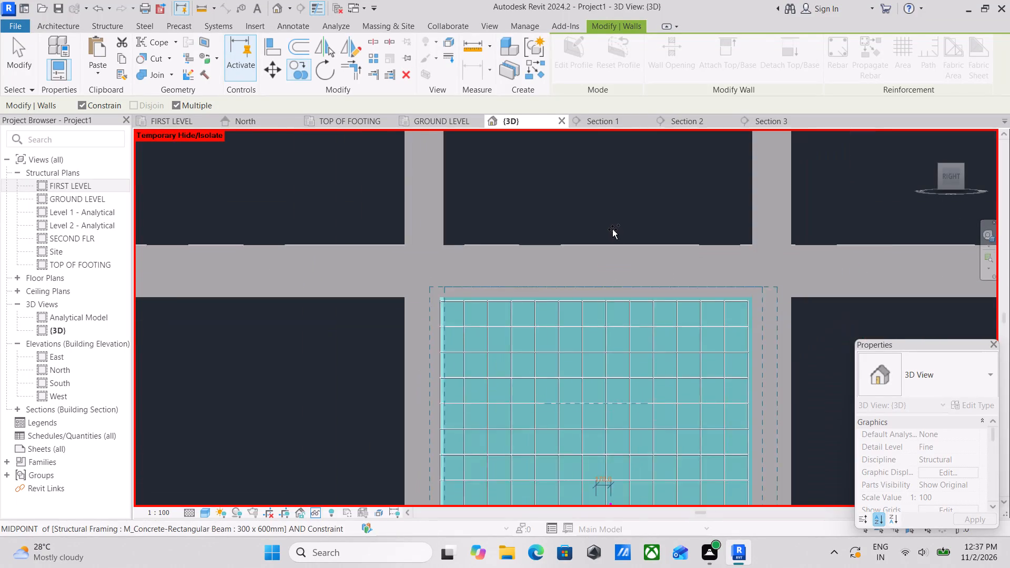
{"action": "middle_click_drag", "start_coordinate": [612, 232], "coordinate": [605, 301]}
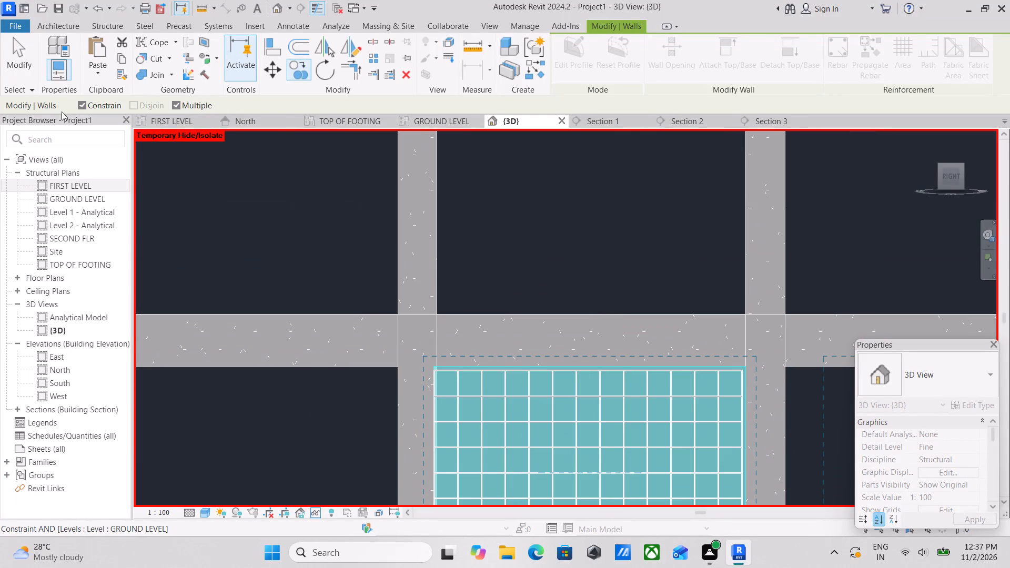
{"action": "left_click", "coordinate": [83, 100]}
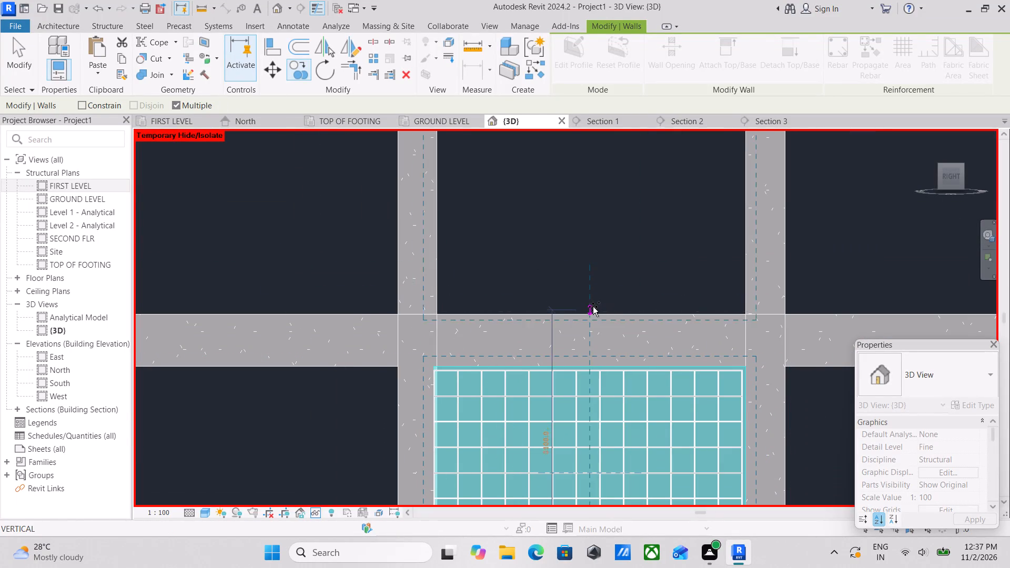
{"action": "scroll", "coordinate": [590, 308], "scroll_direction": "down", "scroll_amount": 3}
{"action": "left_click", "coordinate": [588, 310]}
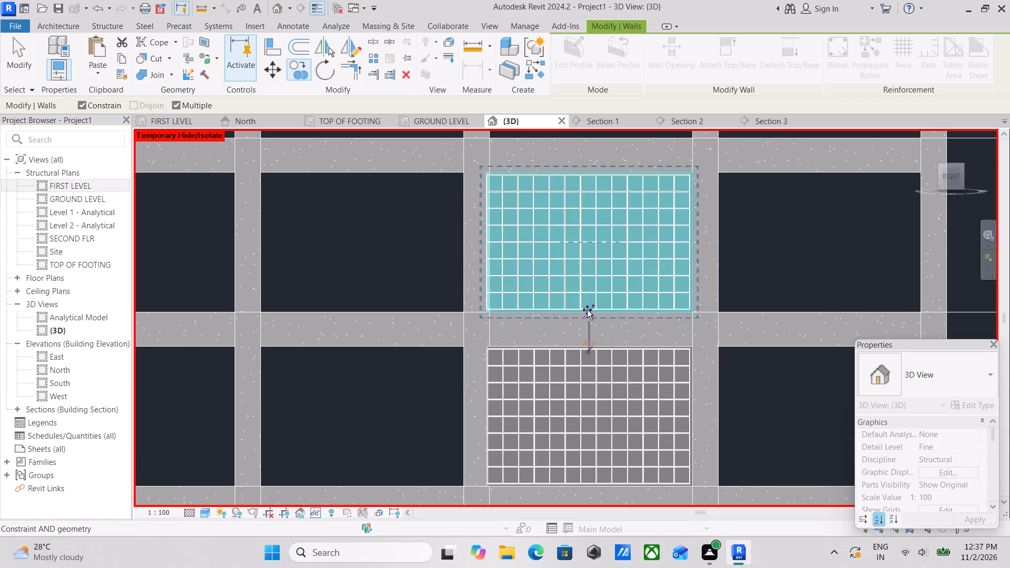
Try to place another copy of the wall on the SECOND FLR beam in the bay directly above, and end the Copy command.
{"action": "scroll", "coordinate": [578, 246], "scroll_direction": "down", "scroll_amount": 1}
{"action": "middle_click_drag", "start_coordinate": [578, 246], "coordinate": [590, 351]}
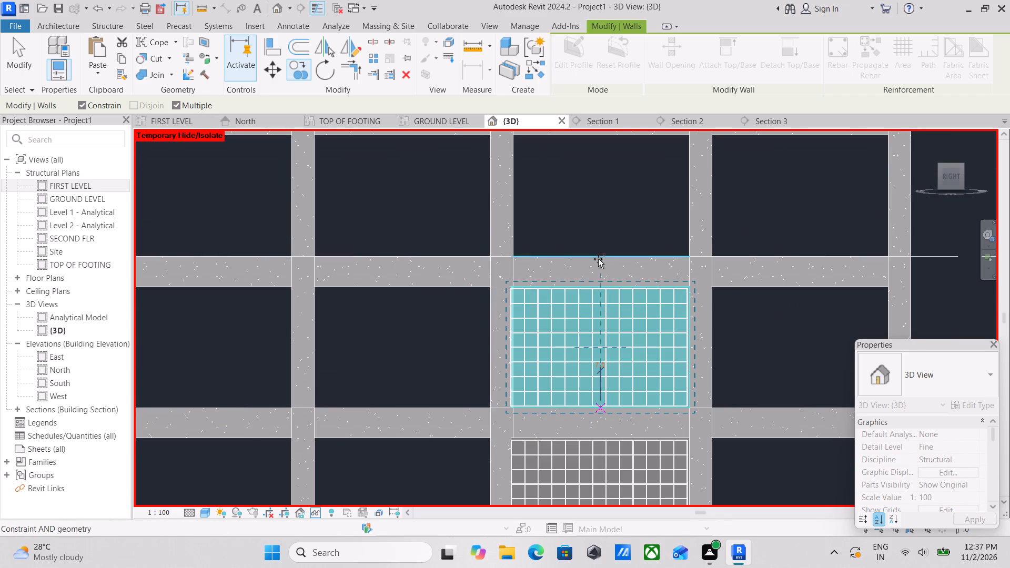
{"action": "scroll", "coordinate": [602, 253], "scroll_direction": "up", "scroll_amount": 4}
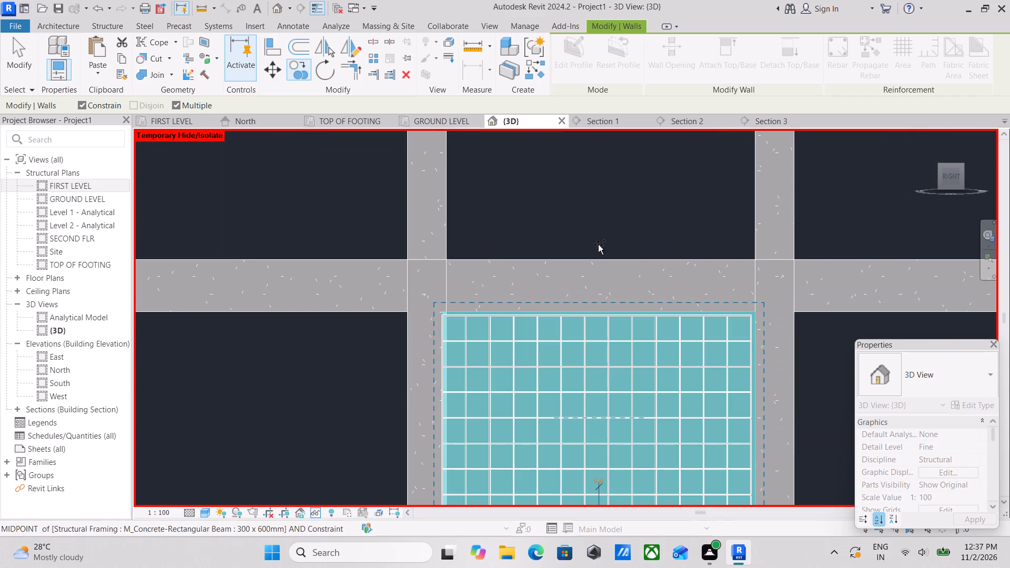
{"action": "left_click", "coordinate": [603, 257]}
{"action": "scroll", "coordinate": [603, 257], "scroll_direction": "down", "scroll_amount": 6}
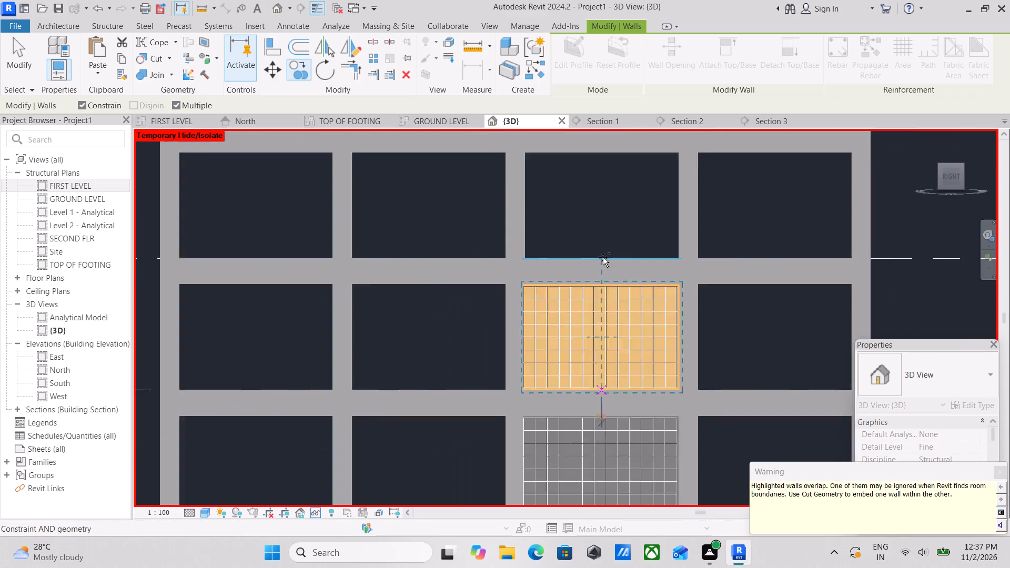
{"action": "scroll", "coordinate": [603, 257], "scroll_direction": "down", "scroll_amount": 4}
{"action": "key", "text": "Escape"}
{"action": "key", "text": "Escape"}
{"action": "key", "text": "Escape"}
{"action": "scroll", "coordinate": [617, 295], "scroll_direction": "up", "scroll_amount": 4}
{"action": "scroll", "coordinate": [617, 295], "scroll_direction": "down", "scroll_amount": 3}
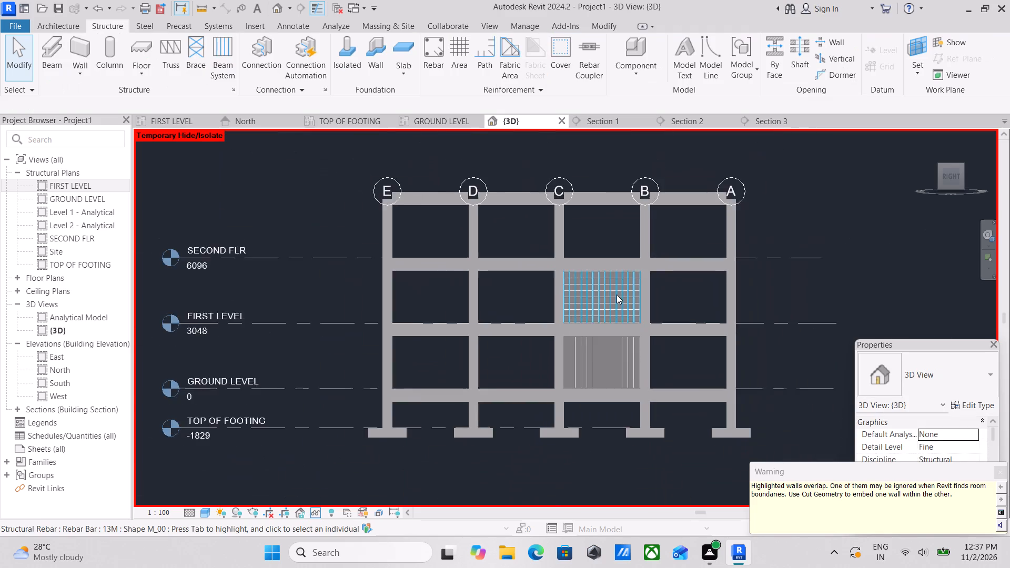
Examine the stacked reinforced walls in 3D, checking the GROUND LEVEL wall's lower corner against the grid B column.
{"action": "scroll", "coordinate": [617, 295], "scroll_direction": "down", "scroll_amount": 4}
{"action": "middle_click_drag", "start_coordinate": [595, 299], "coordinate": [715, 407], "text": "shift"}
{"action": "scroll", "coordinate": [628, 301], "scroll_direction": "up", "scroll_amount": 7}
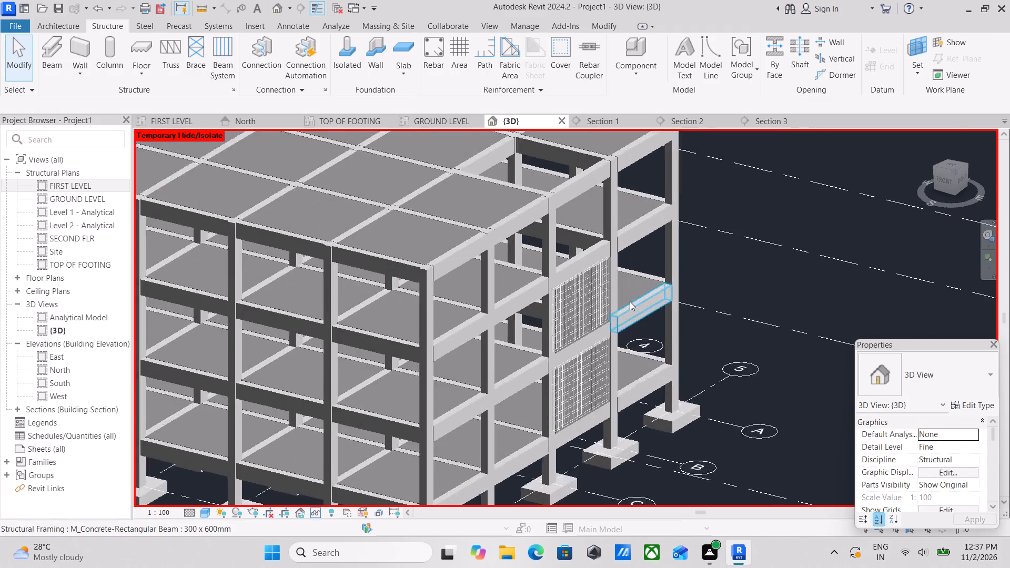
{"action": "key", "text": "Escape"}
{"action": "scroll", "coordinate": [630, 301], "scroll_direction": "up", "scroll_amount": 6}
{"action": "key", "text": "Escape"}
{"action": "scroll", "coordinate": [595, 187], "scroll_direction": "up", "scroll_amount": 3}
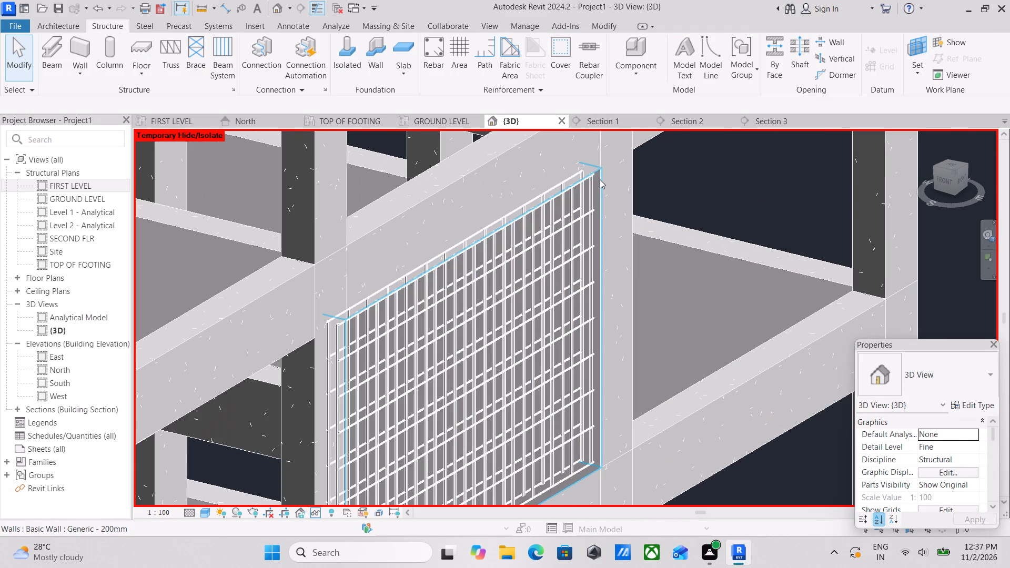
{"action": "scroll", "coordinate": [601, 180], "scroll_direction": "down", "scroll_amount": 4}
{"action": "middle_click_drag", "start_coordinate": [602, 181], "coordinate": [513, 40]}
{"action": "scroll", "coordinate": [491, 403], "scroll_direction": "up", "scroll_amount": 3}
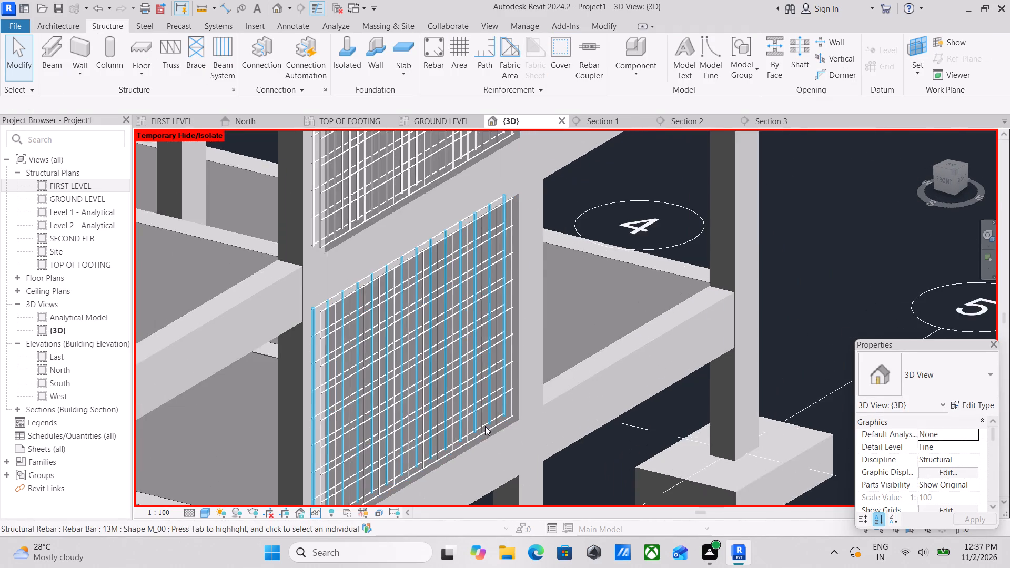
{"action": "middle_click_drag", "start_coordinate": [484, 425], "coordinate": [459, 324]}
{"action": "scroll", "coordinate": [492, 338], "scroll_direction": "up", "scroll_amount": 7}
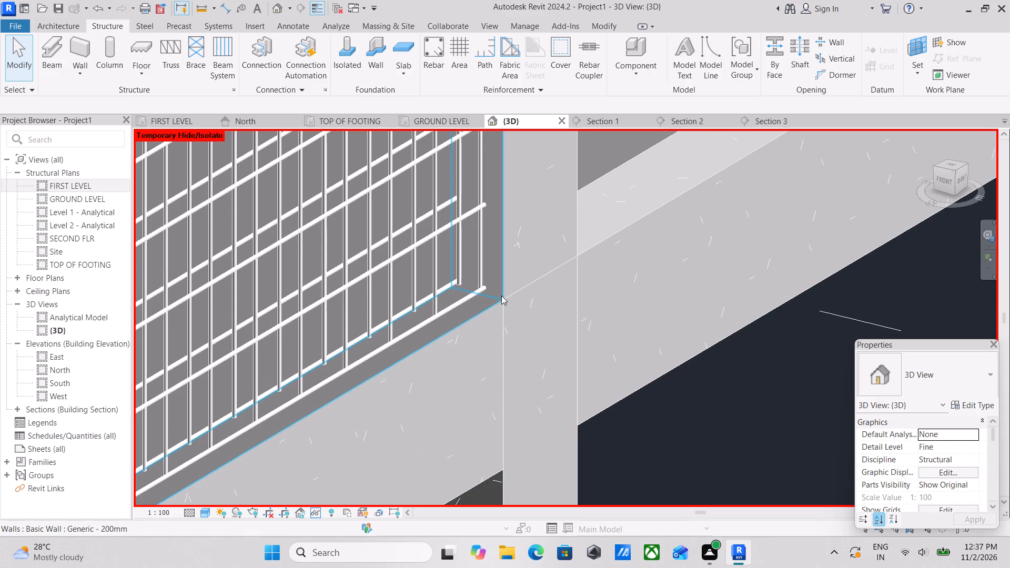
{"action": "left_click", "coordinate": [501, 296]}
{"action": "scroll", "coordinate": [501, 296], "scroll_direction": "down", "scroll_amount": 4}
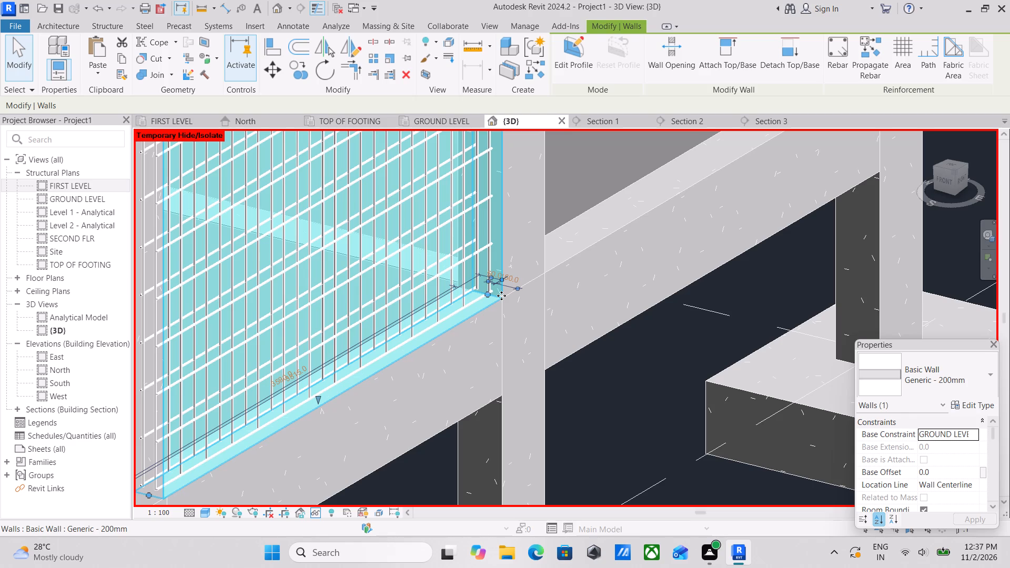
{"action": "scroll", "coordinate": [510, 279], "scroll_direction": "down", "scroll_amount": 3}
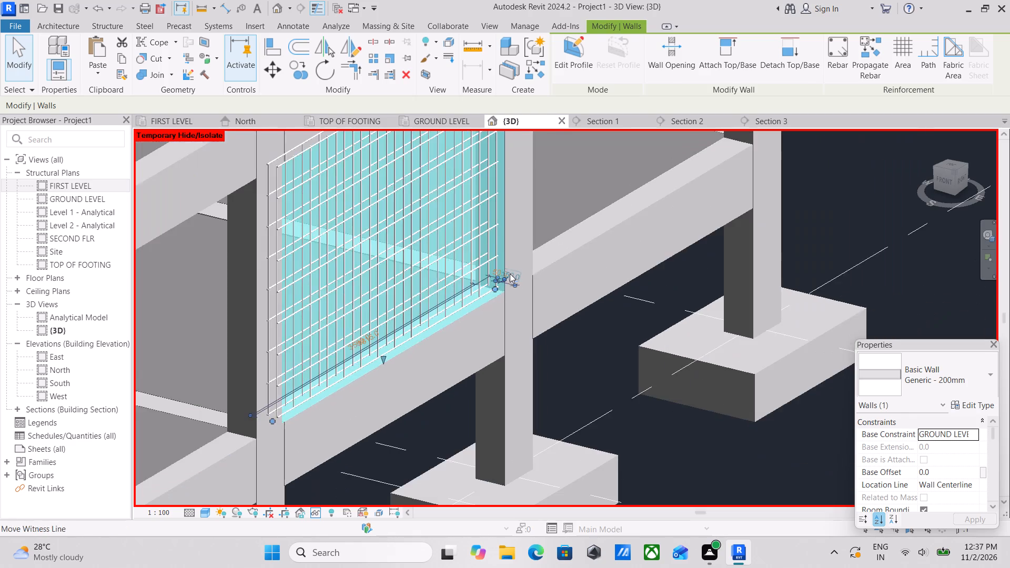
{"action": "key", "text": "Escape"}
Inspect the FIRST LEVEL wall's lower corners and rebar ends at the grid B and grid C columns.
{"action": "scroll", "coordinate": [519, 253], "scroll_direction": "down", "scroll_amount": 10}
{"action": "scroll", "coordinate": [560, 235], "scroll_direction": "down", "scroll_amount": 2}
{"action": "middle_click_drag", "start_coordinate": [556, 231], "coordinate": [444, 189], "text": "shift"}
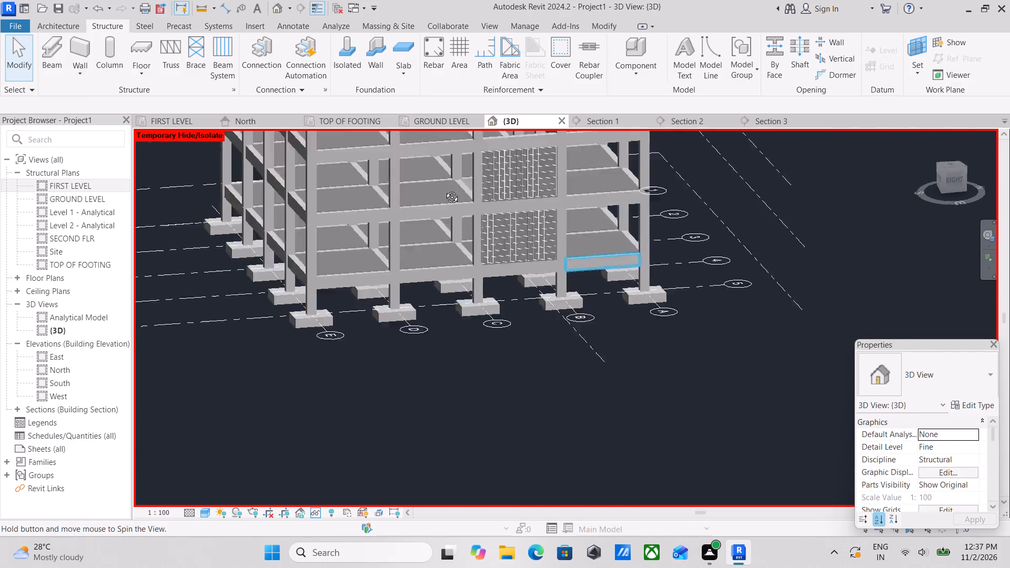
{"action": "middle_click_drag", "start_coordinate": [444, 189], "coordinate": [471, 196], "text": "shift"}
{"action": "scroll", "coordinate": [428, 176], "scroll_direction": "down", "scroll_amount": 1, "text": "shift"}
{"action": "scroll", "coordinate": [429, 154], "scroll_direction": "up", "scroll_amount": 1, "text": "shift"}
{"action": "scroll", "coordinate": [520, 193], "scroll_direction": "up", "scroll_amount": 2}
{"action": "middle_click_drag", "start_coordinate": [526, 190], "coordinate": [579, 255], "text": "shift"}
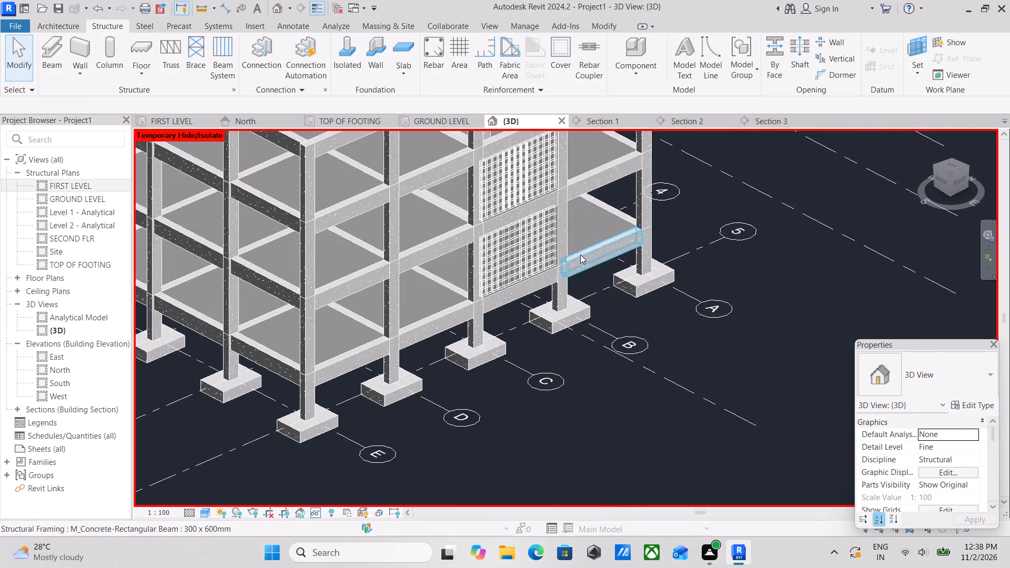
{"action": "scroll", "coordinate": [577, 190], "scroll_direction": "up", "scroll_amount": 8}
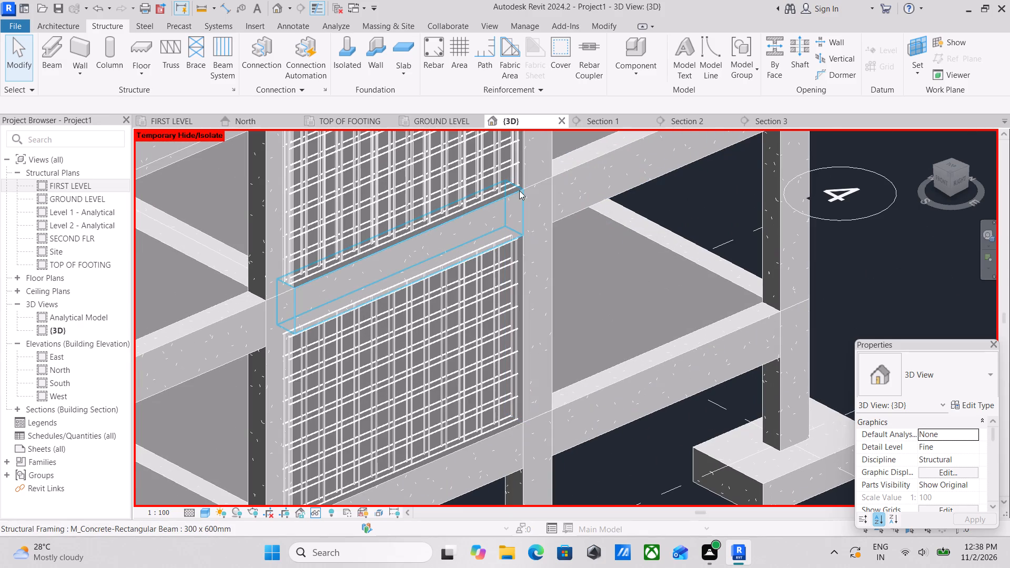
{"action": "scroll", "coordinate": [518, 187], "scroll_direction": "up", "scroll_amount": 13}
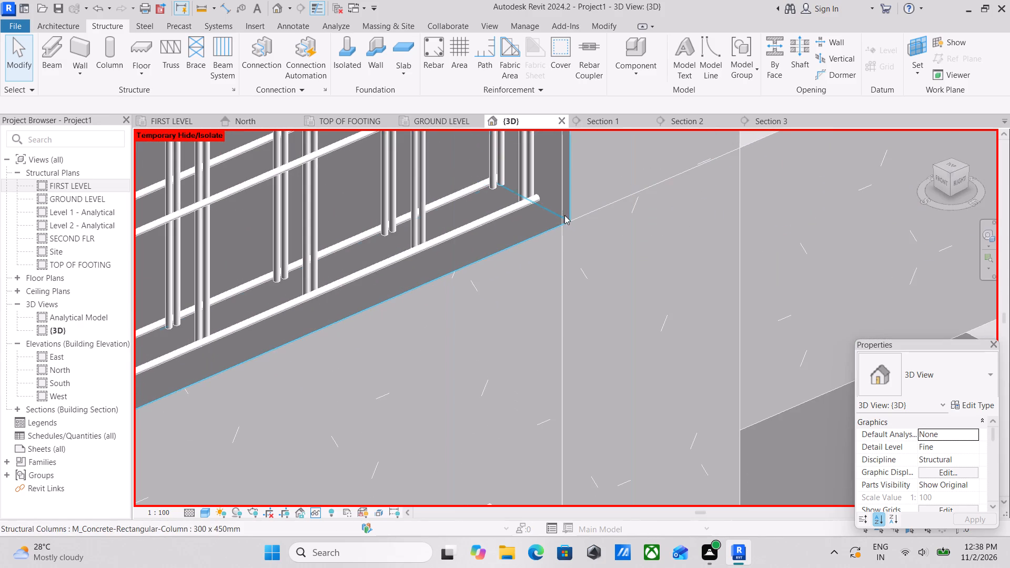
{"action": "left_click", "coordinate": [563, 216]}
{"action": "scroll", "coordinate": [563, 215], "scroll_direction": "down", "scroll_amount": 5}
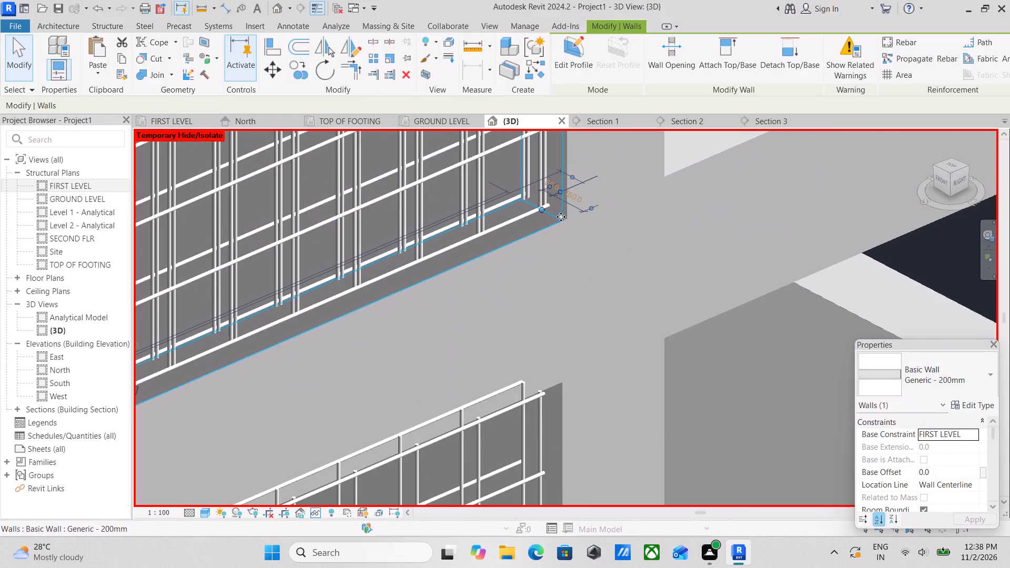
{"action": "scroll", "coordinate": [555, 224], "scroll_direction": "down", "scroll_amount": 6}
{"action": "scroll", "coordinate": [58, 388], "scroll_direction": "up", "scroll_amount": 4}
{"action": "key", "text": "Escape"}
{"action": "scroll", "coordinate": [160, 382], "scroll_direction": "up", "scroll_amount": 10}
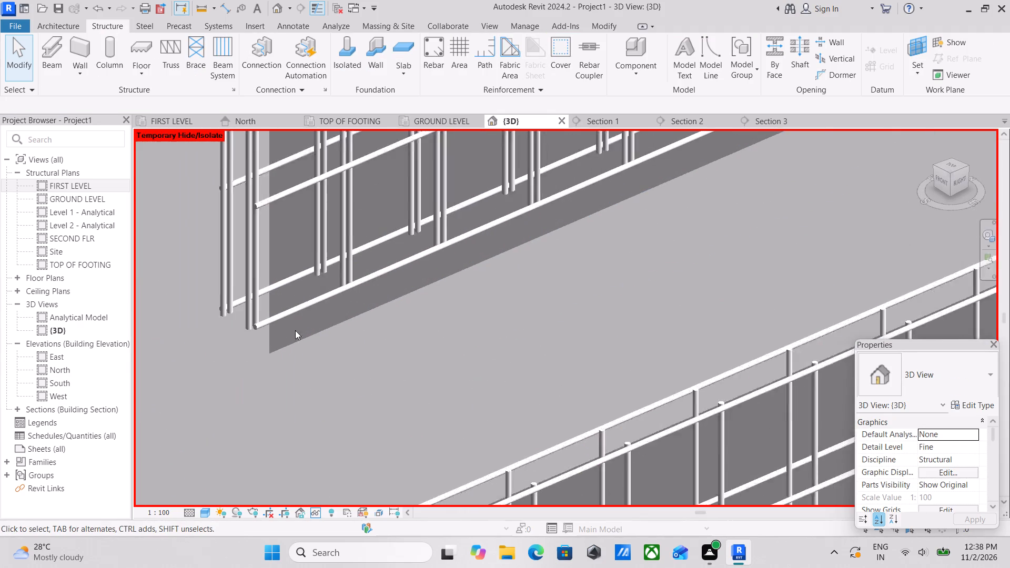
{"action": "scroll", "coordinate": [295, 330], "scroll_direction": "up", "scroll_amount": 1}
{"action": "left_click", "coordinate": [266, 353]}
{"action": "scroll", "coordinate": [332, 318], "scroll_direction": "down", "scroll_amount": 6}
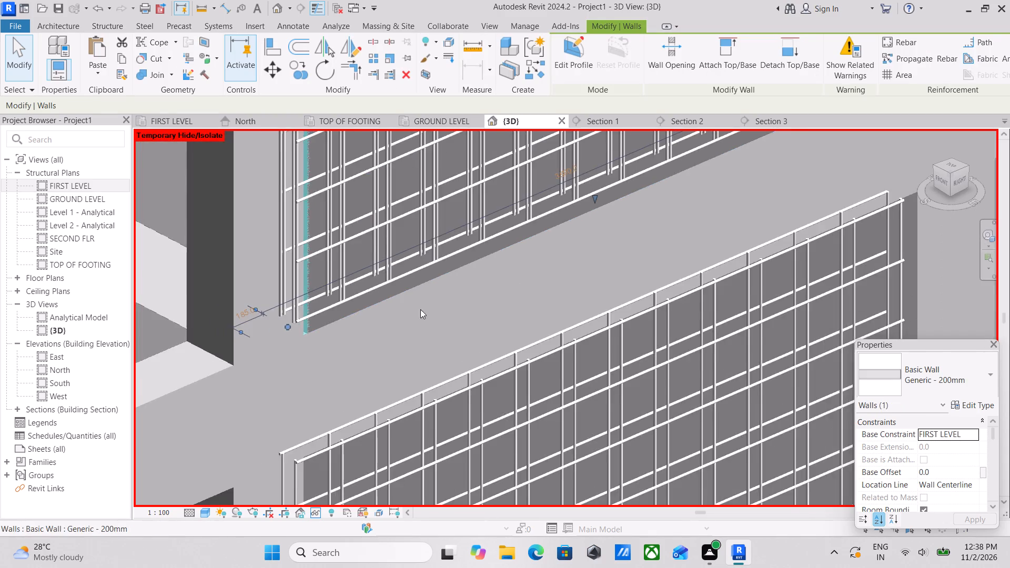
{"action": "scroll", "coordinate": [420, 309], "scroll_direction": "down", "scroll_amount": 9}
{"action": "middle_click_drag", "start_coordinate": [416, 300], "coordinate": [256, 316]}
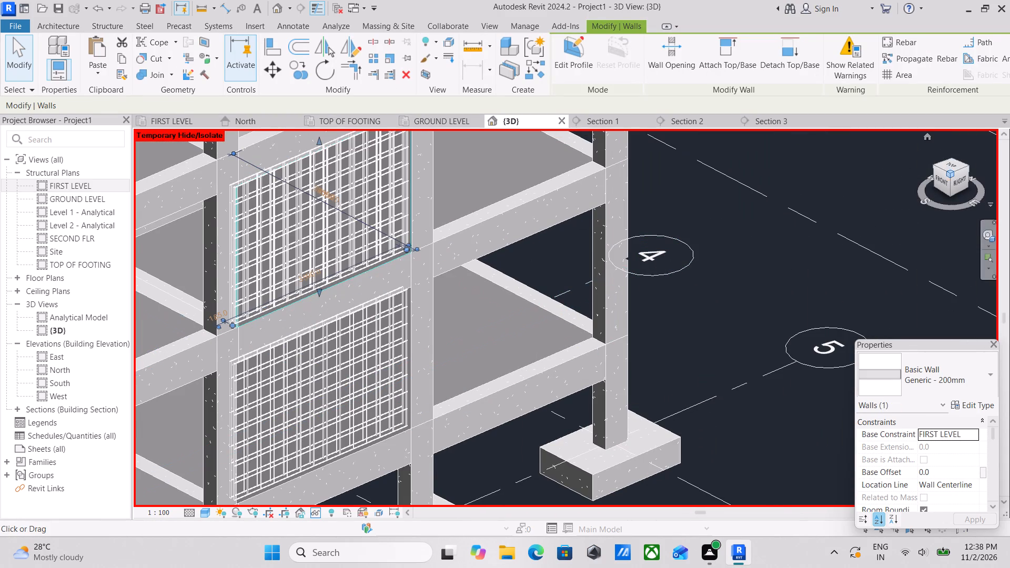
In the right-side 3D view, shift a vertical rebar set in the FIRST LEVEL wall inward from the grid C column.
{"action": "left_click", "coordinate": [955, 177]}
{"action": "scroll", "coordinate": [381, 378], "scroll_direction": "down", "scroll_amount": 4}
{"action": "middle_click_drag", "start_coordinate": [386, 378], "coordinate": [396, 340]}
{"action": "scroll", "coordinate": [388, 368], "scroll_direction": "down", "scroll_amount": 1}
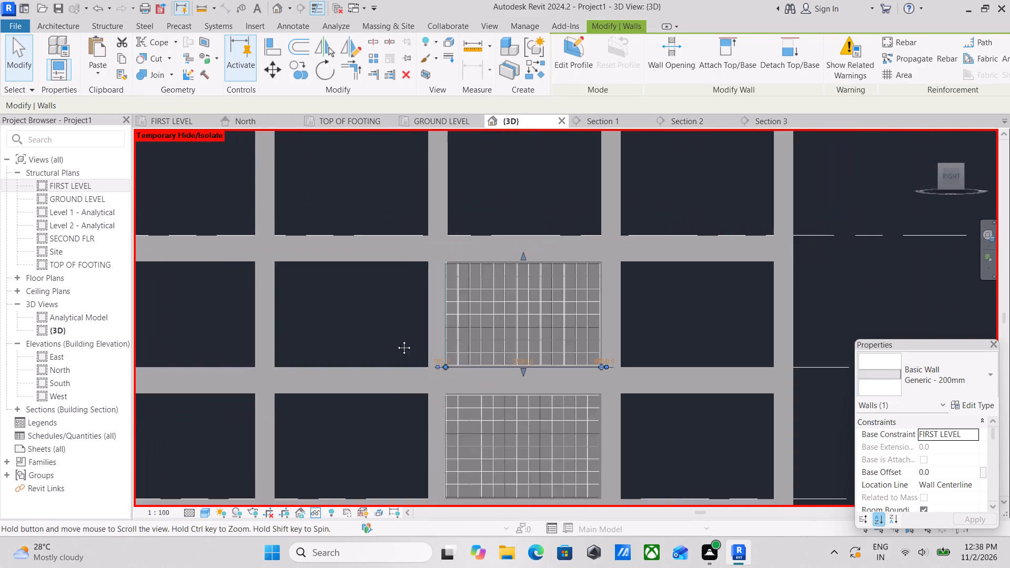
{"action": "middle_click_drag", "start_coordinate": [396, 340], "coordinate": [428, 318]}
{"action": "scroll", "coordinate": [440, 316], "scroll_direction": "up", "scroll_amount": 1}
{"action": "scroll", "coordinate": [538, 321], "scroll_direction": "up", "scroll_amount": 7}
{"action": "key", "text": "Escape"}
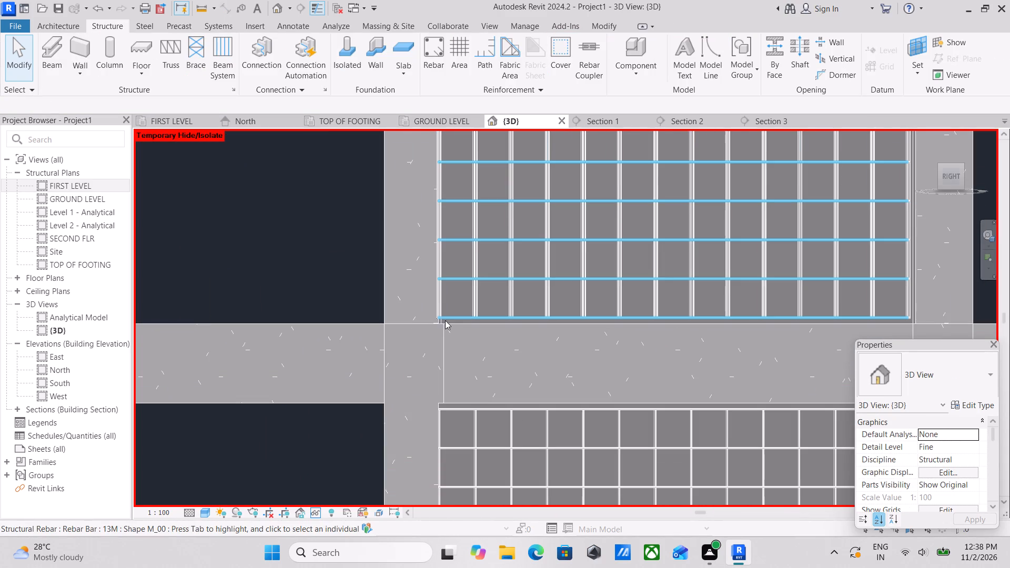
{"action": "scroll", "coordinate": [446, 307], "scroll_direction": "up", "scroll_amount": 2}
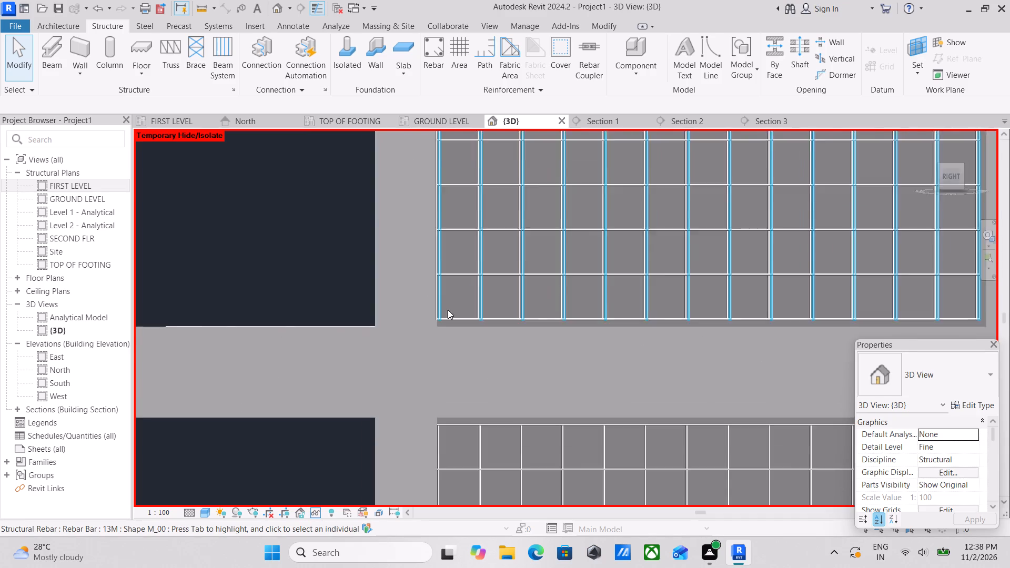
{"action": "scroll", "coordinate": [448, 310], "scroll_direction": "up", "scroll_amount": 6}
{"action": "left_click", "coordinate": [412, 305]}
{"action": "scroll", "coordinate": [421, 304], "scroll_direction": "down", "scroll_amount": 1}
{"action": "middle_click_drag", "start_coordinate": [422, 308], "coordinate": [416, 404]}
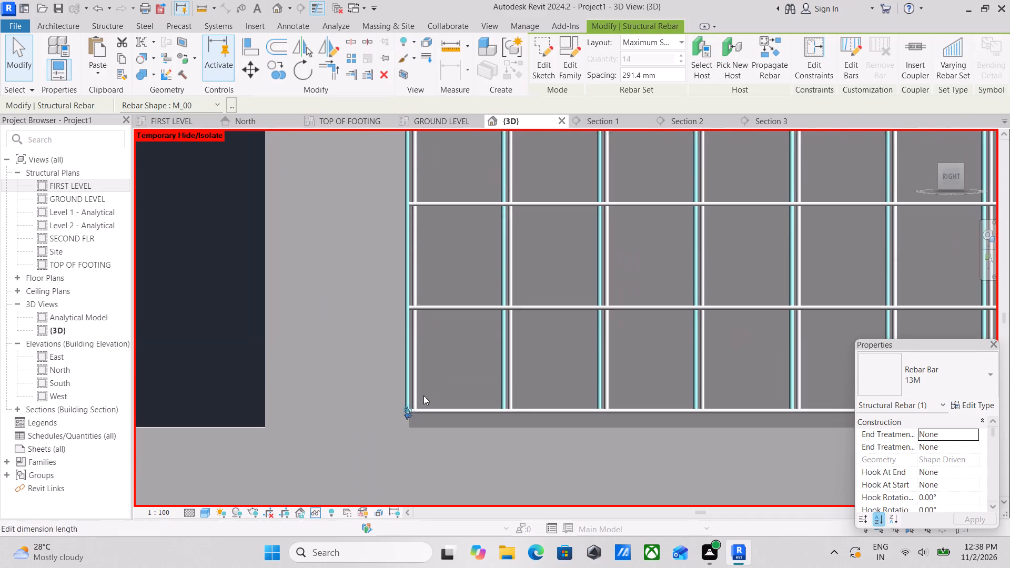
{"action": "scroll", "coordinate": [453, 336], "scroll_direction": "down", "scroll_amount": 5}
{"action": "scroll", "coordinate": [419, 151], "scroll_direction": "up", "scroll_amount": 6}
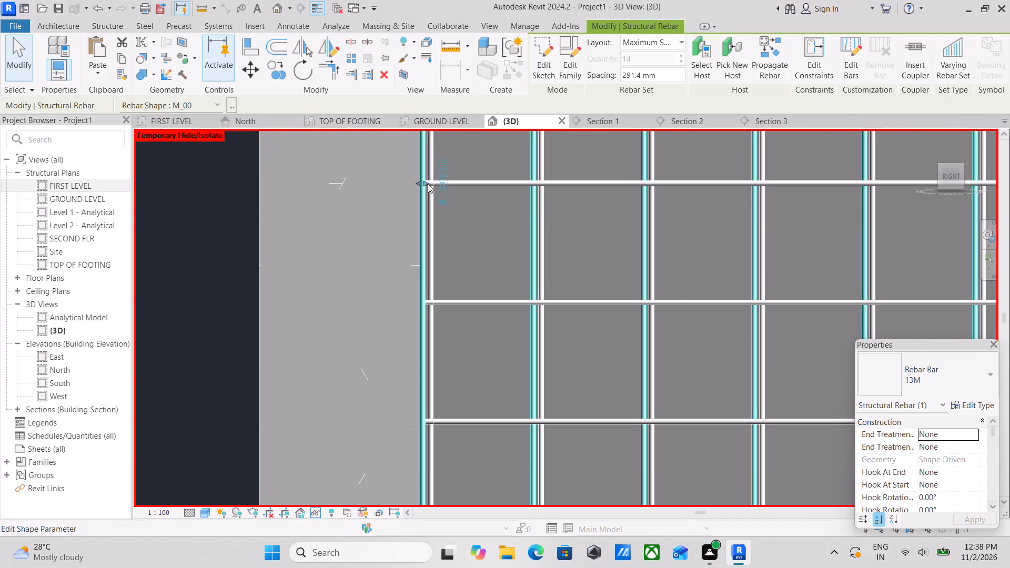
{"action": "left_click_drag", "start_coordinate": [425, 182], "coordinate": [447, 184]}
{"action": "scroll", "coordinate": [421, 188], "scroll_direction": "up", "scroll_amount": 2}
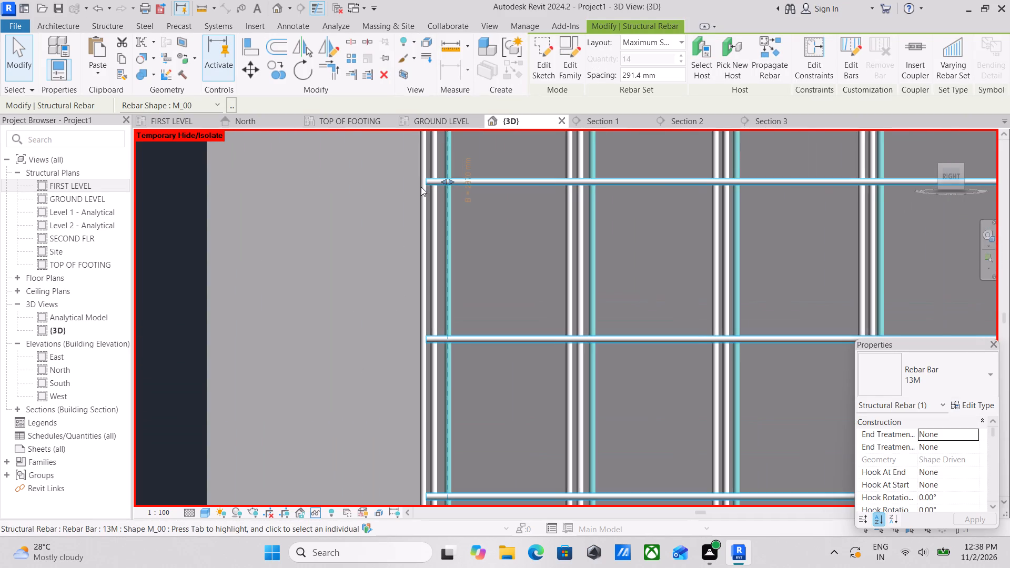
Shift the next vertical rebar set at the FIRST LEVEL wall's grid C end slightly inward from the column face.
{"action": "left_click", "coordinate": [421, 186]}
{"action": "key", "text": "Escape"}
{"action": "scroll", "coordinate": [421, 235], "scroll_direction": "up", "scroll_amount": 3}
{"action": "left_click", "coordinate": [422, 237]}
{"action": "scroll", "coordinate": [429, 231], "scroll_direction": "down", "scroll_amount": 3}
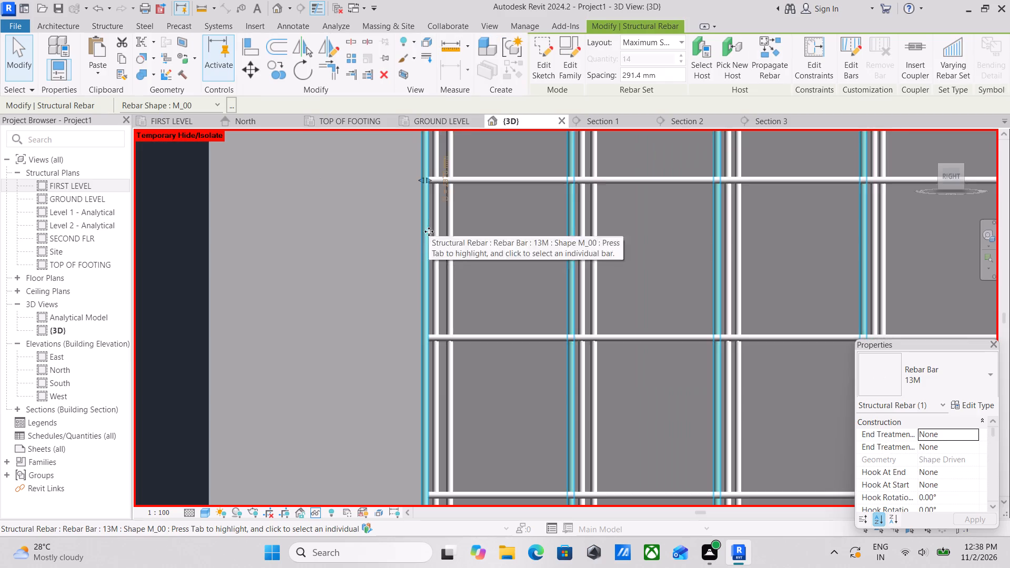
{"action": "middle_click_drag", "start_coordinate": [429, 231], "coordinate": [434, 296]}
{"action": "left_click_drag", "start_coordinate": [433, 245], "coordinate": [445, 245]}
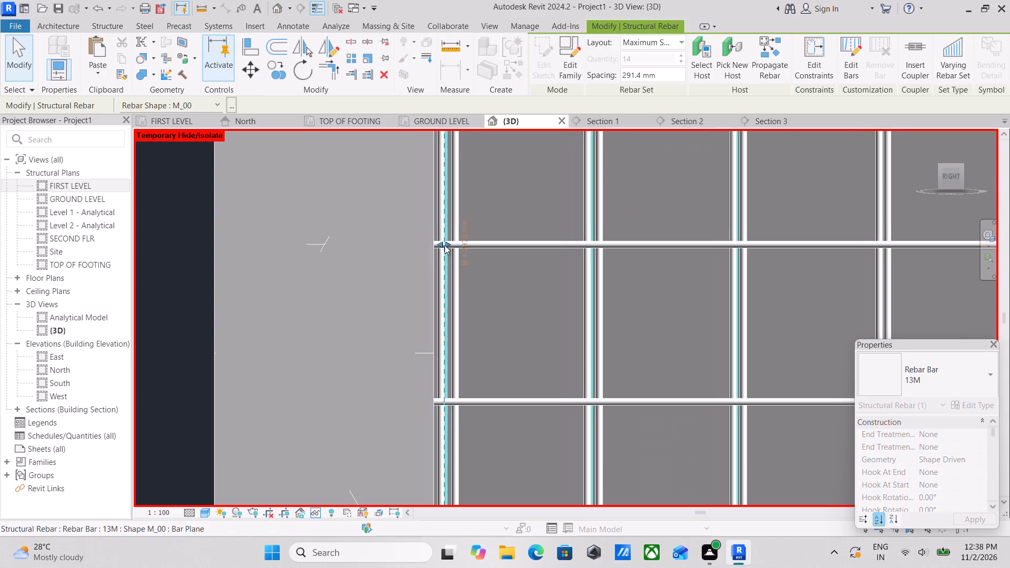
{"action": "scroll", "coordinate": [430, 250], "scroll_direction": "up", "scroll_amount": 6}
{"action": "key", "text": "Escape"}
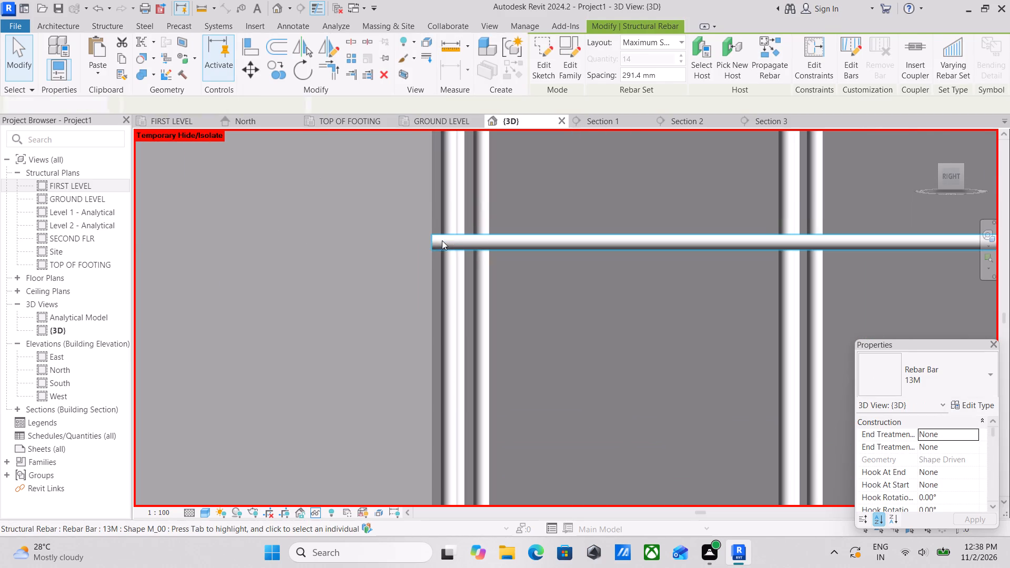
{"action": "left_click", "coordinate": [429, 242]}
{"action": "scroll", "coordinate": [440, 242], "scroll_direction": "up", "scroll_amount": 3}
{"action": "scroll", "coordinate": [463, 242], "scroll_direction": "down", "scroll_amount": 10}
{"action": "key", "text": "Escape"}
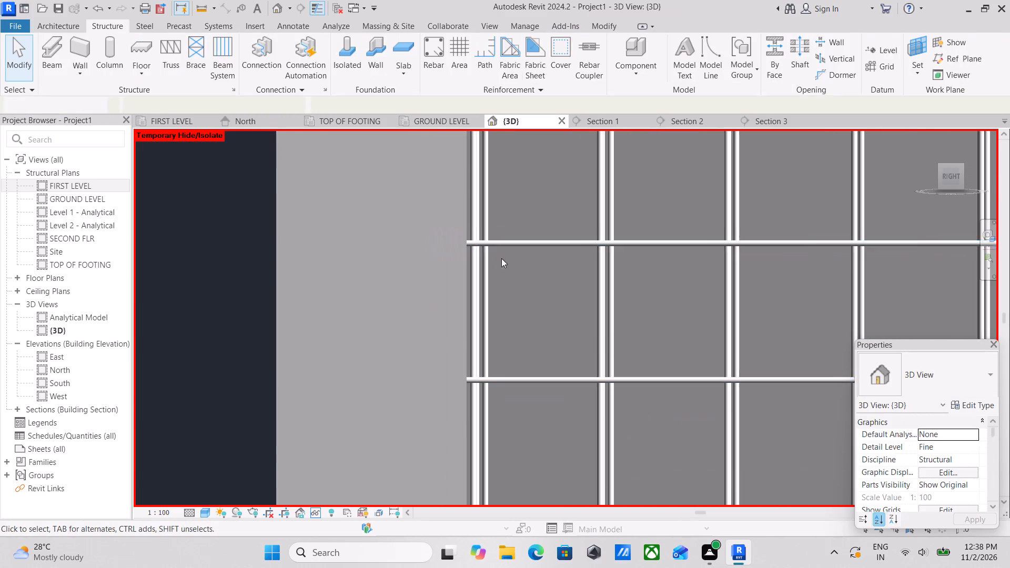
Examine the two stacked reinforced walls in side and angled 3D views against the surrounding frame.
{"action": "scroll", "coordinate": [511, 261], "scroll_direction": "down", "scroll_amount": 18}
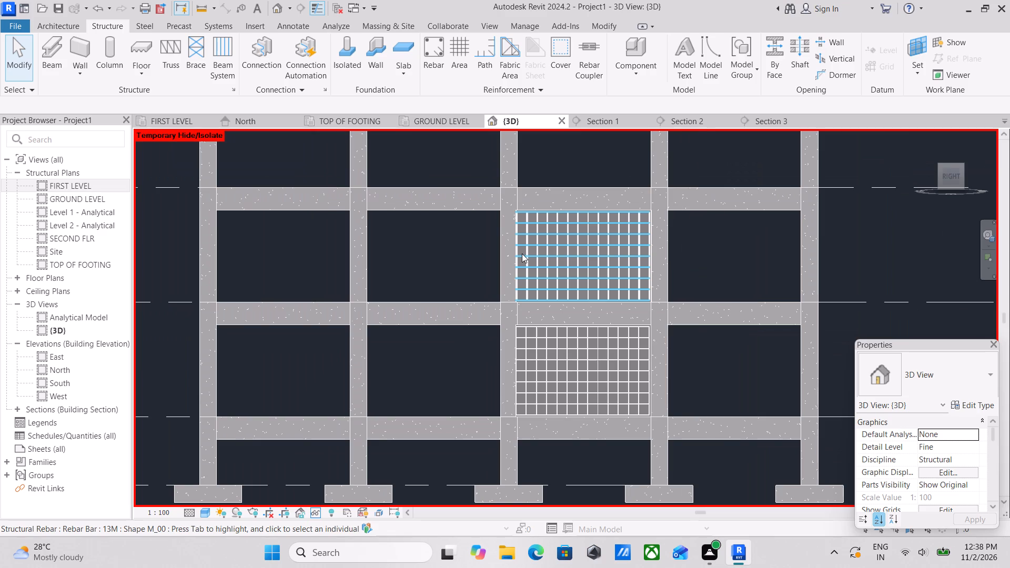
{"action": "scroll", "coordinate": [615, 222], "scroll_direction": "down", "scroll_amount": 5}
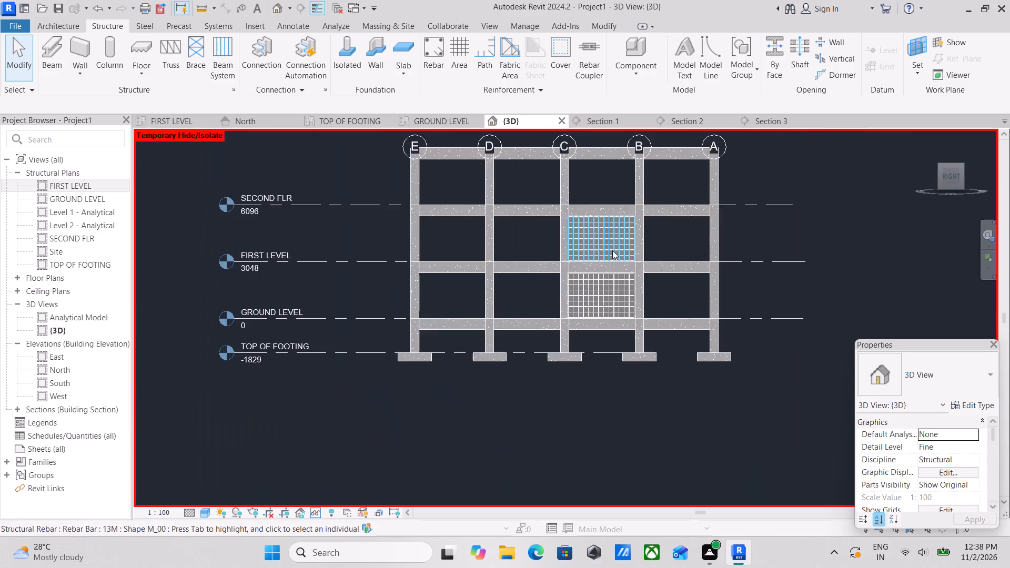
{"action": "key", "text": "Escape"}
{"action": "scroll", "coordinate": [607, 256], "scroll_direction": "up", "scroll_amount": 4}
{"action": "scroll", "coordinate": [607, 256], "scroll_direction": "down", "scroll_amount": 3}
{"action": "middle_click_drag", "start_coordinate": [603, 254], "coordinate": [489, 195]}
{"action": "scroll", "coordinate": [498, 199], "scroll_direction": "up", "scroll_amount": 1, "text": "shift"}
{"action": "middle_click_drag", "start_coordinate": [498, 199], "coordinate": [610, 323], "text": "shift"}
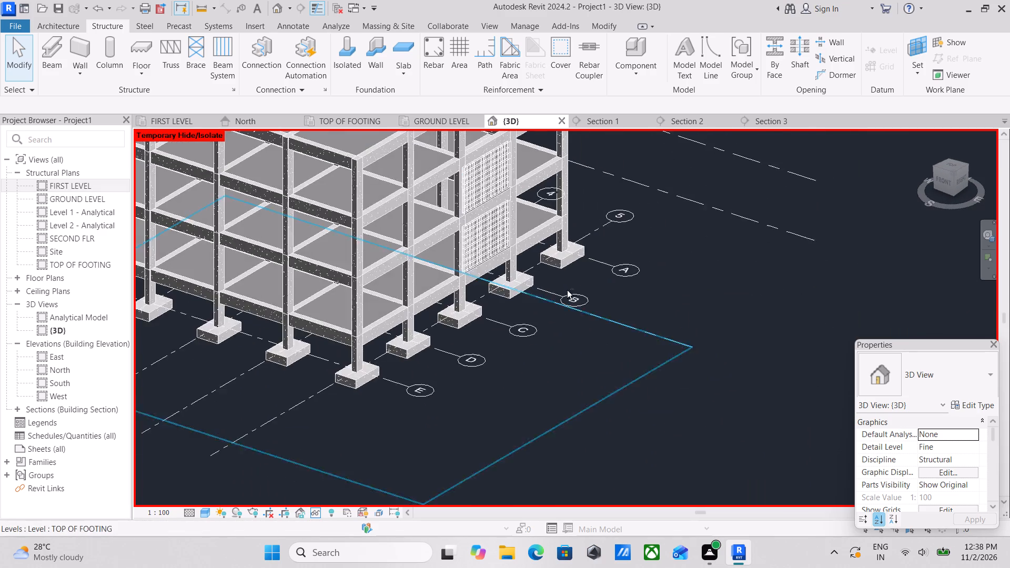
{"action": "scroll", "coordinate": [514, 224], "scroll_direction": "up", "scroll_amount": 3}
{"action": "scroll", "coordinate": [466, 175], "scroll_direction": "up", "scroll_amount": 3}
{"action": "scroll", "coordinate": [466, 175], "scroll_direction": "down", "scroll_amount": 9}
{"action": "middle_click_drag", "start_coordinate": [468, 196], "coordinate": [425, 309]}
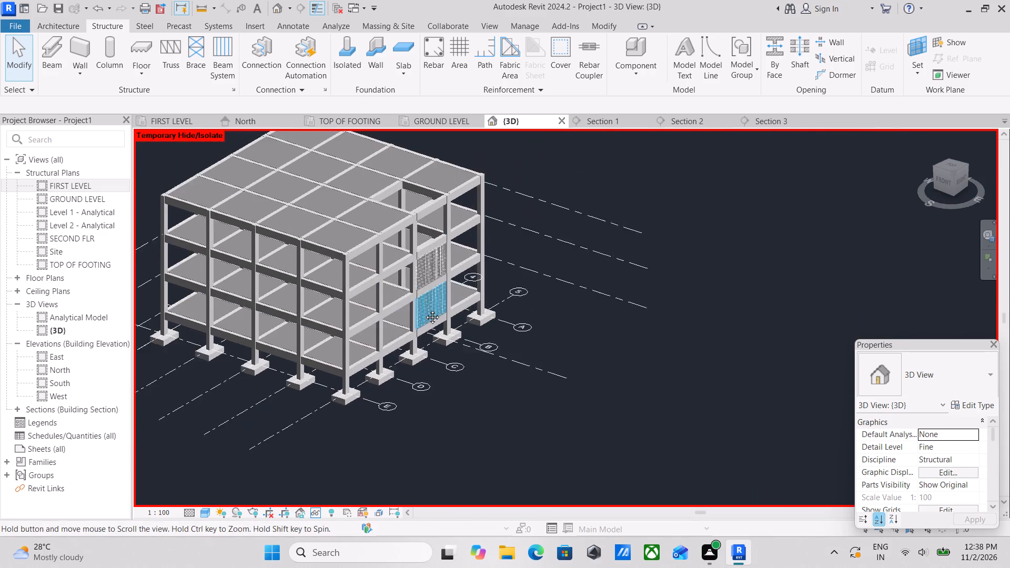
{"action": "middle_click_drag", "start_coordinate": [425, 309], "coordinate": [423, 312]}
{"action": "scroll", "coordinate": [423, 312], "scroll_direction": "up", "scroll_amount": 9}
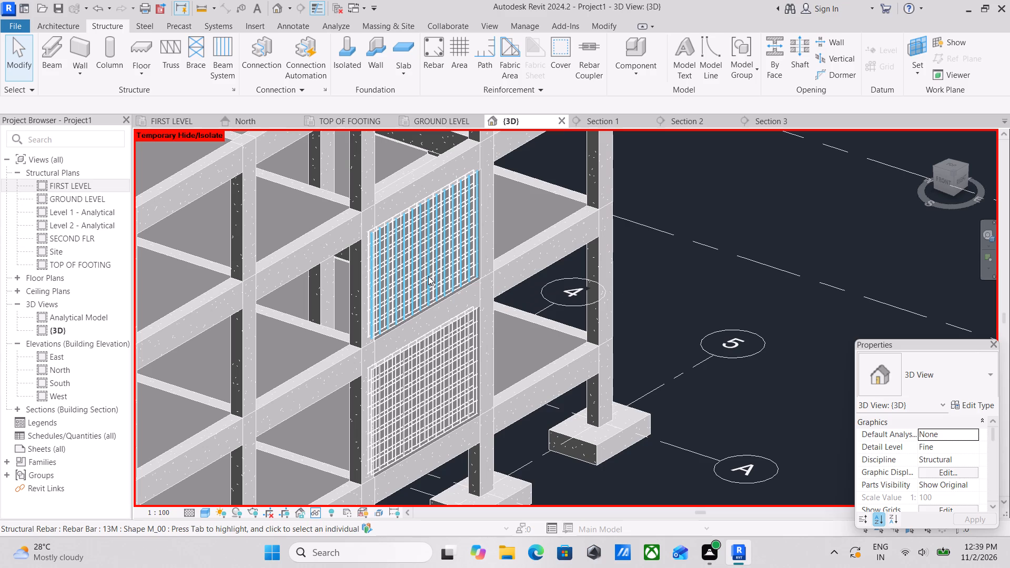
Inspect the FIRST LEVEL wall's lower corner and rebar ends at the grid B column.
{"action": "scroll", "coordinate": [350, 225], "scroll_direction": "down", "scroll_amount": 3}
{"action": "scroll", "coordinate": [405, 249], "scroll_direction": "down", "scroll_amount": 2}
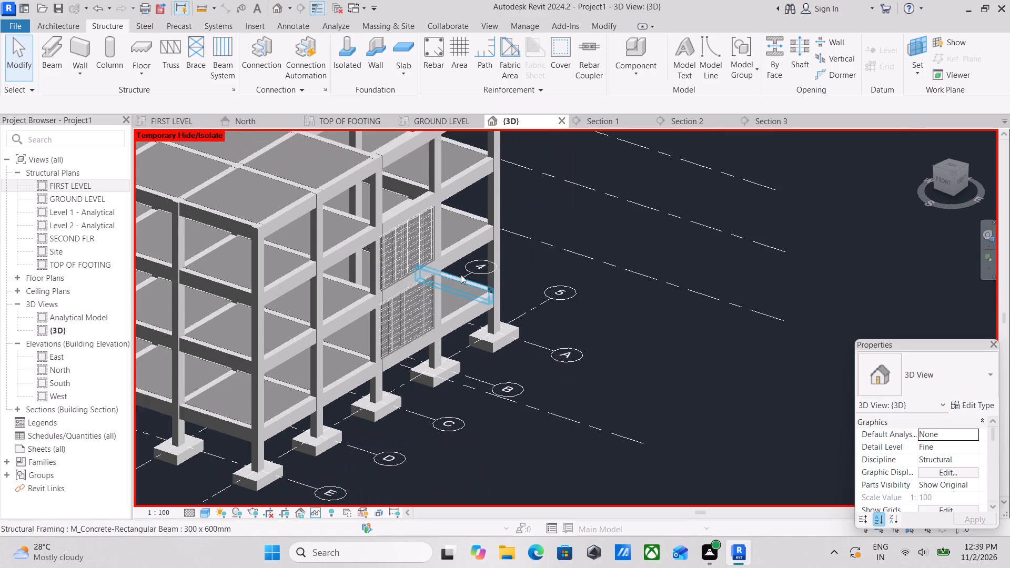
{"action": "scroll", "coordinate": [458, 279], "scroll_direction": "up", "scroll_amount": 3}
{"action": "scroll", "coordinate": [445, 290], "scroll_direction": "down", "scroll_amount": 3}
{"action": "middle_click_drag", "start_coordinate": [438, 280], "coordinate": [367, 186], "text": "shift"}
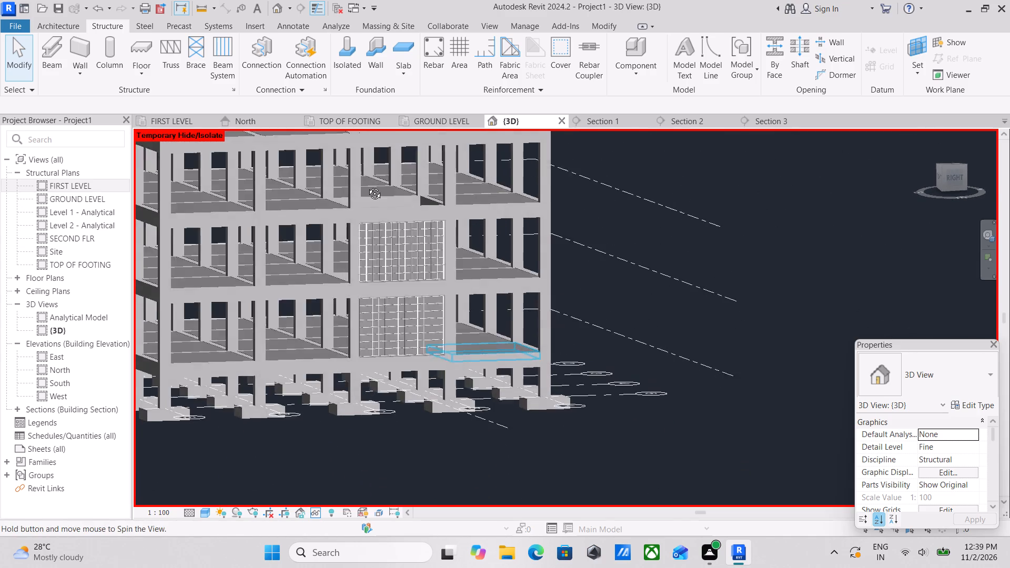
{"action": "middle_click_drag", "start_coordinate": [367, 186], "coordinate": [366, 185], "text": "shift"}
{"action": "scroll", "coordinate": [437, 359], "scroll_direction": "up", "scroll_amount": 16}
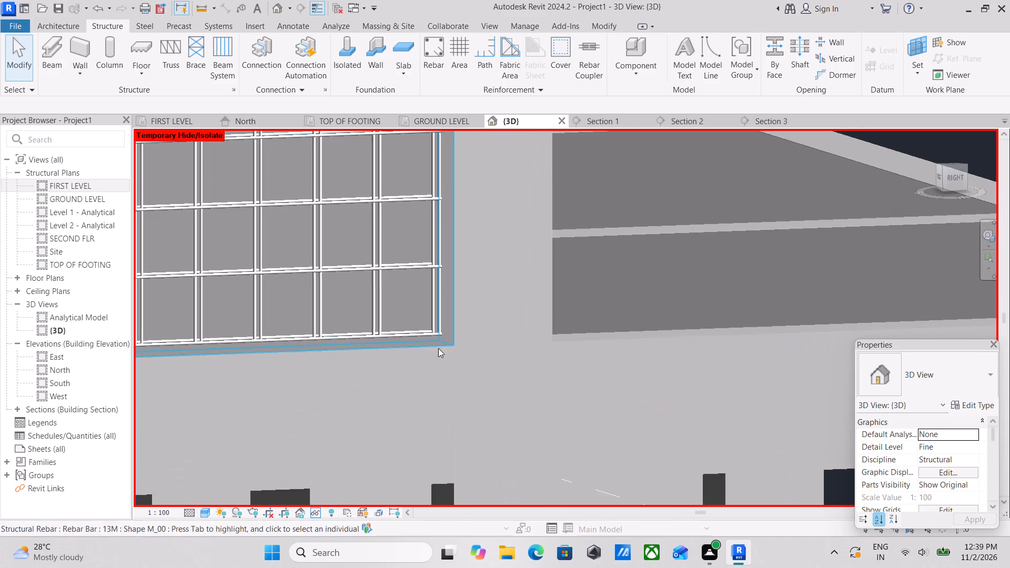
{"action": "scroll", "coordinate": [448, 329], "scroll_direction": "down", "scroll_amount": 3}
{"action": "middle_click_drag", "start_coordinate": [448, 329], "coordinate": [530, 567]}
{"action": "scroll", "coordinate": [469, 328], "scroll_direction": "down", "scroll_amount": 4}
{"action": "middle_click_drag", "start_coordinate": [475, 313], "coordinate": [511, 414]}
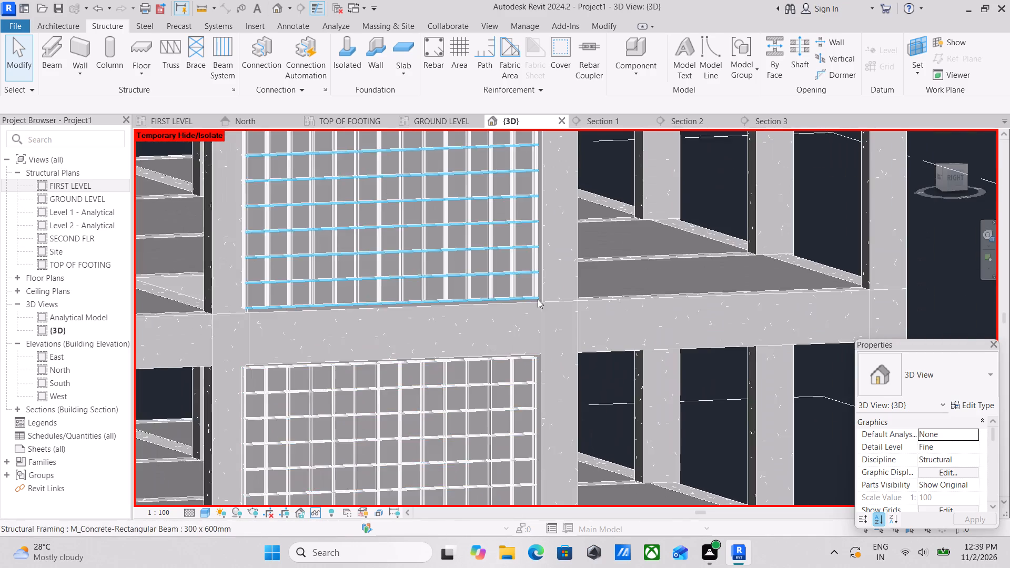
{"action": "scroll", "coordinate": [538, 290], "scroll_direction": "up", "scroll_amount": 8}
{"action": "left_click", "coordinate": [544, 301]}
{"action": "scroll", "coordinate": [544, 301], "scroll_direction": "down", "scroll_amount": 4}
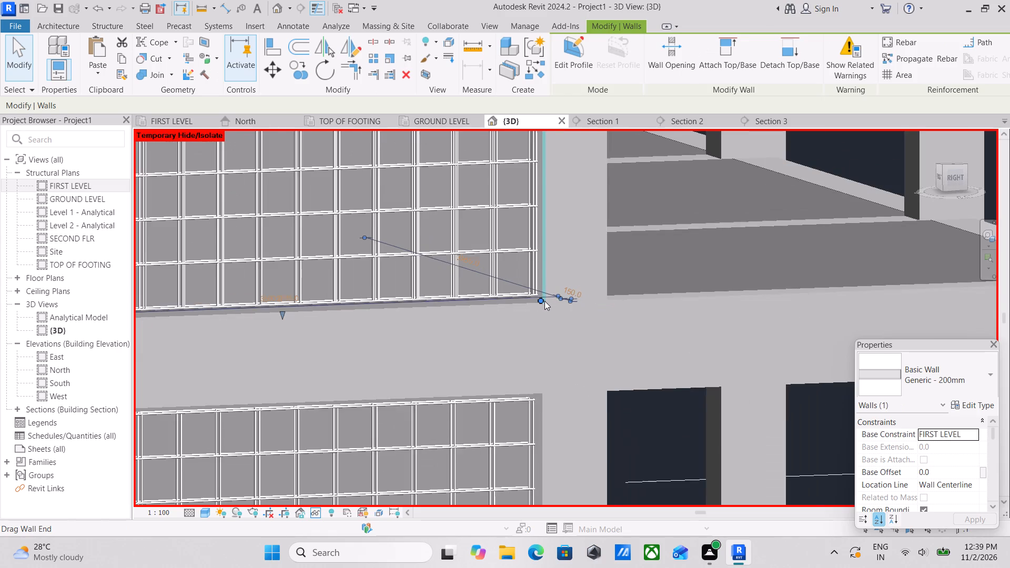
{"action": "key", "text": "Escape"}
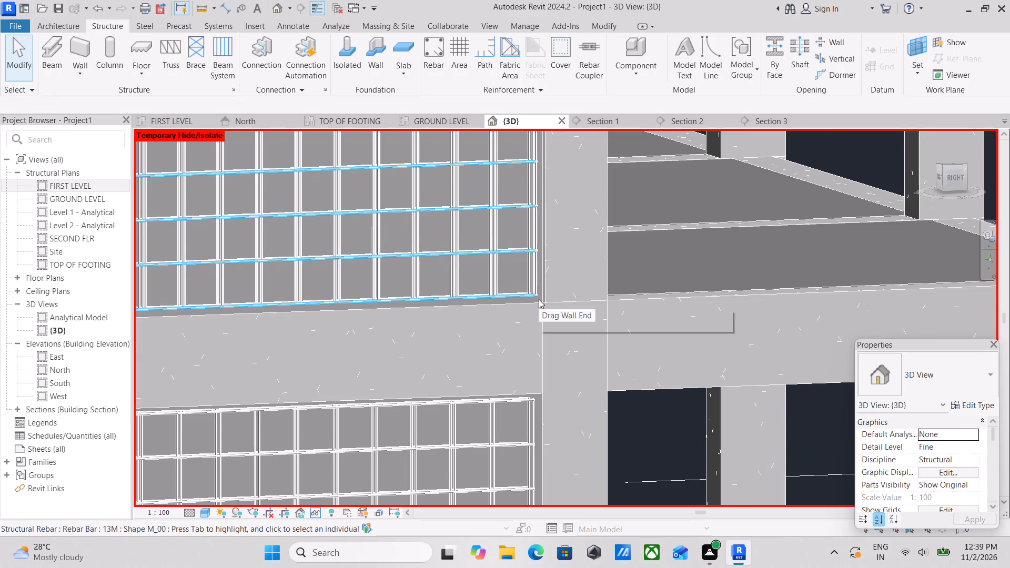
{"action": "key", "text": "Escape"}
{"action": "scroll", "coordinate": [539, 299], "scroll_direction": "down", "scroll_amount": 4}
{"action": "middle_click_drag", "start_coordinate": [538, 299], "coordinate": [559, 334]}
{"action": "scroll", "coordinate": [352, 256], "scroll_direction": "down", "scroll_amount": 4}
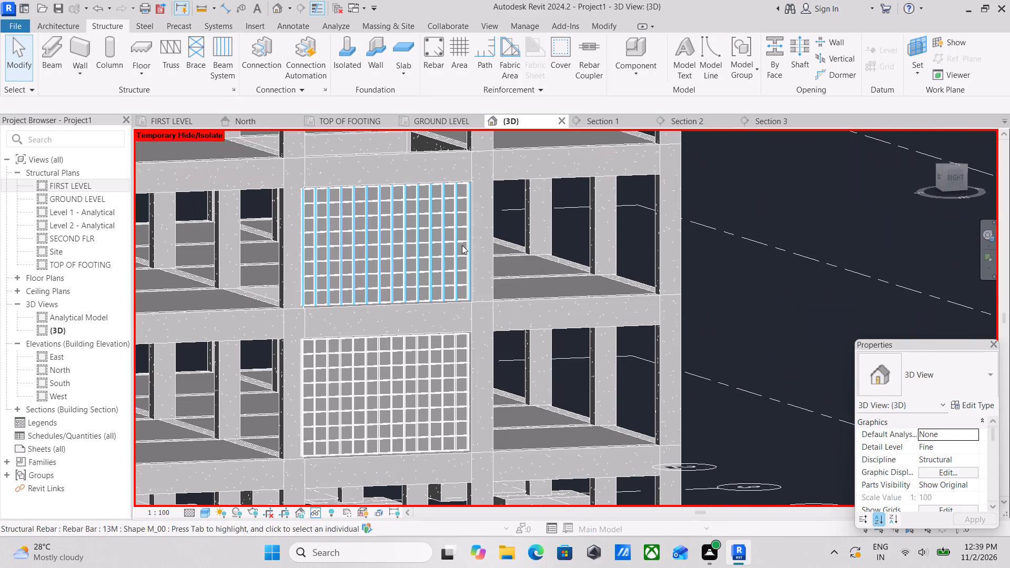
{"action": "scroll", "coordinate": [463, 309], "scroll_direction": "up", "scroll_amount": 11}
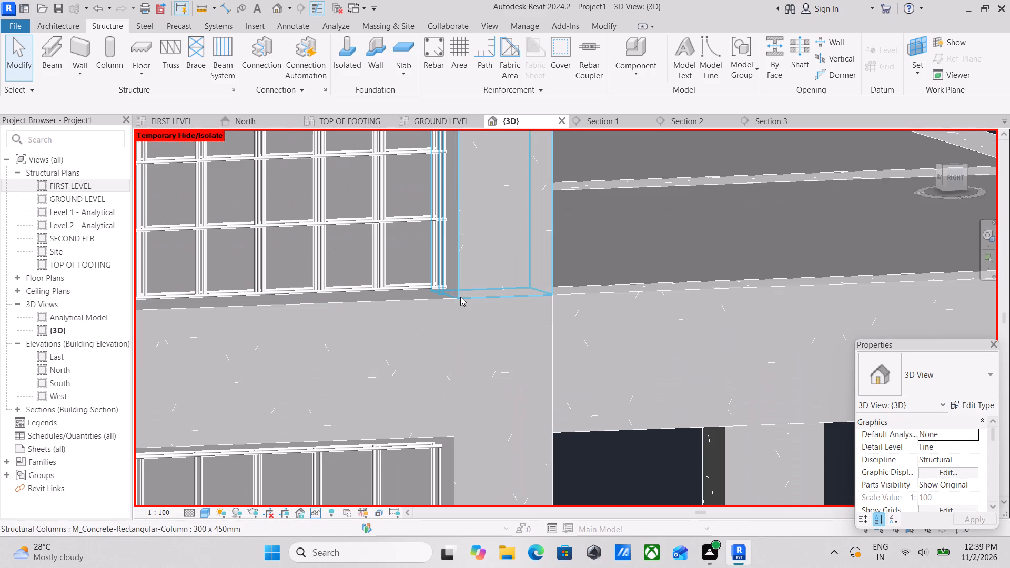
From an angled view, move a 13M vertical rebar set at the FIRST LEVEL wall's grid C end further into the wall.
{"action": "scroll", "coordinate": [406, 233], "scroll_direction": "down", "scroll_amount": 5}
{"action": "middle_click_drag", "start_coordinate": [405, 232], "coordinate": [613, 316]}
{"action": "scroll", "coordinate": [378, 240], "scroll_direction": "down", "scroll_amount": 3}
{"action": "middle_click_drag", "start_coordinate": [380, 246], "coordinate": [440, 321]}
{"action": "scroll", "coordinate": [440, 321], "scroll_direction": "up", "scroll_amount": 1}
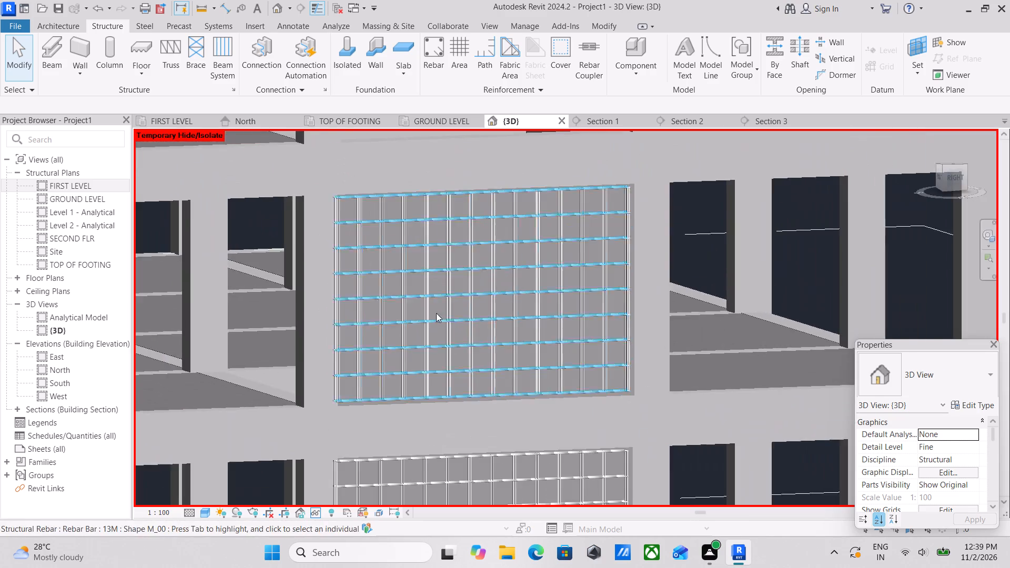
{"action": "scroll", "coordinate": [432, 303], "scroll_direction": "down", "scroll_amount": 4}
{"action": "middle_click_drag", "start_coordinate": [388, 269], "coordinate": [365, 285], "text": "shift"}
{"action": "scroll", "coordinate": [375, 231], "scroll_direction": "up", "scroll_amount": 2}
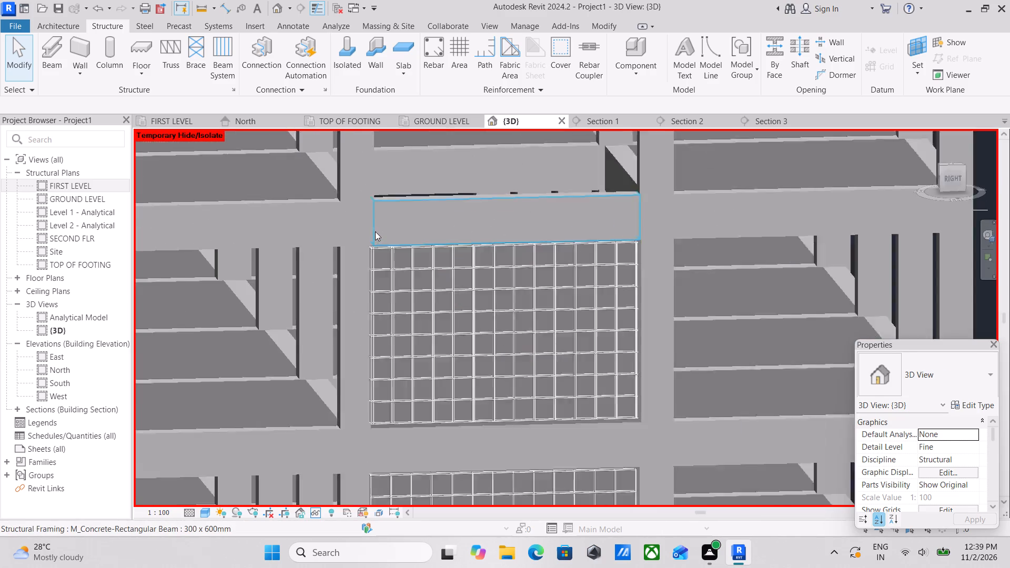
{"action": "scroll", "coordinate": [375, 231], "scroll_direction": "up", "scroll_amount": 19}
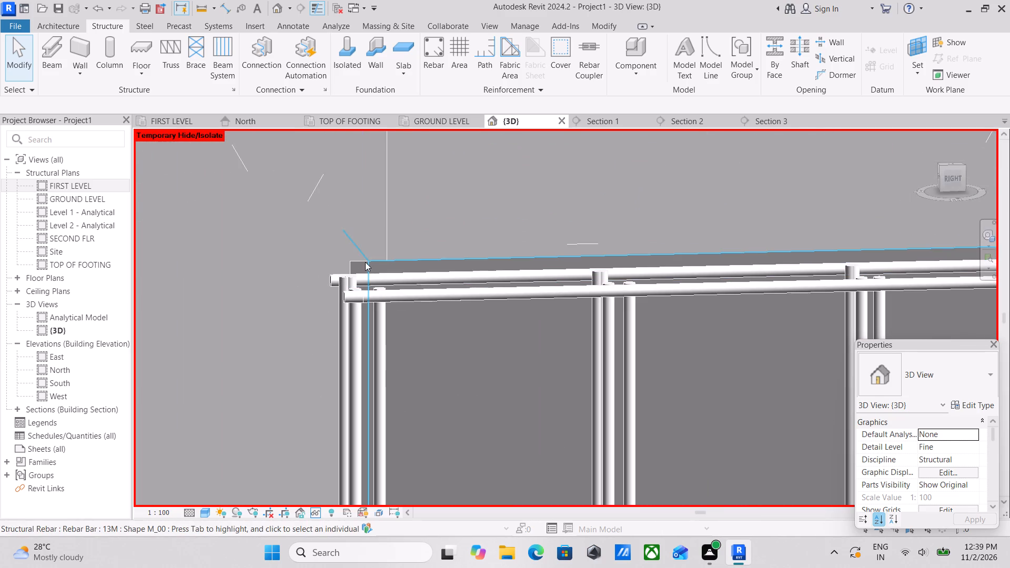
{"action": "left_click", "coordinate": [407, 264]}
{"action": "scroll", "coordinate": [408, 263], "scroll_direction": "down", "scroll_amount": 1}
{"action": "middle_click_drag", "start_coordinate": [404, 263], "coordinate": [348, 222]}
{"action": "left_click", "coordinate": [296, 320]}
{"action": "scroll", "coordinate": [337, 312], "scroll_direction": "down", "scroll_amount": 4}
{"action": "middle_click_drag", "start_coordinate": [335, 309], "coordinate": [308, 212]}
{"action": "scroll", "coordinate": [308, 212], "scroll_direction": "up", "scroll_amount": 1}
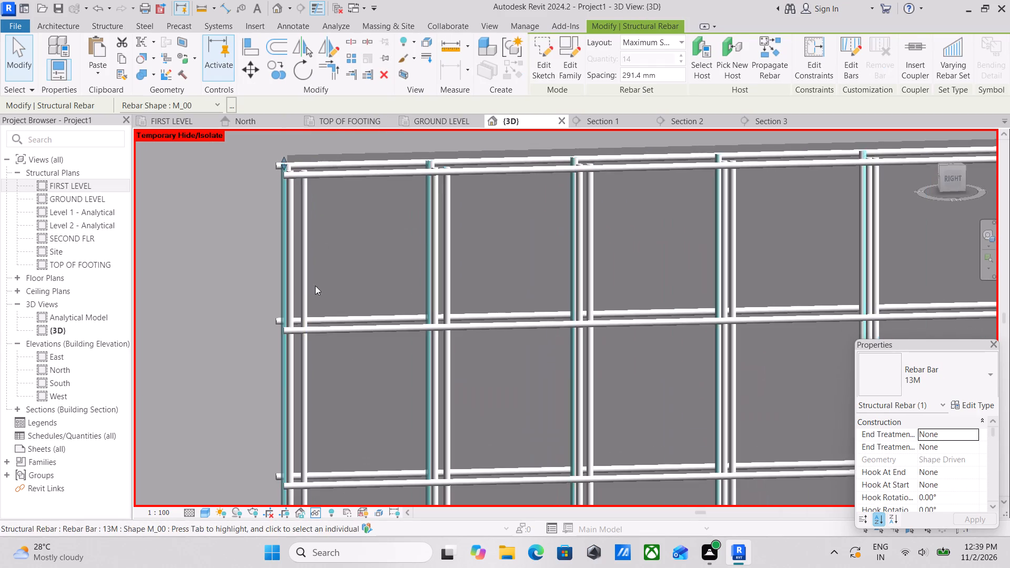
{"action": "scroll", "coordinate": [293, 360], "scroll_direction": "down", "scroll_amount": 1}
{"action": "middle_click_drag", "start_coordinate": [288, 356], "coordinate": [278, 255]}
{"action": "scroll", "coordinate": [294, 287], "scroll_direction": "down", "scroll_amount": 3}
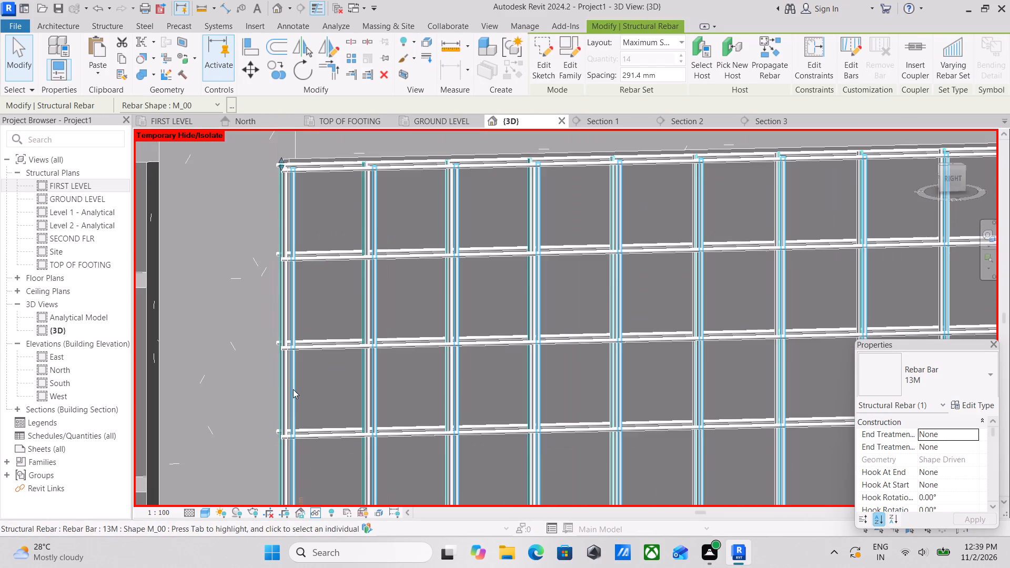
{"action": "middle_click_drag", "start_coordinate": [288, 378], "coordinate": [304, 309]}
{"action": "scroll", "coordinate": [469, 276], "scroll_direction": "down", "scroll_amount": 2}
{"action": "middle_click_drag", "start_coordinate": [460, 268], "coordinate": [434, 215]}
{"action": "scroll", "coordinate": [315, 374], "scroll_direction": "up", "scroll_amount": 8}
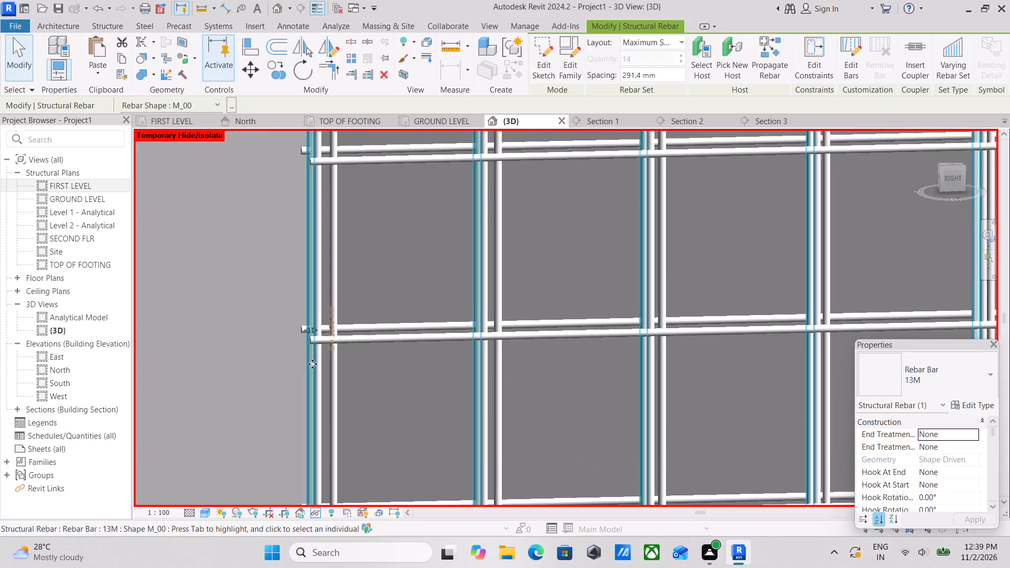
{"action": "left_click_drag", "start_coordinate": [316, 327], "coordinate": [338, 326]}
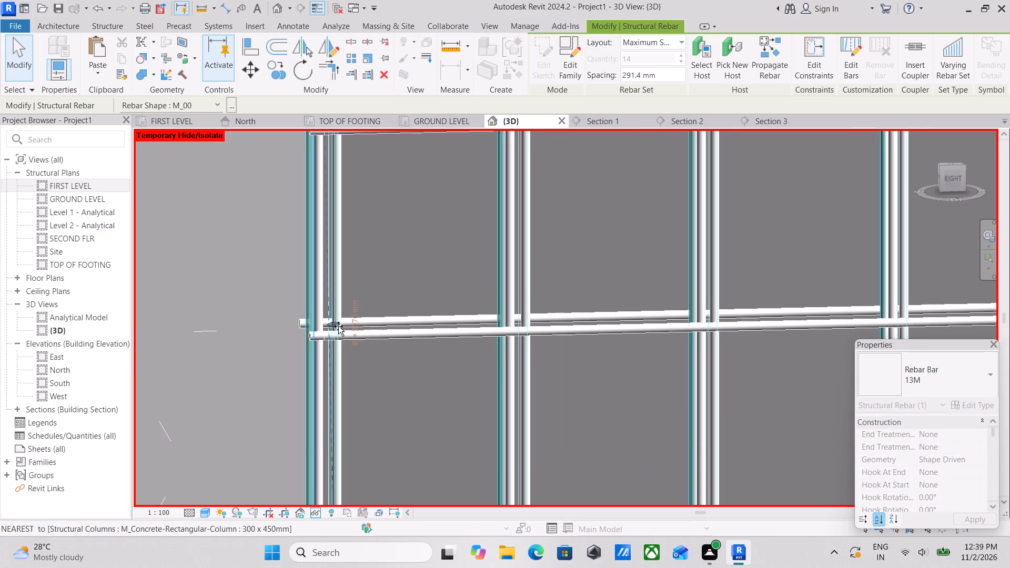
{"action": "left_click_drag", "start_coordinate": [338, 326], "coordinate": [339, 327]}
Move the other two vertical rebar sets nearest the grid C column inward to line up with the shifted bars in the FIRST LEVEL wall.
{"action": "scroll", "coordinate": [303, 333], "scroll_direction": "up", "scroll_amount": 2}
{"action": "left_click", "coordinate": [321, 303]}
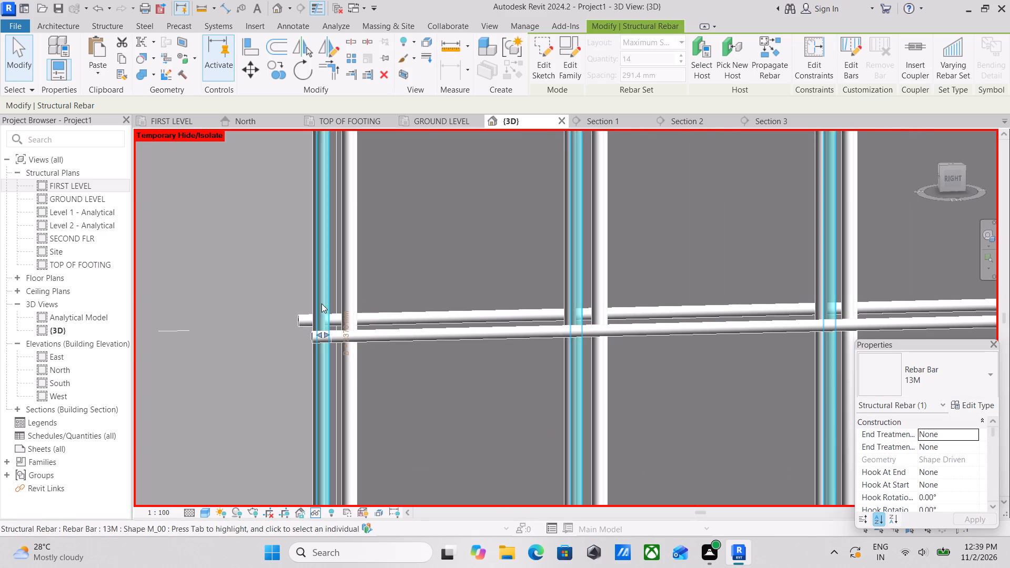
{"action": "left_click_drag", "start_coordinate": [325, 333], "coordinate": [351, 337]}
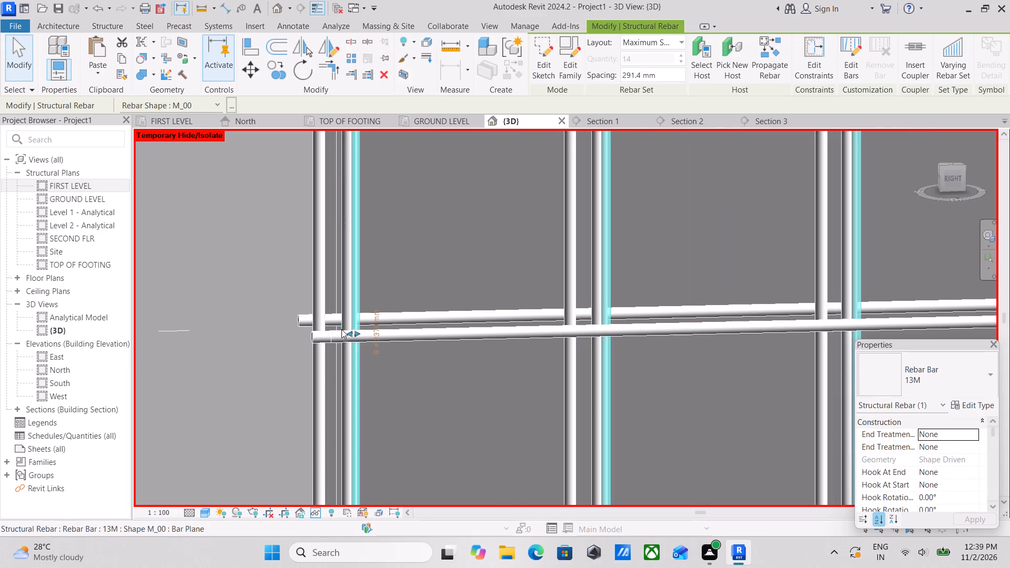
{"action": "left_click", "coordinate": [323, 306]}
{"action": "left_click_drag", "start_coordinate": [321, 321], "coordinate": [326, 322]}
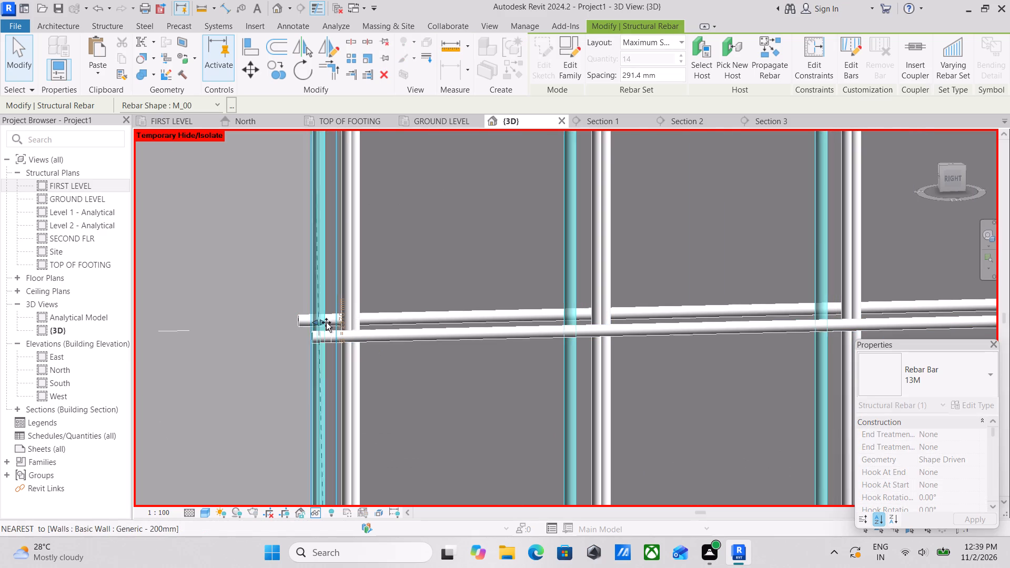
{"action": "left_click_drag", "start_coordinate": [326, 322], "coordinate": [355, 328]}
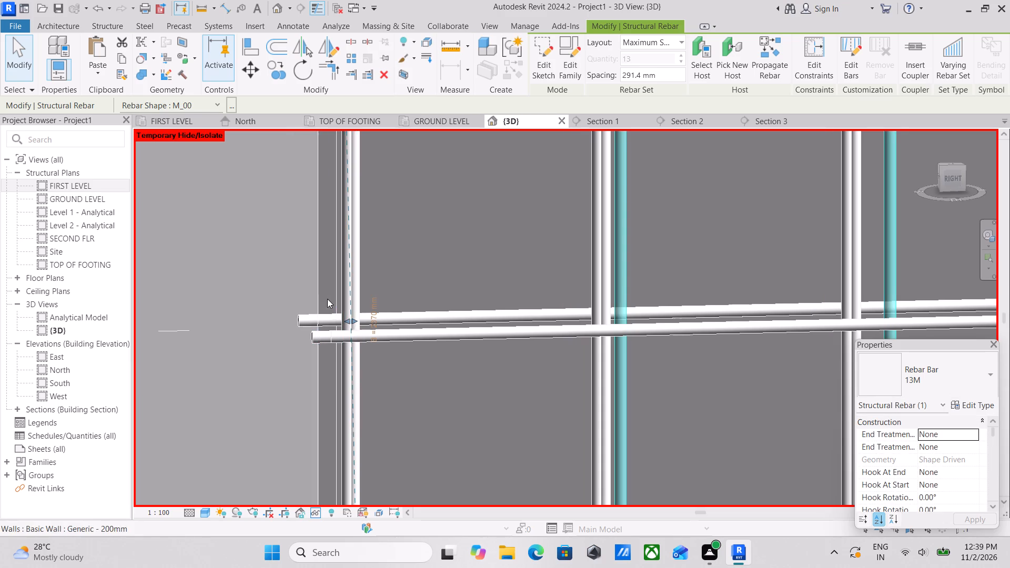
{"action": "scroll", "coordinate": [328, 299], "scroll_direction": "down", "scroll_amount": 8}
{"action": "middle_click_drag", "start_coordinate": [389, 284], "coordinate": [377, 440]}
{"action": "scroll", "coordinate": [380, 290], "scroll_direction": "down", "scroll_amount": 3}
{"action": "middle_click_drag", "start_coordinate": [380, 290], "coordinate": [377, 378]}
{"action": "scroll", "coordinate": [362, 269], "scroll_direction": "up", "scroll_amount": 1}
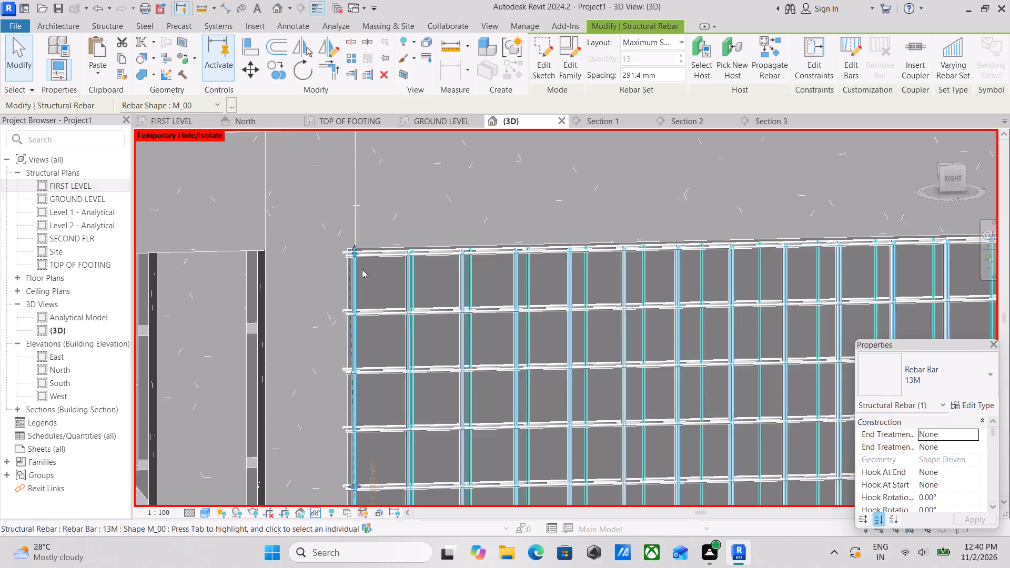
In a straight-on right view, pull one horizontal 13M rebar set's end inward from the grid C column in the FIRST LEVEL wall.
{"action": "scroll", "coordinate": [362, 269], "scroll_direction": "up", "scroll_amount": 2}
{"action": "left_click", "coordinate": [372, 335]}
{"action": "scroll", "coordinate": [342, 350], "scroll_direction": "up", "scroll_amount": 5}
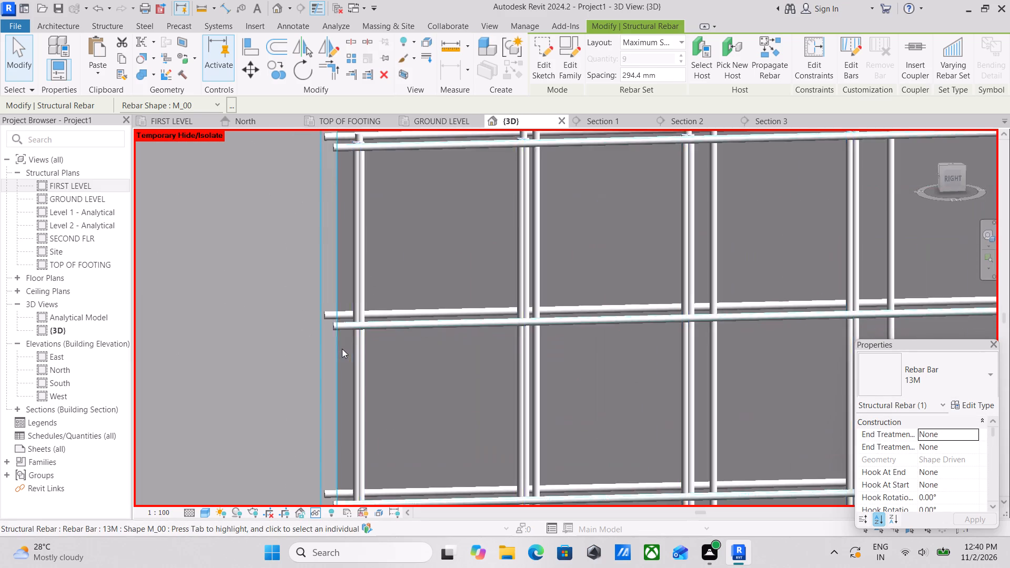
{"action": "scroll", "coordinate": [342, 349], "scroll_direction": "up", "scroll_amount": 3}
{"action": "left_click", "coordinate": [336, 315]}
{"action": "scroll", "coordinate": [336, 315], "scroll_direction": "down", "scroll_amount": 4}
{"action": "scroll", "coordinate": [394, 318], "scroll_direction": "down", "scroll_amount": 5}
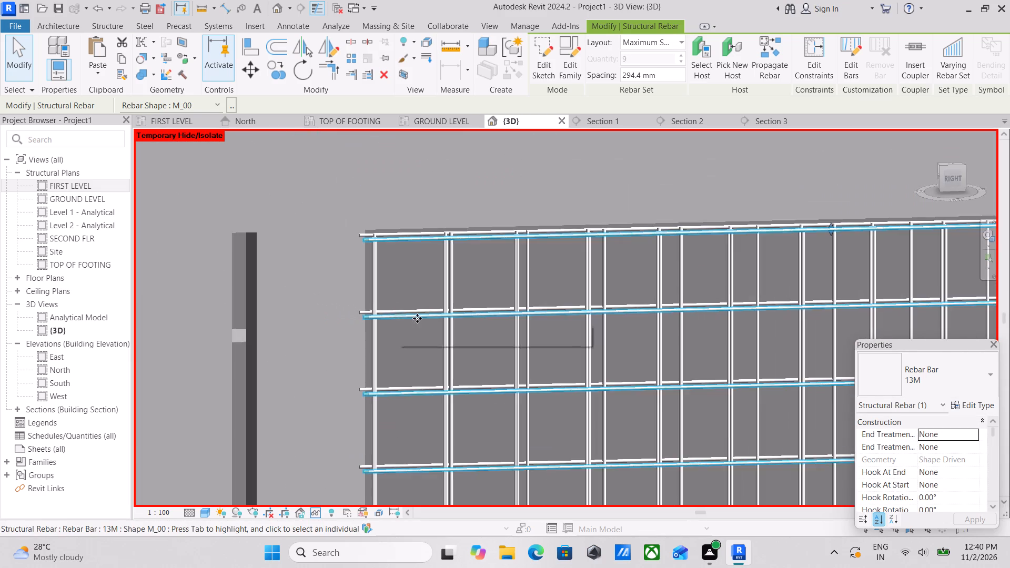
{"action": "scroll", "coordinate": [561, 291], "scroll_direction": "down", "scroll_amount": 5}
{"action": "scroll", "coordinate": [838, 322], "scroll_direction": "down", "scroll_amount": 4}
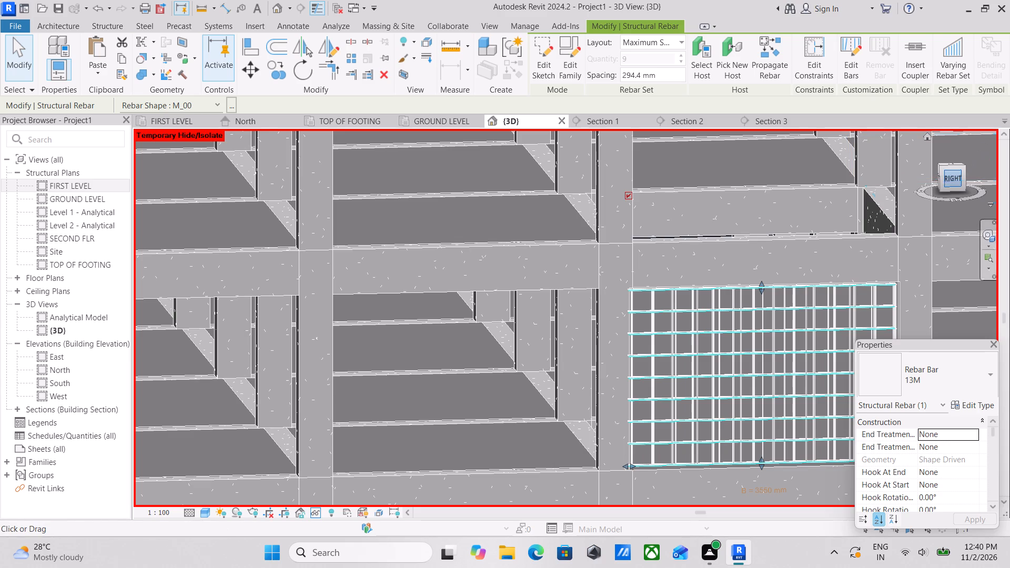
{"action": "left_click", "coordinate": [957, 175]}
{"action": "scroll", "coordinate": [459, 247], "scroll_direction": "up", "scroll_amount": 1}
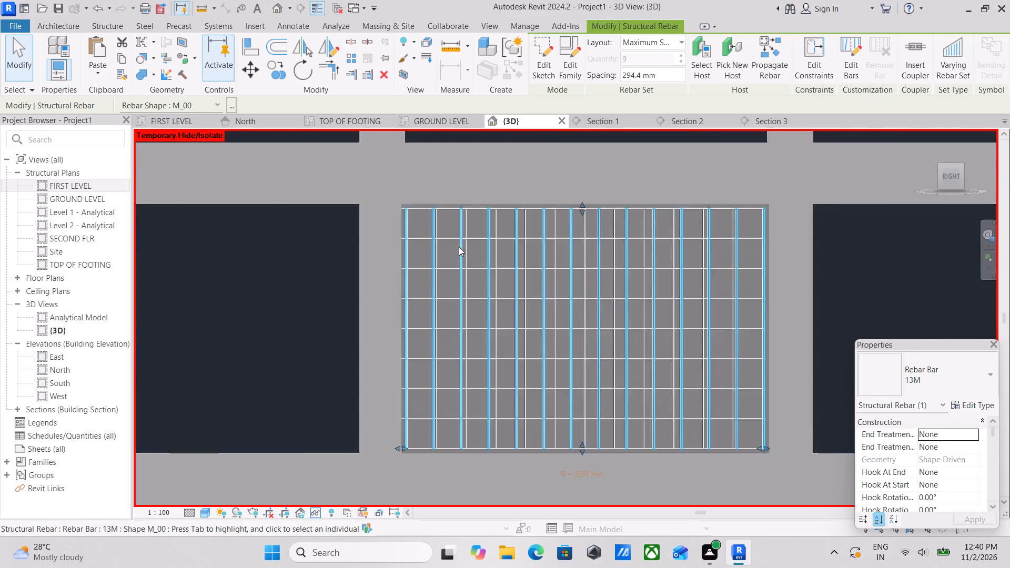
{"action": "scroll", "coordinate": [459, 247], "scroll_direction": "up", "scroll_amount": 2}
{"action": "scroll", "coordinate": [373, 228], "scroll_direction": "up", "scroll_amount": 12}
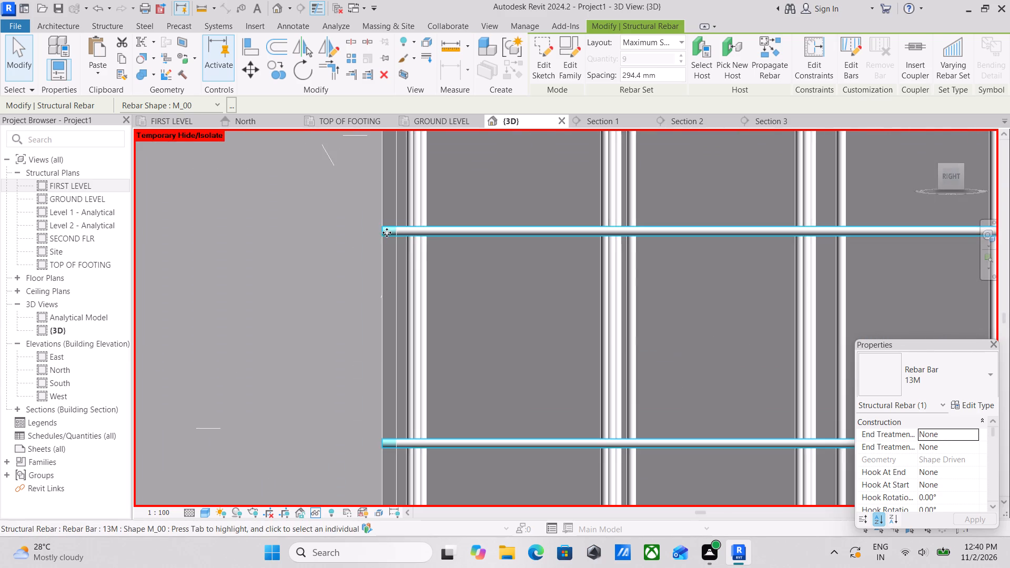
{"action": "scroll", "coordinate": [387, 232], "scroll_direction": "down", "scroll_amount": 10}
{"action": "scroll", "coordinate": [600, 244], "scroll_direction": "down", "scroll_amount": 5}
{"action": "key", "text": "Escape"}
{"action": "scroll", "coordinate": [575, 225], "scroll_direction": "down", "scroll_amount": 1}
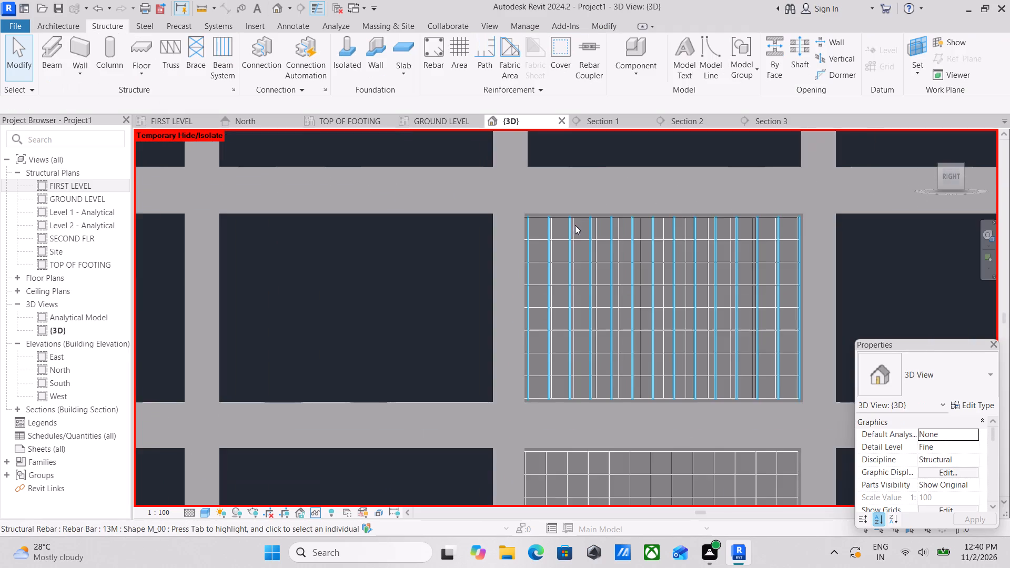
{"action": "middle_click_drag", "start_coordinate": [570, 225], "coordinate": [539, 227]}
{"action": "scroll", "coordinate": [517, 407], "scroll_direction": "up", "scroll_amount": 12}
{"action": "key", "text": "Escape"}
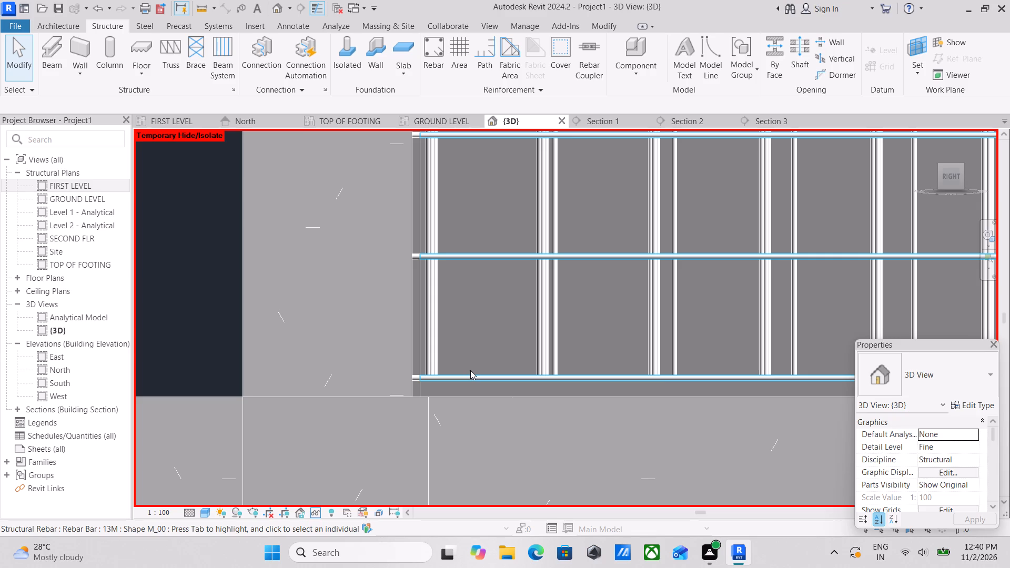
{"action": "left_click", "coordinate": [470, 373]}
{"action": "scroll", "coordinate": [411, 395], "scroll_direction": "up", "scroll_amount": 8}
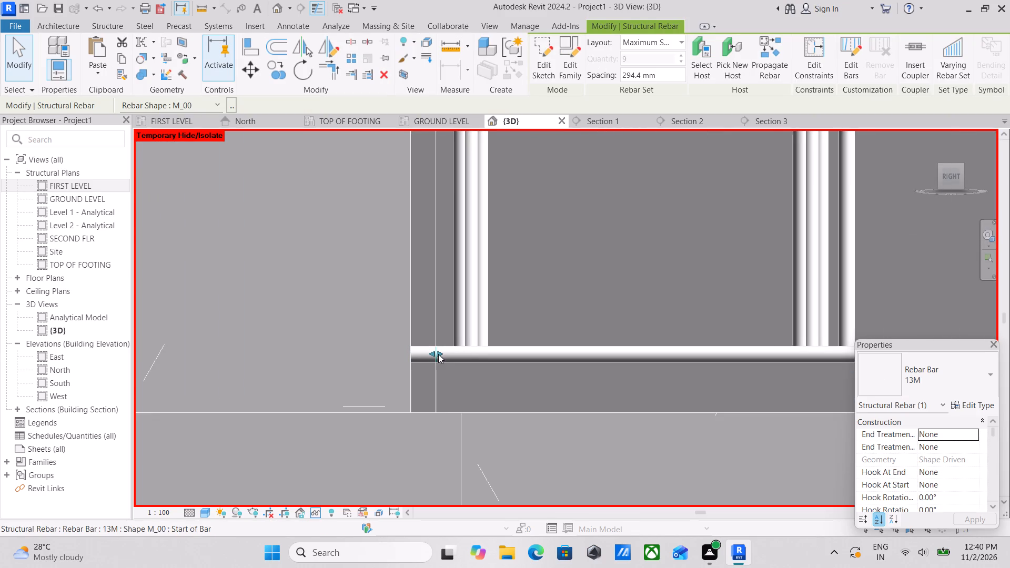
{"action": "left_click_drag", "start_coordinate": [438, 354], "coordinate": [466, 354]}
{"action": "key", "text": "Escape"}
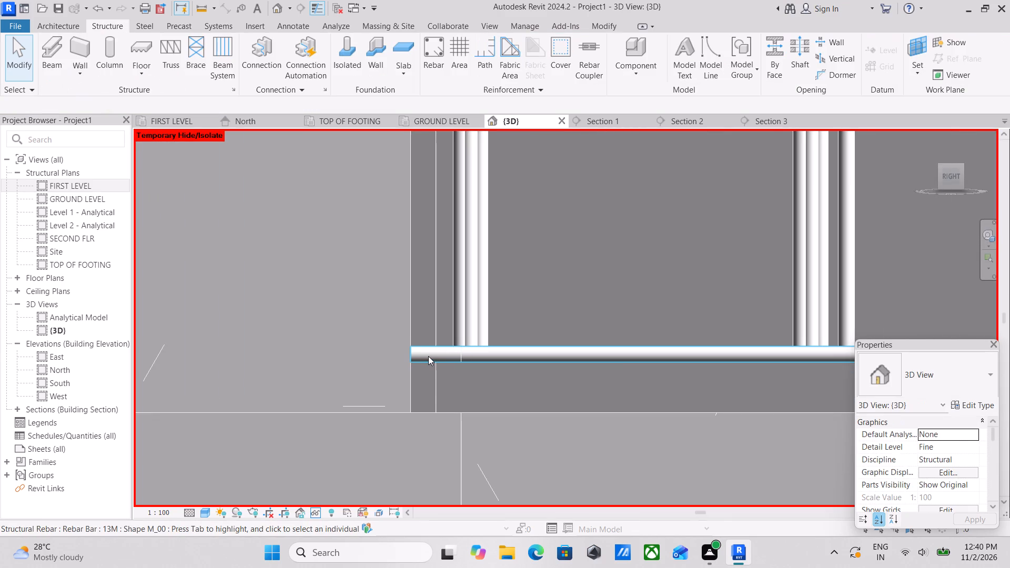
Shorten the remaining horizontal rebar sets at the FIRST LEVEL wall's grid C end back to the outermost vertical bars.
{"action": "left_click", "coordinate": [428, 356]}
{"action": "left_click_drag", "start_coordinate": [417, 351], "coordinate": [460, 351]}
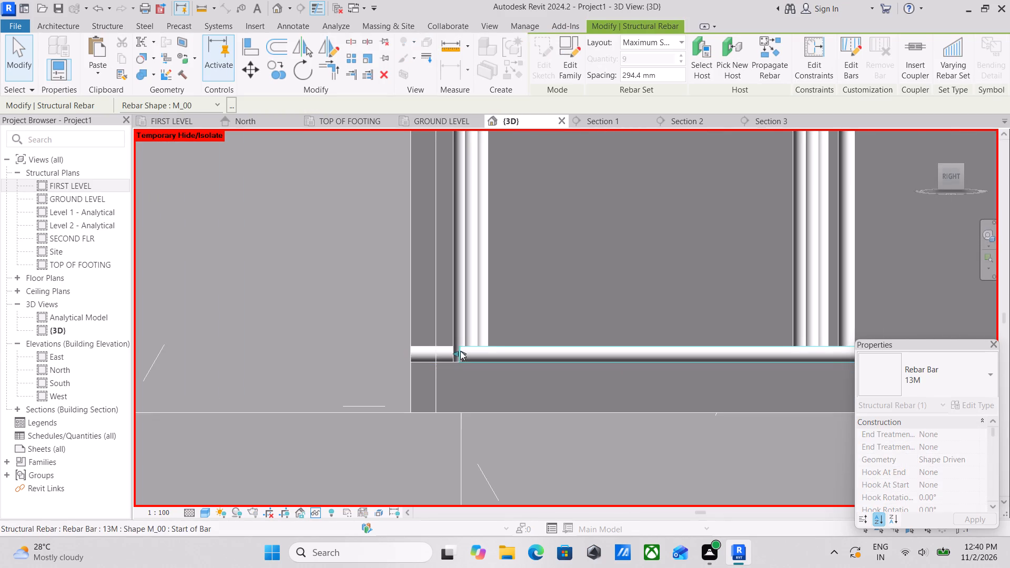
{"action": "scroll", "coordinate": [497, 316], "scroll_direction": "down", "scroll_amount": 3}
{"action": "scroll", "coordinate": [433, 342], "scroll_direction": "up", "scroll_amount": 2}
{"action": "left_click", "coordinate": [454, 334]}
{"action": "scroll", "coordinate": [455, 335], "scroll_direction": "up", "scroll_amount": 3}
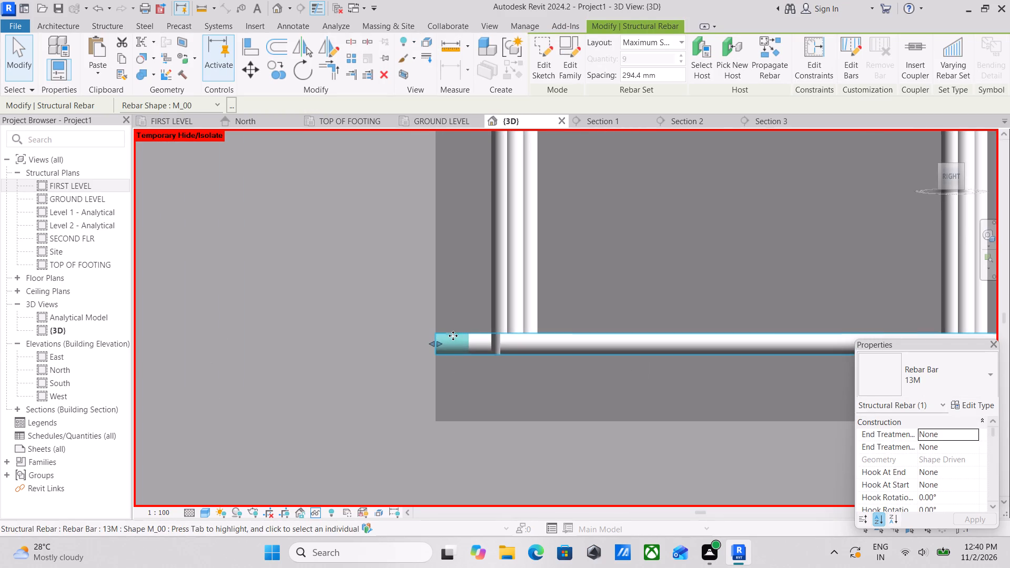
{"action": "left_click_drag", "start_coordinate": [441, 343], "coordinate": [481, 343]}
{"action": "scroll", "coordinate": [476, 346], "scroll_direction": "up", "scroll_amount": 3}
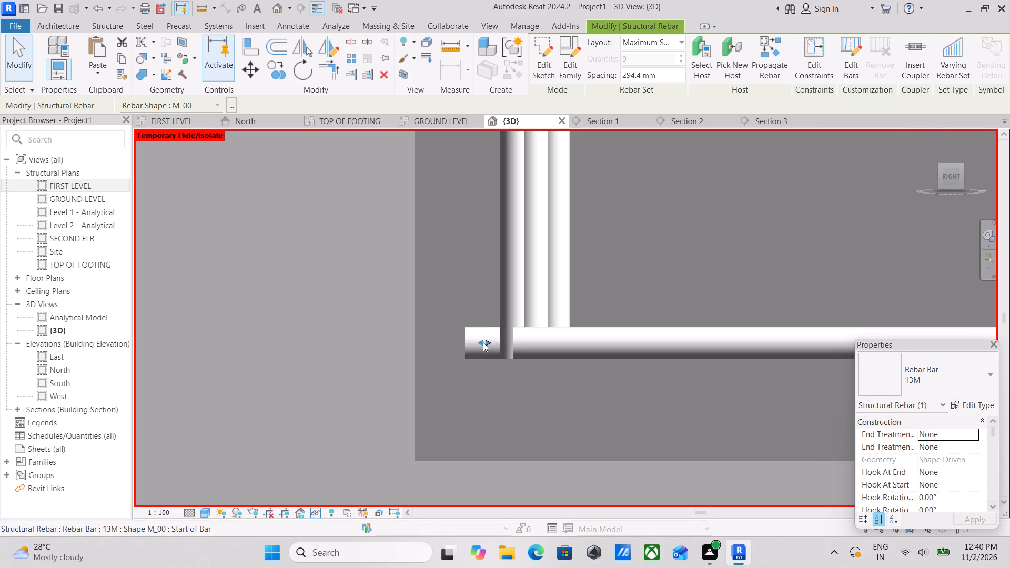
{"action": "left_click_drag", "start_coordinate": [488, 340], "coordinate": [500, 342]}
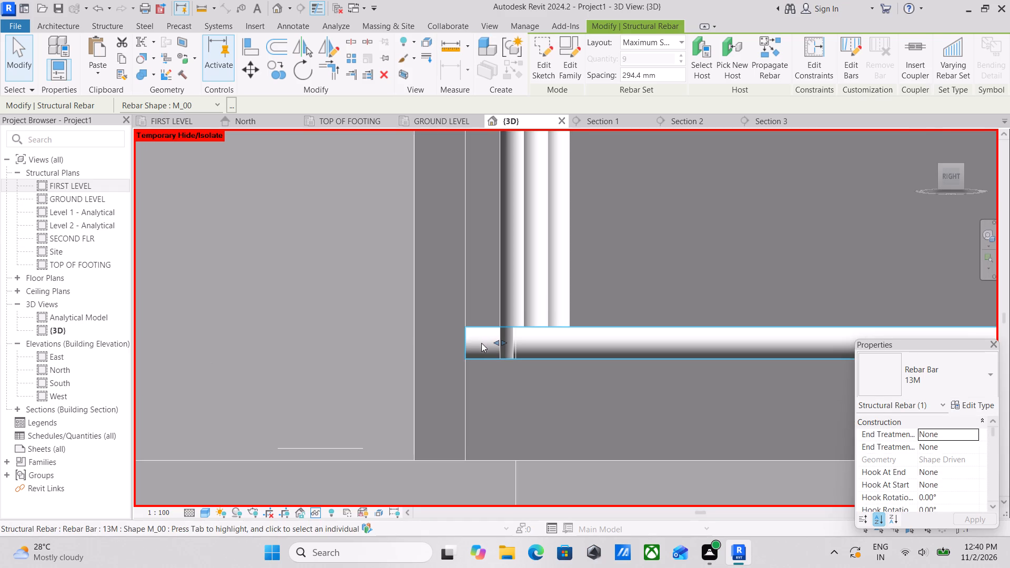
{"action": "left_click", "coordinate": [471, 342]}
{"action": "left_click_drag", "start_coordinate": [472, 342], "coordinate": [500, 346]}
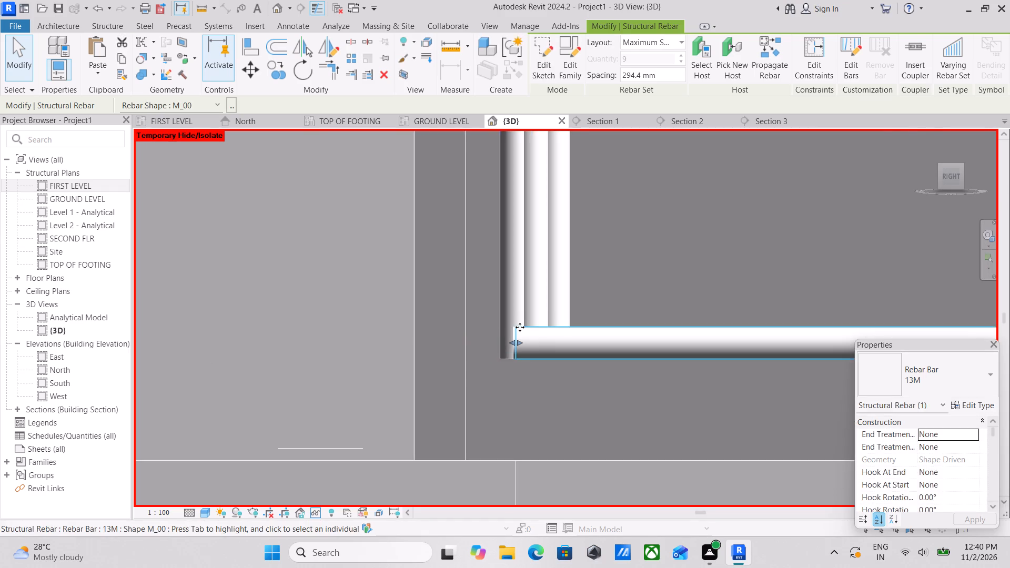
{"action": "scroll", "coordinate": [520, 327], "scroll_direction": "down", "scroll_amount": 8}
{"action": "key", "text": "Escape"}
Inspect the horizontal rebar ends up the full height of the FIRST LEVEL wall's grid C edge.
{"action": "middle_click_drag", "start_coordinate": [610, 248], "coordinate": [543, 397]}
{"action": "scroll", "coordinate": [534, 293], "scroll_direction": "down", "scroll_amount": 3}
{"action": "middle_click_drag", "start_coordinate": [534, 293], "coordinate": [509, 386]}
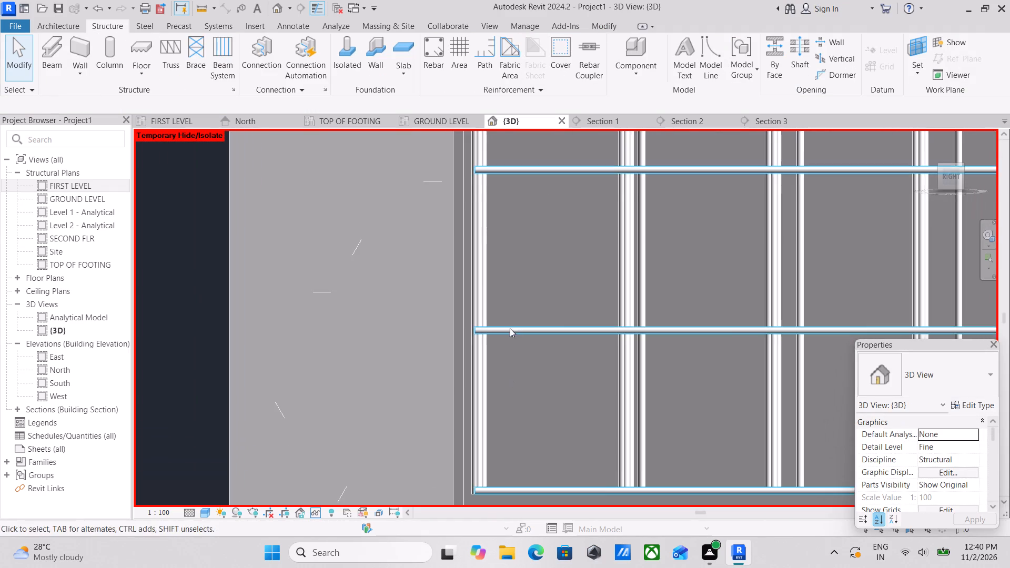
{"action": "scroll", "coordinate": [510, 326], "scroll_direction": "down", "scroll_amount": 1}
{"action": "middle_click_drag", "start_coordinate": [510, 326], "coordinate": [500, 450]}
{"action": "scroll", "coordinate": [487, 308], "scroll_direction": "up", "scroll_amount": 2}
{"action": "scroll", "coordinate": [489, 307], "scroll_direction": "down", "scroll_amount": 3}
{"action": "middle_click_drag", "start_coordinate": [489, 307], "coordinate": [481, 448]}
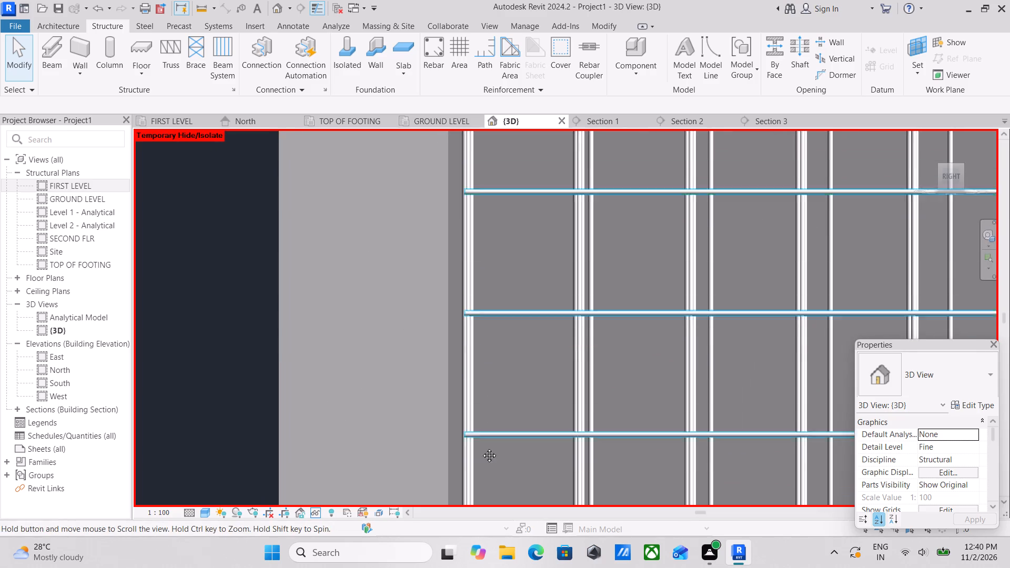
{"action": "middle_click_drag", "start_coordinate": [481, 448], "coordinate": [482, 452]}
{"action": "scroll", "coordinate": [478, 310], "scroll_direction": "down", "scroll_amount": 2}
{"action": "middle_click_drag", "start_coordinate": [480, 314], "coordinate": [459, 523]}
{"action": "scroll", "coordinate": [459, 516], "scroll_direction": "up", "scroll_amount": 1}
{"action": "scroll", "coordinate": [475, 323], "scroll_direction": "down", "scroll_amount": 3}
{"action": "middle_click_drag", "start_coordinate": [476, 330], "coordinate": [465, 516]}
{"action": "scroll", "coordinate": [449, 316], "scroll_direction": "up", "scroll_amount": 4}
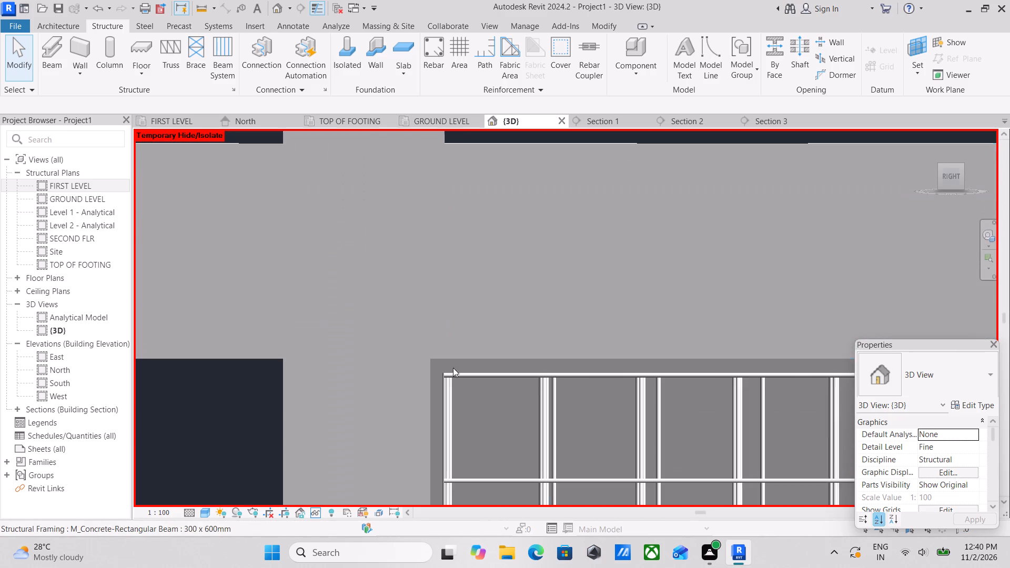
{"action": "scroll", "coordinate": [453, 368], "scroll_direction": "up", "scroll_amount": 3}
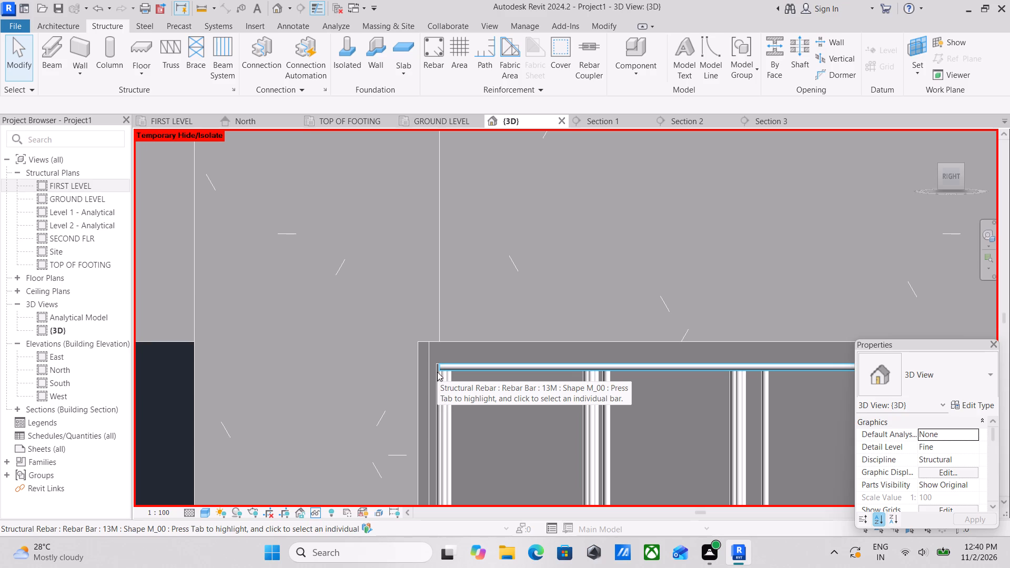
{"action": "scroll", "coordinate": [448, 372], "scroll_direction": "down", "scroll_amount": 6}
{"action": "key", "text": "Escape"}
Check both faces' horizontal rebar sets near the grid C column in angled and straight-on right views.
{"action": "middle_click_drag", "start_coordinate": [464, 387], "coordinate": [433, 258]}
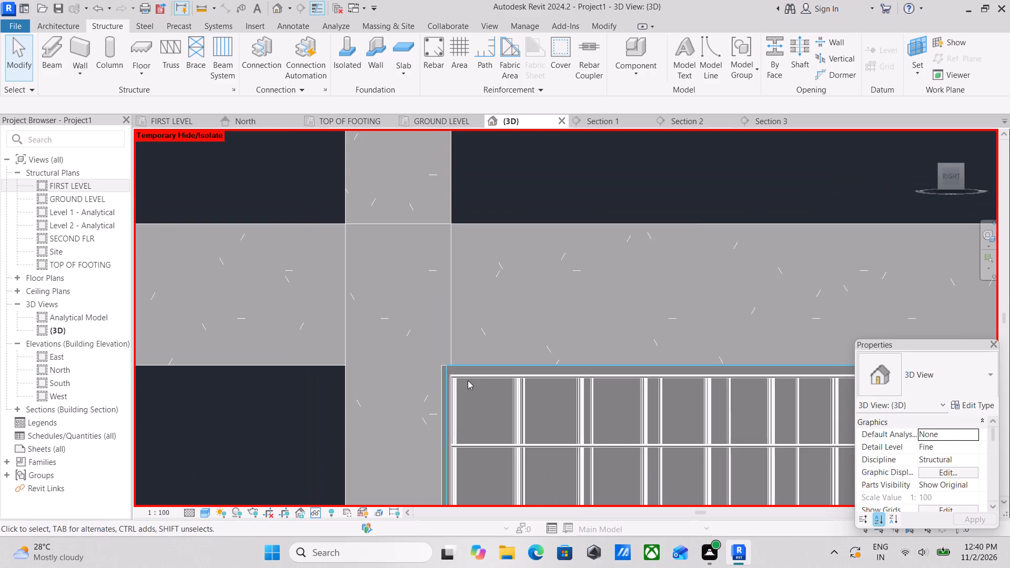
{"action": "scroll", "coordinate": [469, 384], "scroll_direction": "down", "scroll_amount": 1}
{"action": "middle_click_drag", "start_coordinate": [465, 378], "coordinate": [391, 221]}
{"action": "scroll", "coordinate": [425, 347], "scroll_direction": "down", "scroll_amount": 3}
{"action": "scroll", "coordinate": [405, 317], "scroll_direction": "up", "scroll_amount": 1}
{"action": "middle_click_drag", "start_coordinate": [405, 317], "coordinate": [471, 401]}
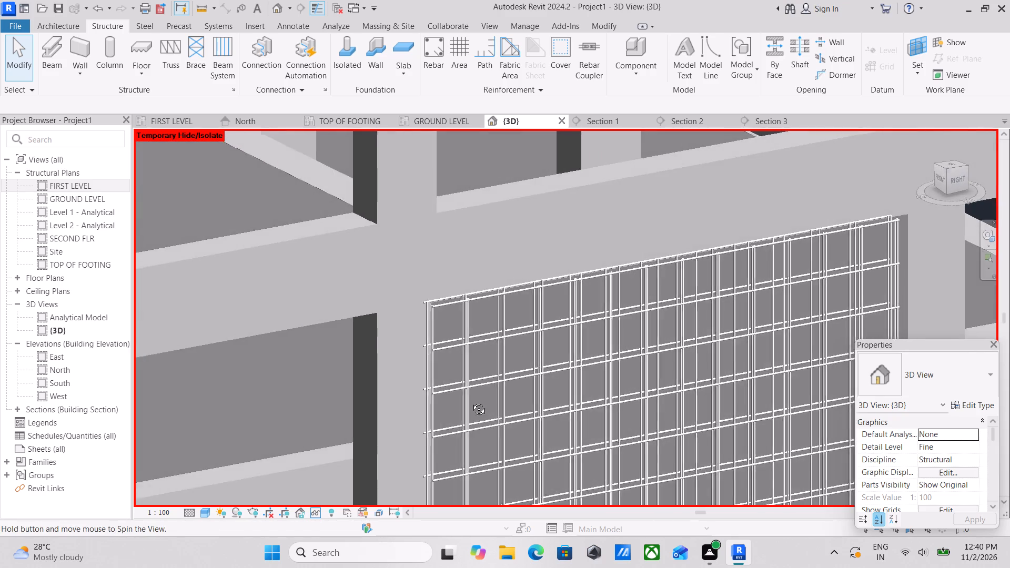
{"action": "middle_click_drag", "start_coordinate": [471, 401], "coordinate": [470, 400]}
{"action": "scroll", "coordinate": [455, 366], "scroll_direction": "up", "scroll_amount": 11}
{"action": "left_click", "coordinate": [369, 300]}
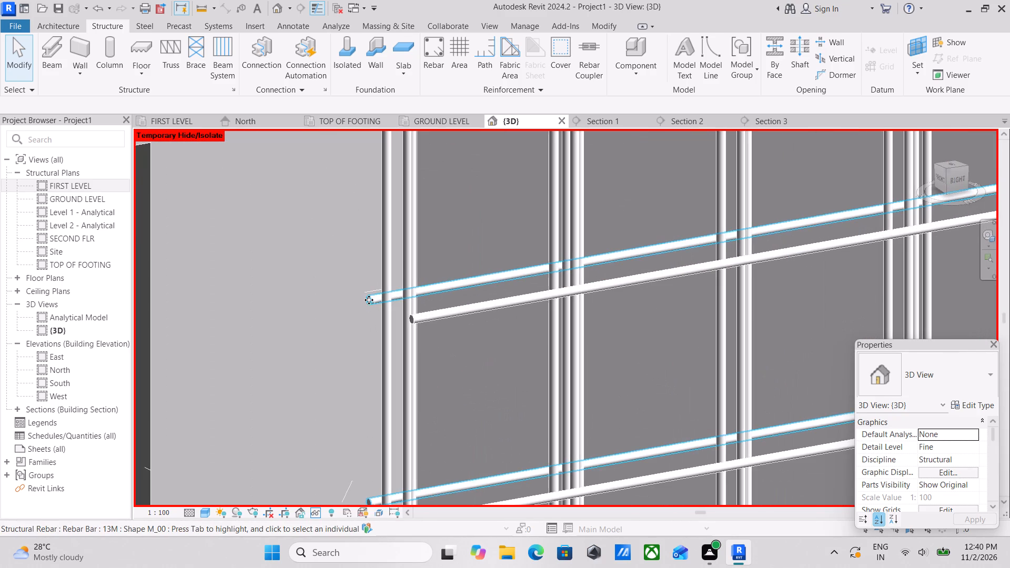
{"action": "scroll", "coordinate": [391, 307], "scroll_direction": "down", "scroll_amount": 4}
{"action": "scroll", "coordinate": [590, 327], "scroll_direction": "down", "scroll_amount": 3}
{"action": "left_click", "coordinate": [961, 177]}
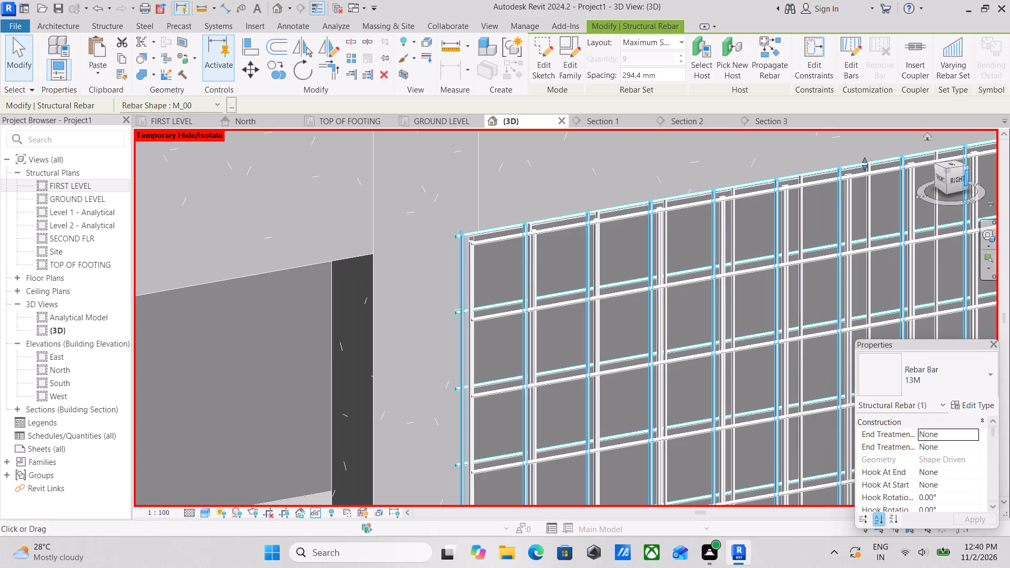
{"action": "scroll", "coordinate": [729, 336], "scroll_direction": "up", "scroll_amount": 4}
{"action": "scroll", "coordinate": [306, 299], "scroll_direction": "down", "scroll_amount": 2}
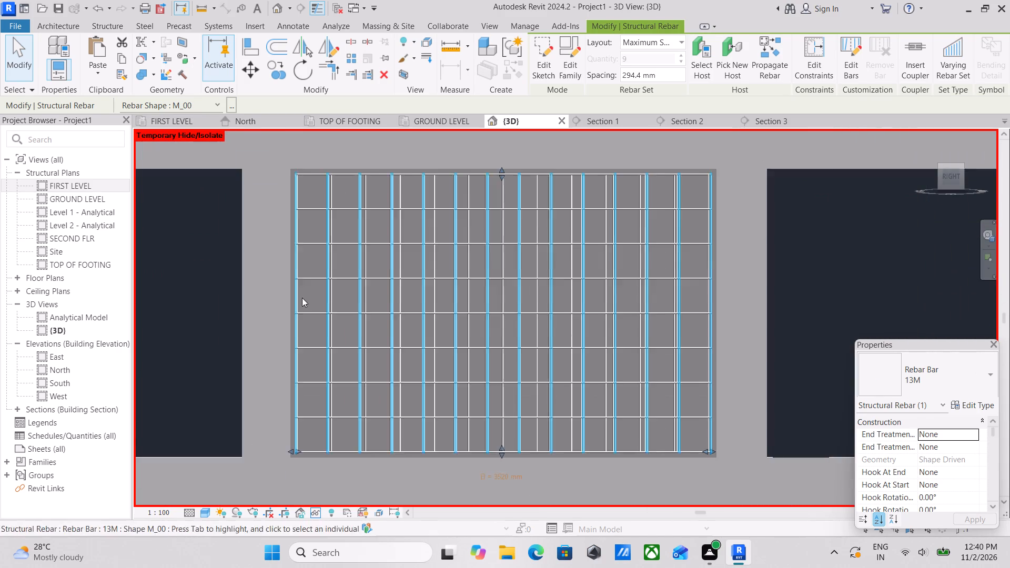
{"action": "middle_click_drag", "start_coordinate": [303, 298], "coordinate": [326, 324]}
{"action": "middle_click_drag", "start_coordinate": [328, 384], "coordinate": [326, 310]}
{"action": "scroll", "coordinate": [334, 393], "scroll_direction": "up", "scroll_amount": 3}
{"action": "middle_click_drag", "start_coordinate": [320, 278], "coordinate": [326, 335]}
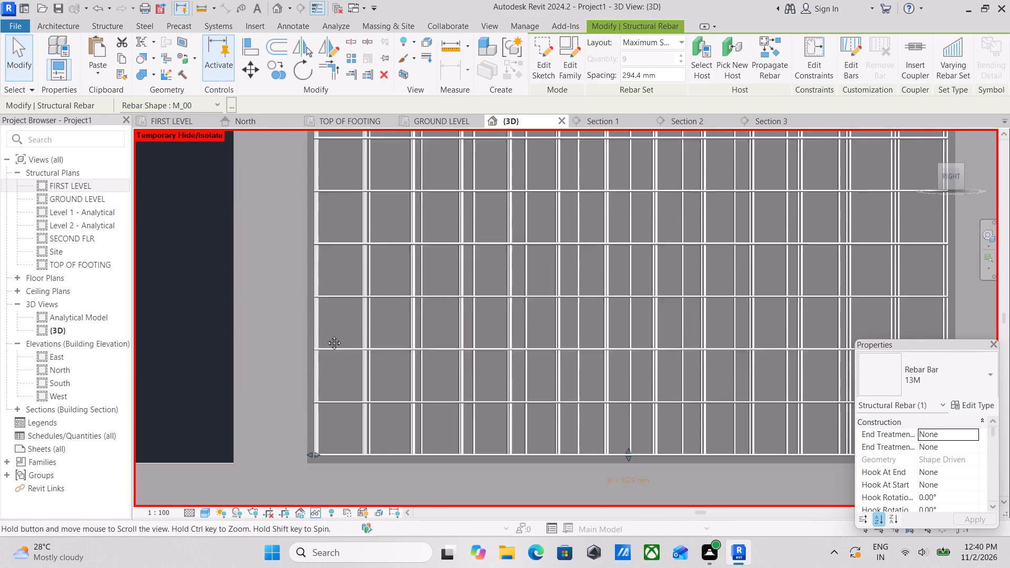
{"action": "middle_click_drag", "start_coordinate": [326, 335], "coordinate": [328, 351]}
{"action": "scroll", "coordinate": [326, 270], "scroll_direction": "up", "scroll_amount": 3}
{"action": "left_click", "coordinate": [333, 279]}
{"action": "scroll", "coordinate": [334, 279], "scroll_direction": "down", "scroll_amount": 2}
{"action": "key", "text": "Escape"}
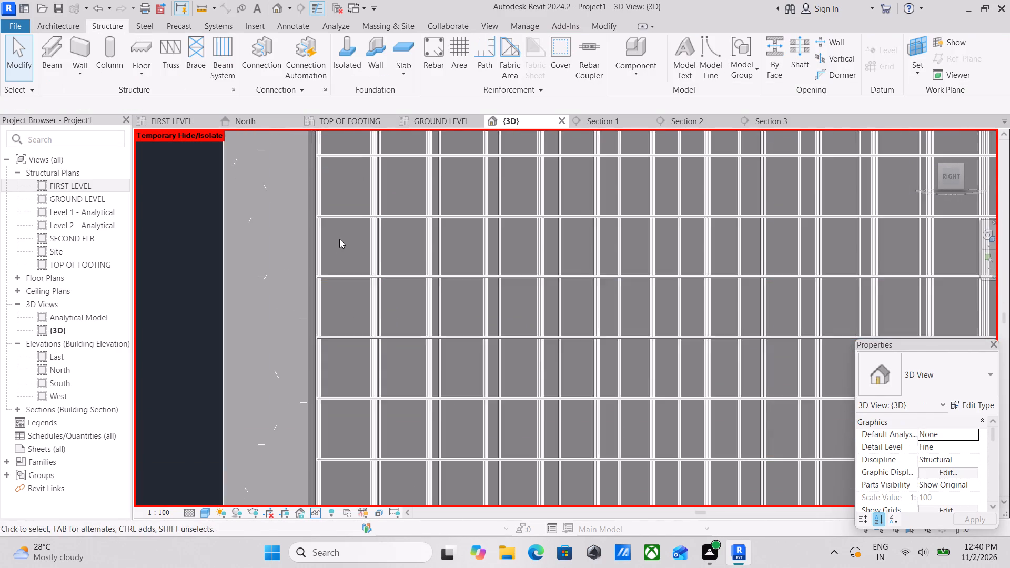
Pull a horizontal 13M rebar set's end inward from the grid B column in the FIRST LEVEL wall.
{"action": "middle_click_drag", "start_coordinate": [341, 241], "coordinate": [335, 327]}
{"action": "left_click", "coordinate": [335, 301]}
{"action": "scroll", "coordinate": [335, 301], "scroll_direction": "down", "scroll_amount": 3}
{"action": "middle_click_drag", "start_coordinate": [335, 301], "coordinate": [225, 377]}
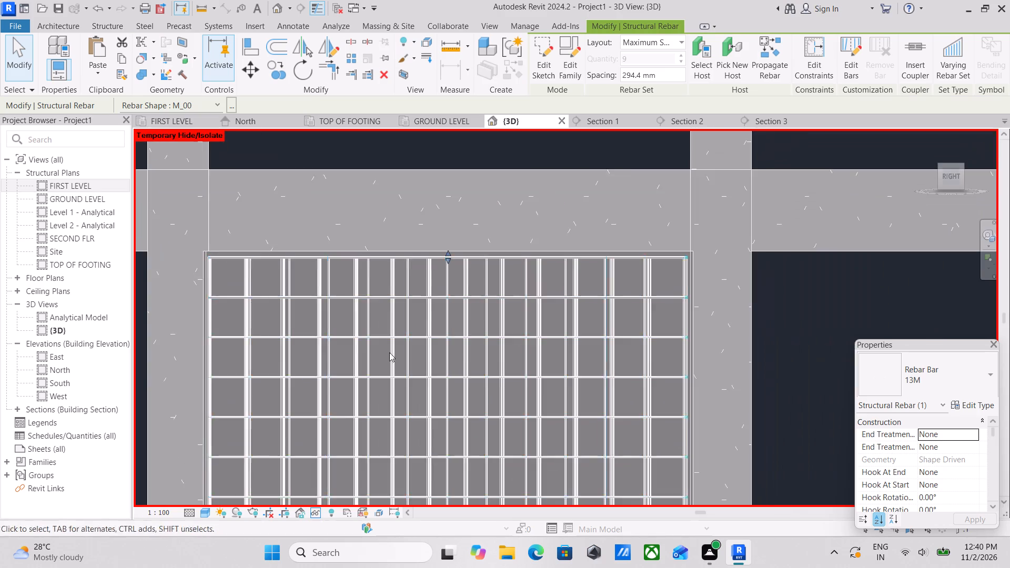
{"action": "middle_click_drag", "start_coordinate": [413, 345], "coordinate": [314, 276]}
{"action": "middle_click_drag", "start_coordinate": [505, 394], "coordinate": [473, 281]}
{"action": "middle_click_drag", "start_coordinate": [572, 385], "coordinate": [560, 334]}
{"action": "scroll", "coordinate": [544, 345], "scroll_direction": "up", "scroll_amount": 4}
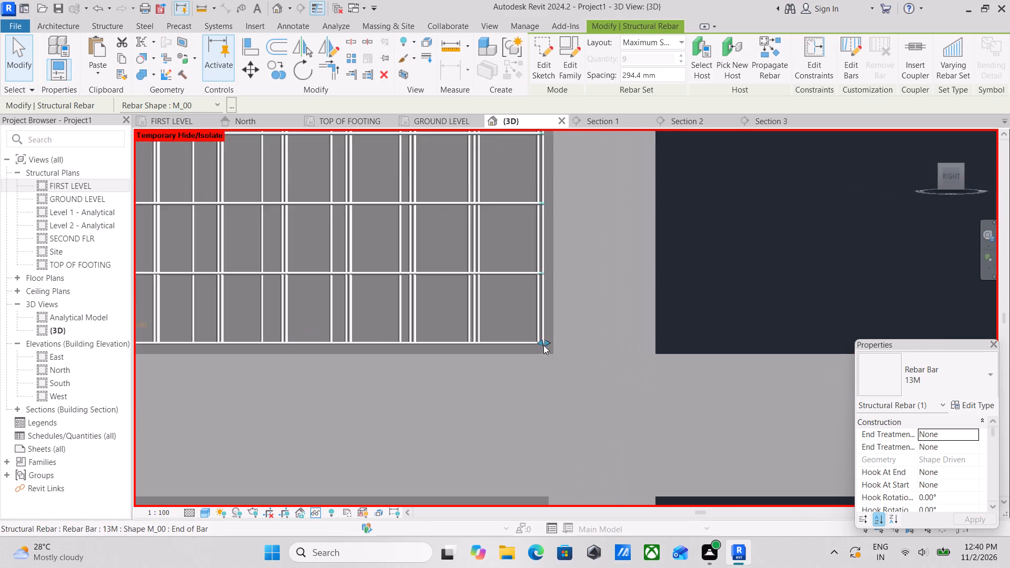
{"action": "scroll", "coordinate": [543, 345], "scroll_direction": "up", "scroll_amount": 7}
{"action": "left_click_drag", "start_coordinate": [540, 345], "coordinate": [530, 344]}
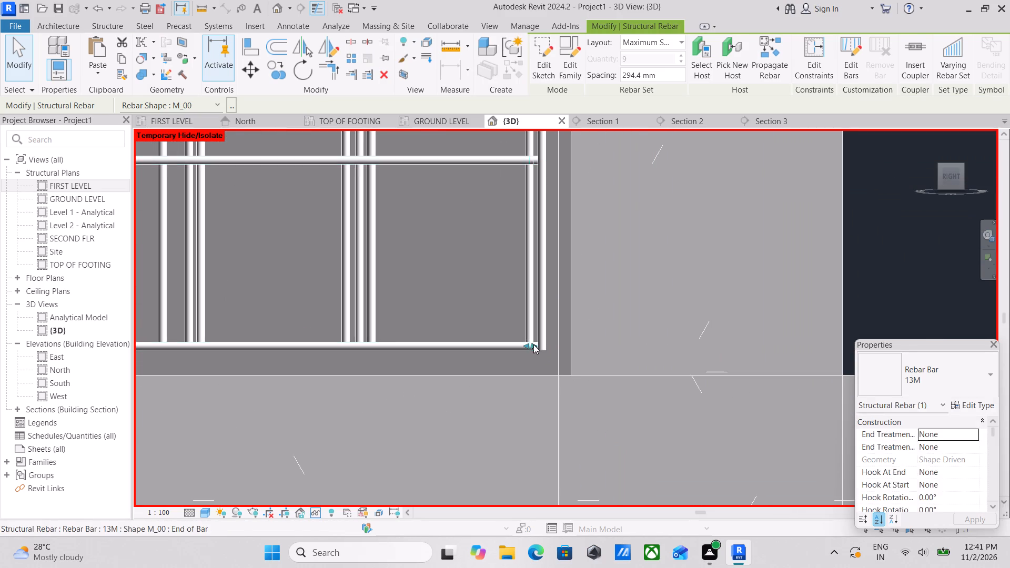
{"action": "scroll", "coordinate": [533, 344], "scroll_direction": "down", "scroll_amount": 3}
{"action": "key", "text": "Escape"}
Pull the outermost vertical rebar extents inward at the FIRST LEVEL wall's grid B end to line up with the neighbouring vertical bars.
{"action": "scroll", "coordinate": [537, 339], "scroll_direction": "down", "scroll_amount": 3}
{"action": "middle_click", "coordinate": [537, 339]}
{"action": "scroll", "coordinate": [531, 307], "scroll_direction": "up", "scroll_amount": 2}
{"action": "key", "text": "Escape"}
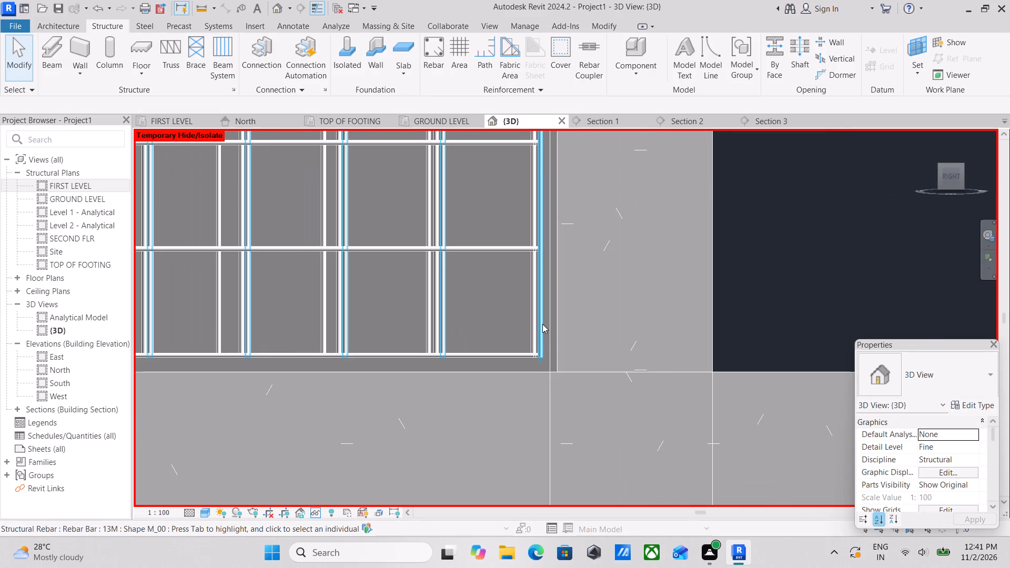
{"action": "left_click", "coordinate": [542, 324]}
{"action": "scroll", "coordinate": [542, 321], "scroll_direction": "down", "scroll_amount": 3}
{"action": "middle_click_drag", "start_coordinate": [542, 321], "coordinate": [573, 480]}
{"action": "scroll", "coordinate": [555, 375], "scroll_direction": "down", "scroll_amount": 3}
{"action": "middle_click_drag", "start_coordinate": [555, 375], "coordinate": [563, 402]}
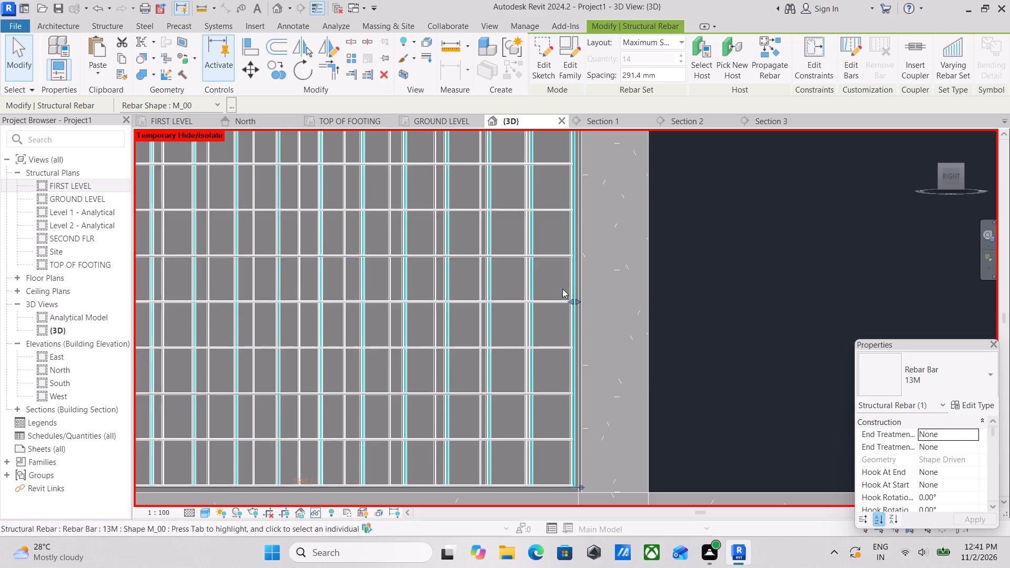
{"action": "scroll", "coordinate": [566, 287], "scroll_direction": "up", "scroll_amount": 7}
{"action": "left_click_drag", "start_coordinate": [581, 318], "coordinate": [574, 318]}
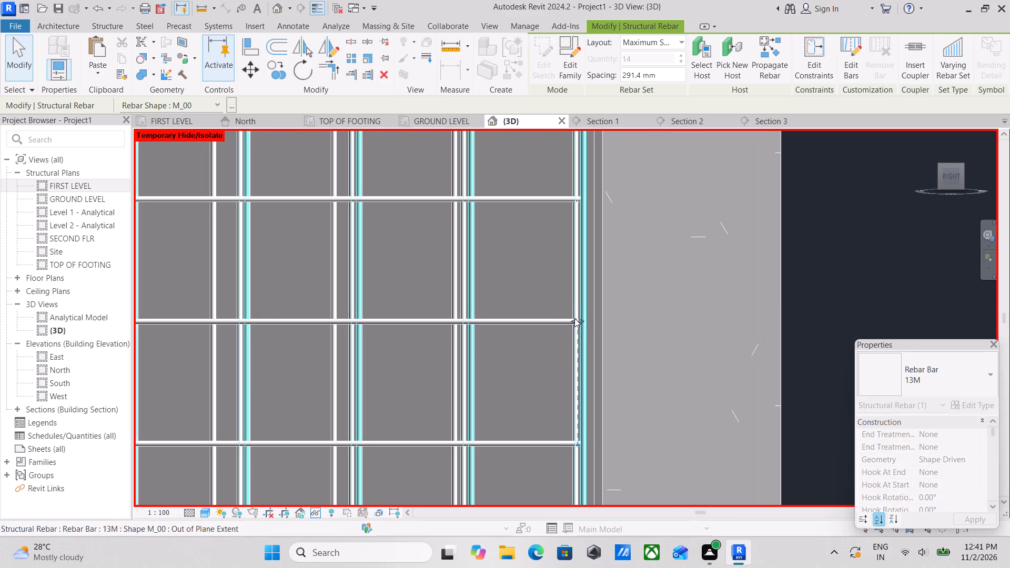
{"action": "scroll", "coordinate": [575, 318], "scroll_direction": "down", "scroll_amount": 5}
{"action": "key", "text": "Escape"}
{"action": "scroll", "coordinate": [577, 319], "scroll_direction": "up", "scroll_amount": 6}
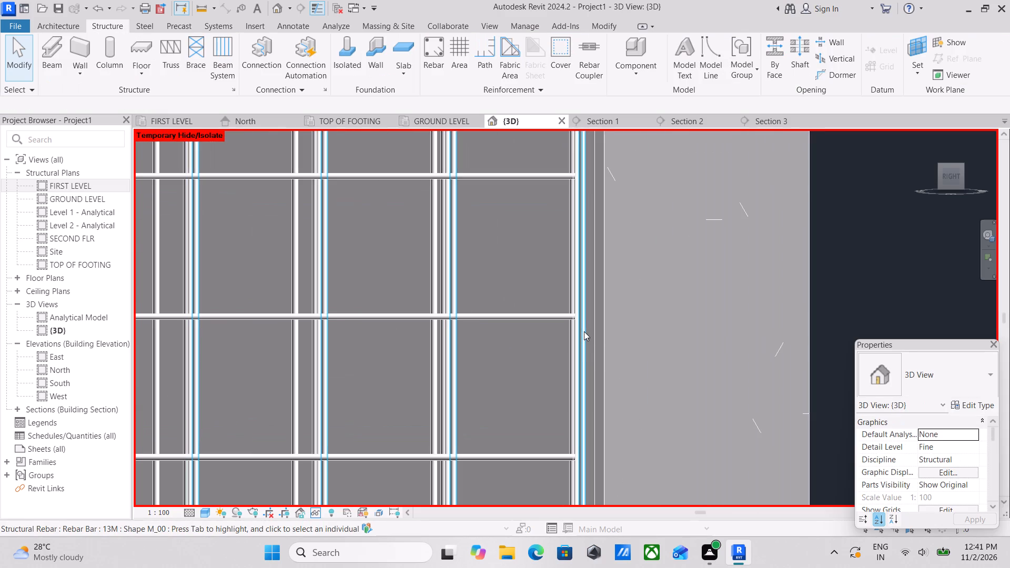
{"action": "left_click", "coordinate": [584, 331]}
{"action": "scroll", "coordinate": [580, 317], "scroll_direction": "up", "scroll_amount": 3}
{"action": "left_click_drag", "start_coordinate": [580, 317], "coordinate": [569, 317]}
{"action": "scroll", "coordinate": [570, 317], "scroll_direction": "down", "scroll_amount": 5}
{"action": "key", "text": "Escape"}
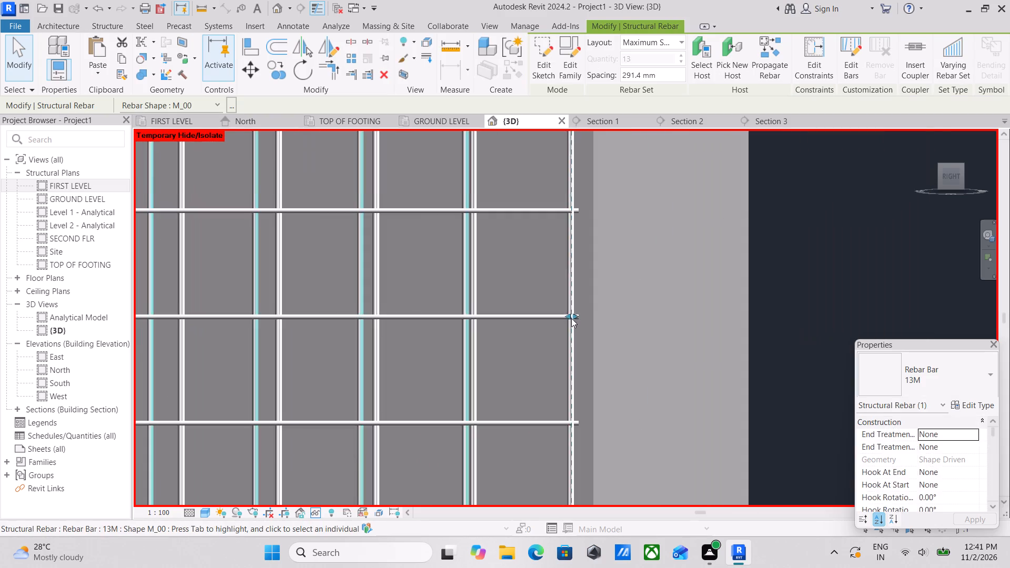
Check the adjusted rebar of the FIRST LEVEL wall in angled views, including its upper corner at the grid B column.
{"action": "scroll", "coordinate": [573, 316], "scroll_direction": "down", "scroll_amount": 7}
{"action": "middle_click_drag", "start_coordinate": [567, 317], "coordinate": [668, 441]}
{"action": "middle_click_drag", "start_coordinate": [612, 292], "coordinate": [654, 302]}
{"action": "scroll", "coordinate": [654, 302], "scroll_direction": "up", "scroll_amount": 1}
{"action": "key", "text": "Escape"}
{"action": "scroll", "coordinate": [654, 302], "scroll_direction": "down", "scroll_amount": 8}
{"action": "scroll", "coordinate": [621, 328], "scroll_direction": "down", "scroll_amount": 4}
{"action": "middle_click_drag", "start_coordinate": [574, 315], "coordinate": [661, 388], "text": "shift"}
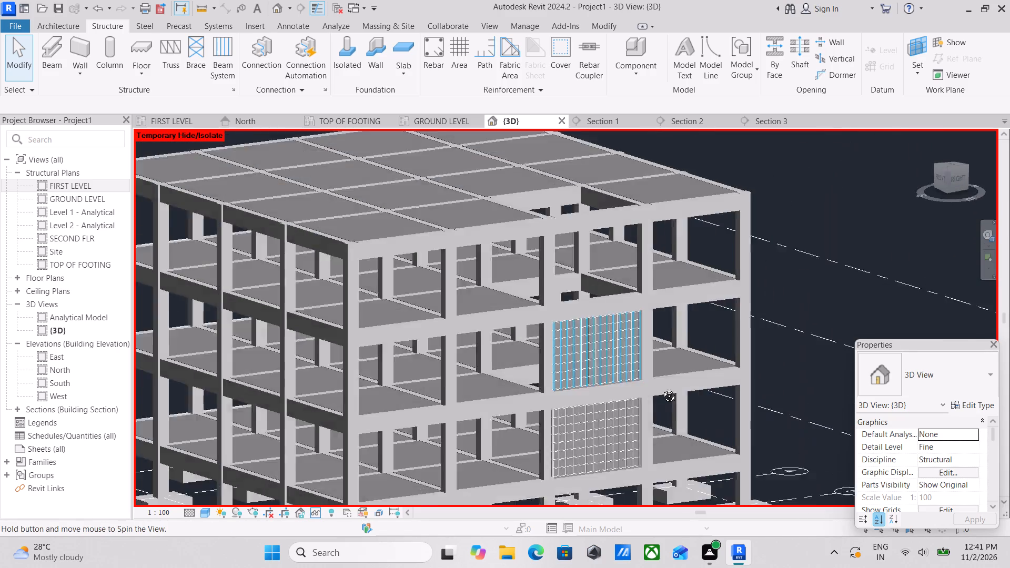
{"action": "middle_click_drag", "start_coordinate": [661, 388], "coordinate": [635, 452], "text": "shift"}
{"action": "scroll", "coordinate": [623, 312], "scroll_direction": "up", "scroll_amount": 15}
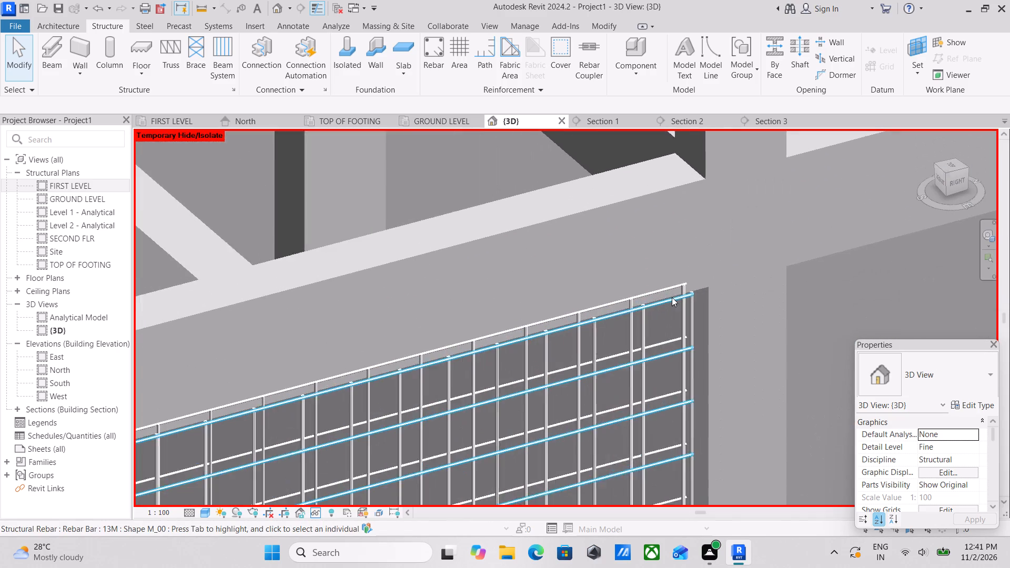
Copy the reinforced FIRST LEVEL wall up into the SECOND FLR bay between grids C and B, with the Constrain option off.
{"action": "left_click", "coordinate": [714, 292]}
{"action": "scroll", "coordinate": [714, 292], "scroll_direction": "down", "scroll_amount": 5}
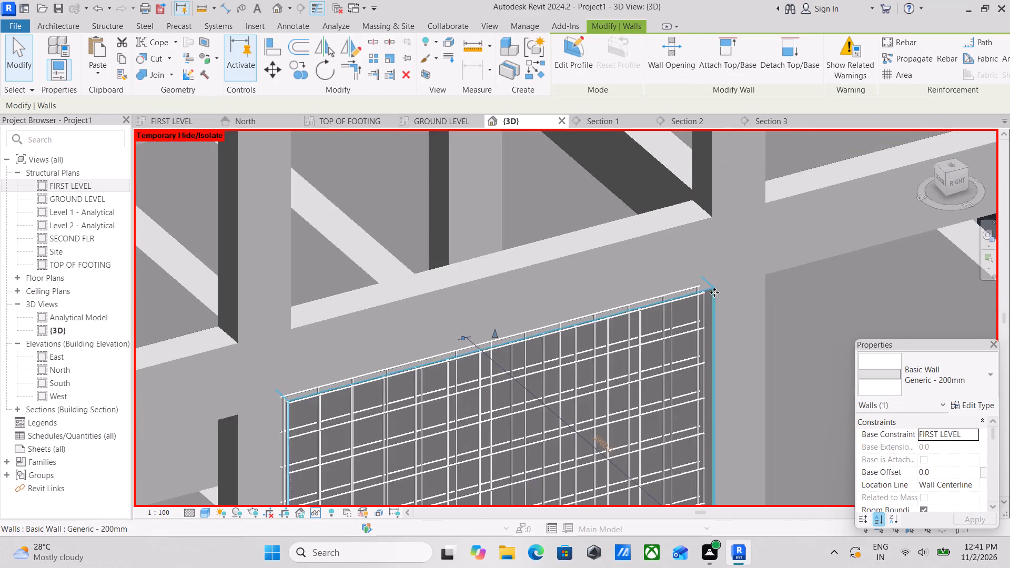
{"action": "left_click", "coordinate": [956, 178]}
{"action": "scroll", "coordinate": [700, 331], "scroll_direction": "down", "scroll_amount": 3}
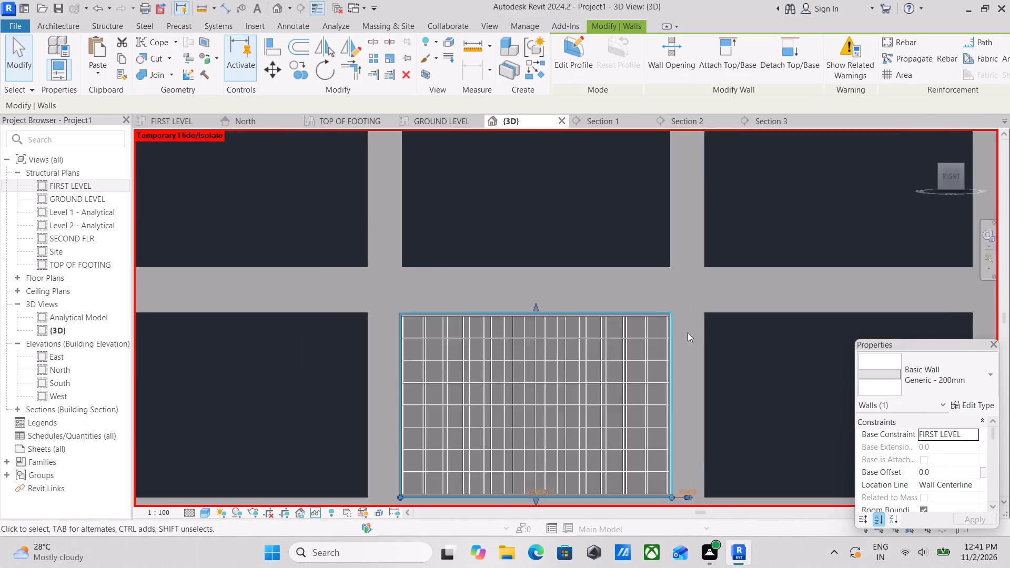
{"action": "scroll", "coordinate": [688, 332], "scroll_direction": "down", "scroll_amount": 1}
{"action": "middle_click_drag", "start_coordinate": [688, 329], "coordinate": [689, 303]}
{"action": "type", "text": "CO"}
{"action": "scroll", "coordinate": [562, 253], "scroll_direction": "up", "scroll_amount": 2}
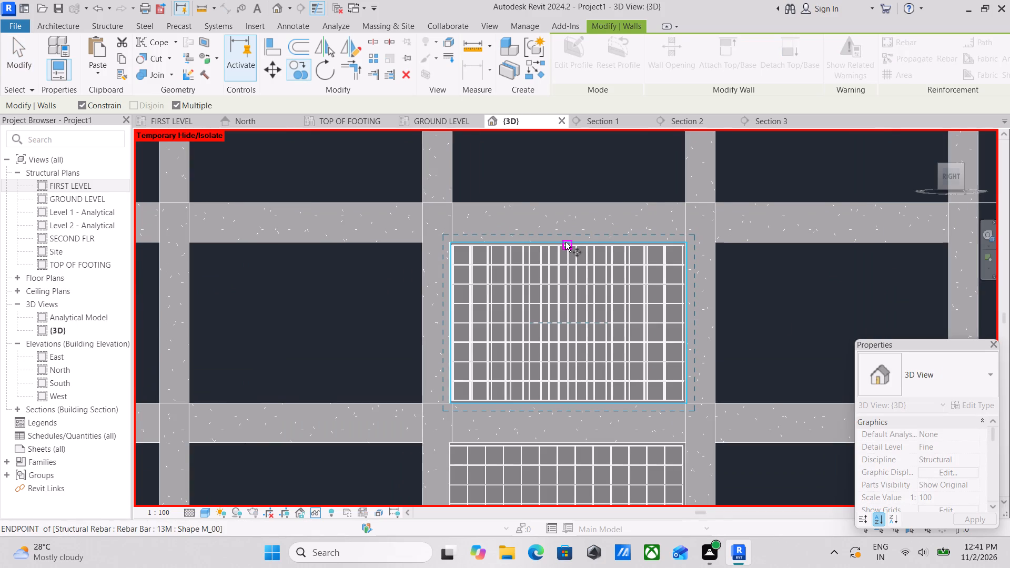
{"action": "left_click", "coordinate": [565, 240]}
{"action": "middle_click_drag", "start_coordinate": [560, 196], "coordinate": [581, 406]}
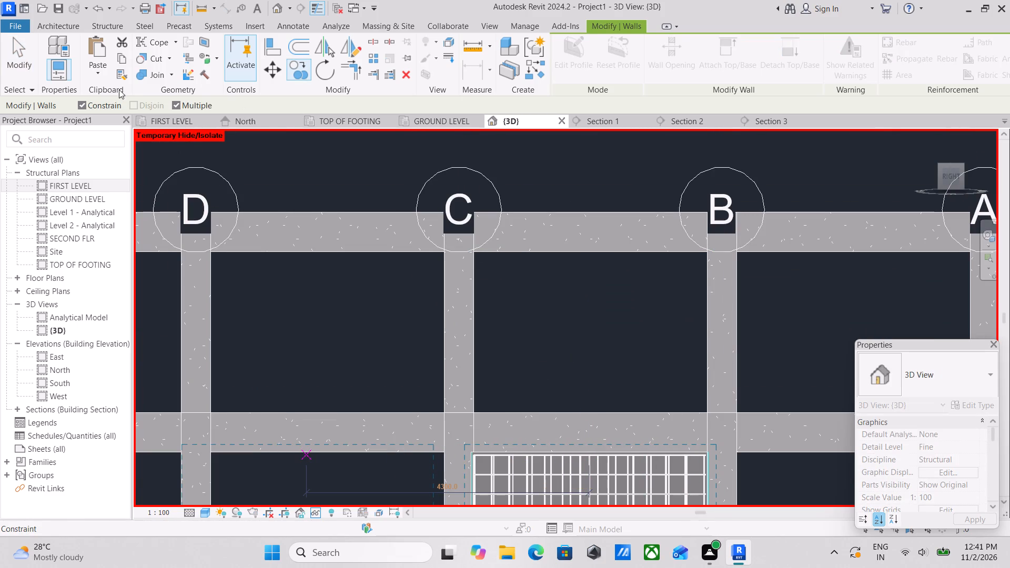
{"action": "left_click", "coordinate": [80, 104]}
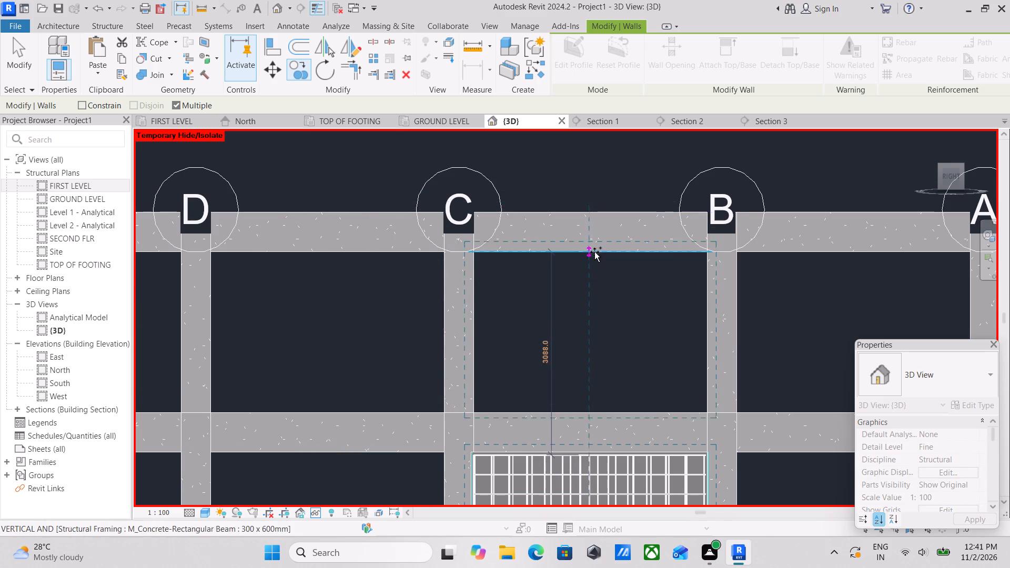
{"action": "scroll", "coordinate": [594, 252], "scroll_direction": "up", "scroll_amount": 1}
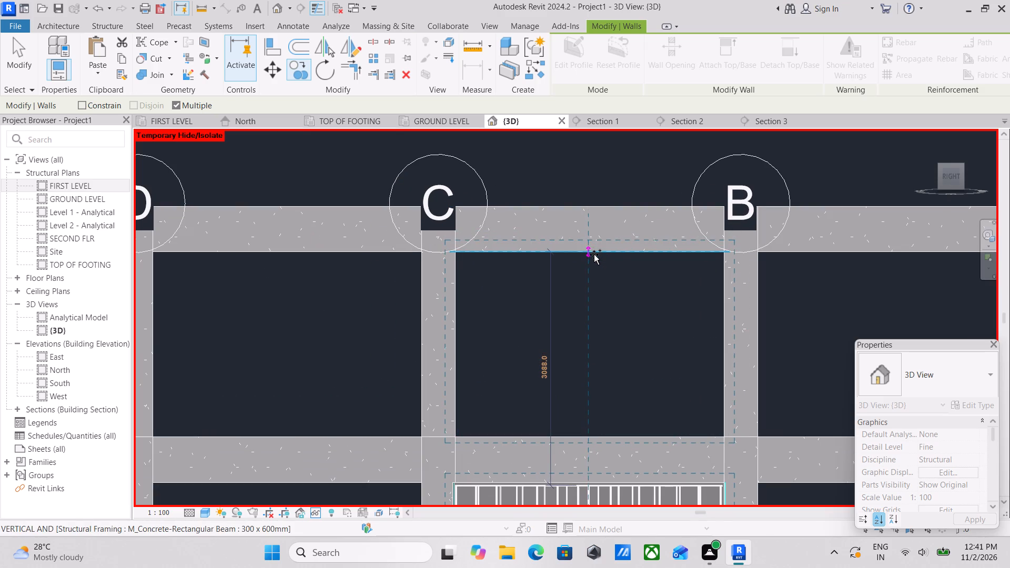
{"action": "left_click", "coordinate": [598, 251]}
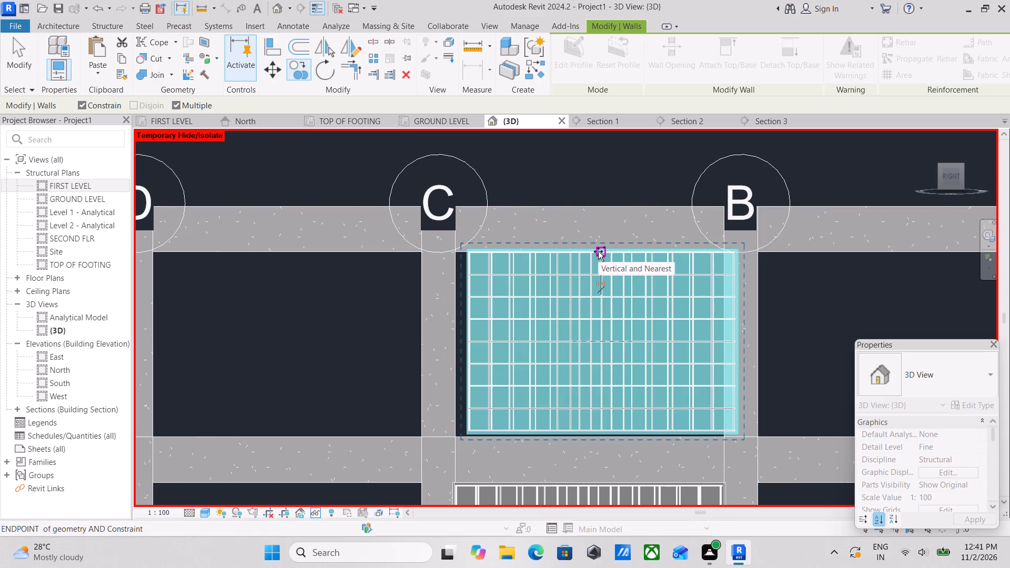
{"action": "key", "text": "Escape"}
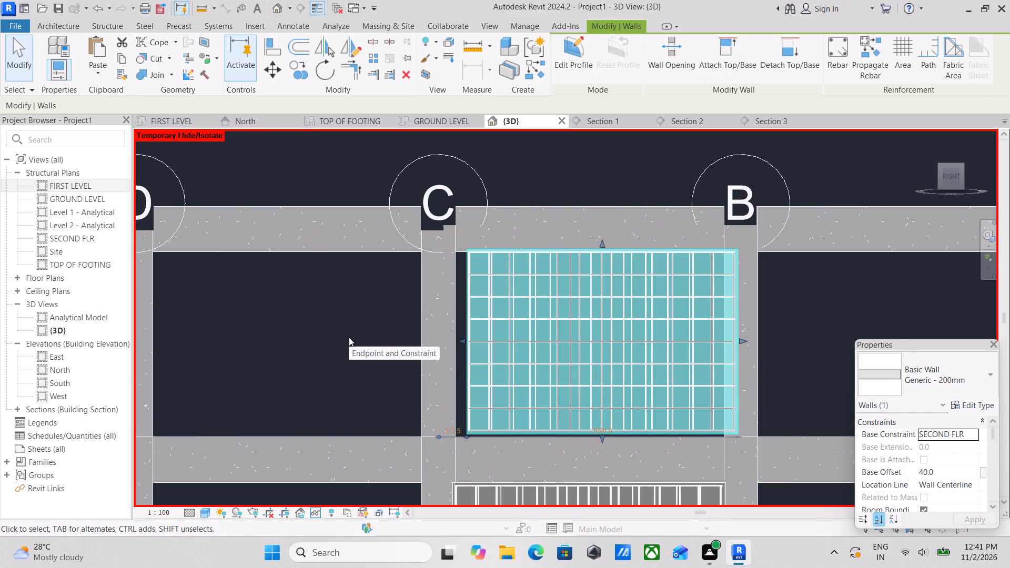
Nudge the copied SECOND FLR wall toward the grid C column to fit it into the bay between the columns.
{"action": "key", "text": "Left"}
{"action": "key", "text": "Left"}
{"action": "key", "text": "Left"}
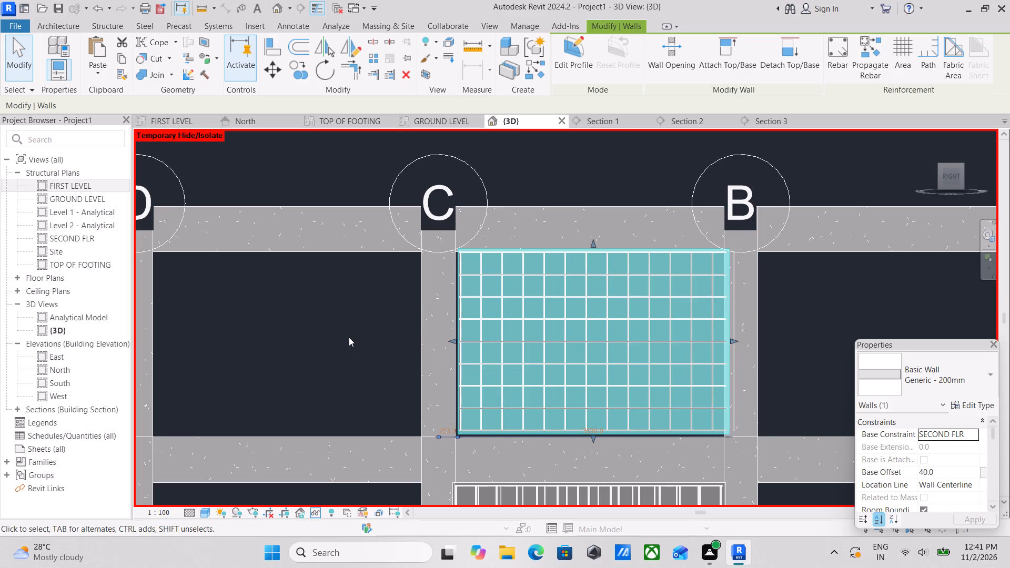
{"action": "key", "text": "Left"}
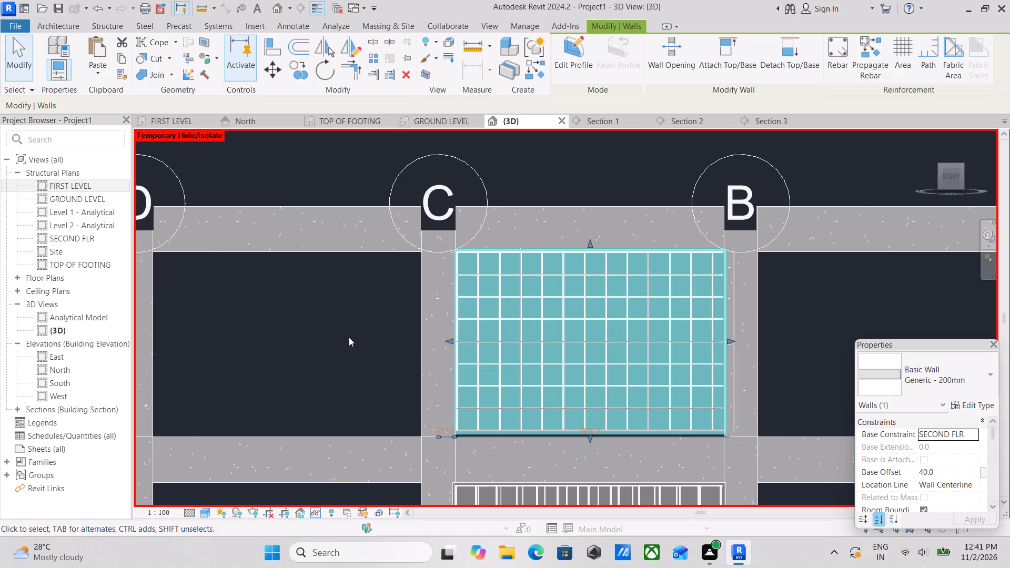
{"action": "key", "text": "Down"}
{"action": "scroll", "coordinate": [605, 382], "scroll_direction": "up", "scroll_amount": 2}
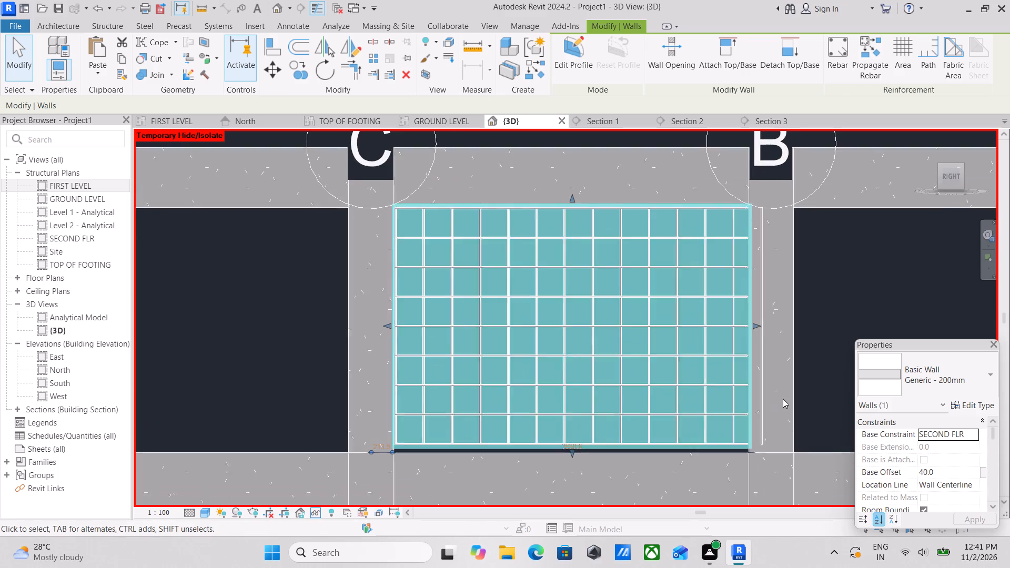
{"action": "scroll", "coordinate": [783, 399], "scroll_direction": "up", "scroll_amount": 3}
{"action": "key", "text": "Right"}
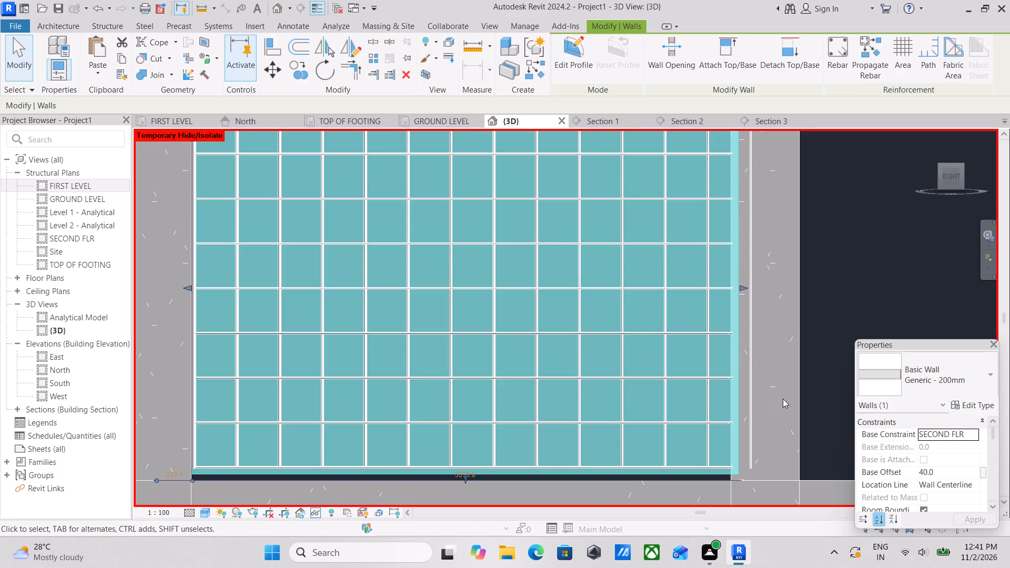
{"action": "scroll", "coordinate": [752, 386], "scroll_direction": "down", "scroll_amount": 3}
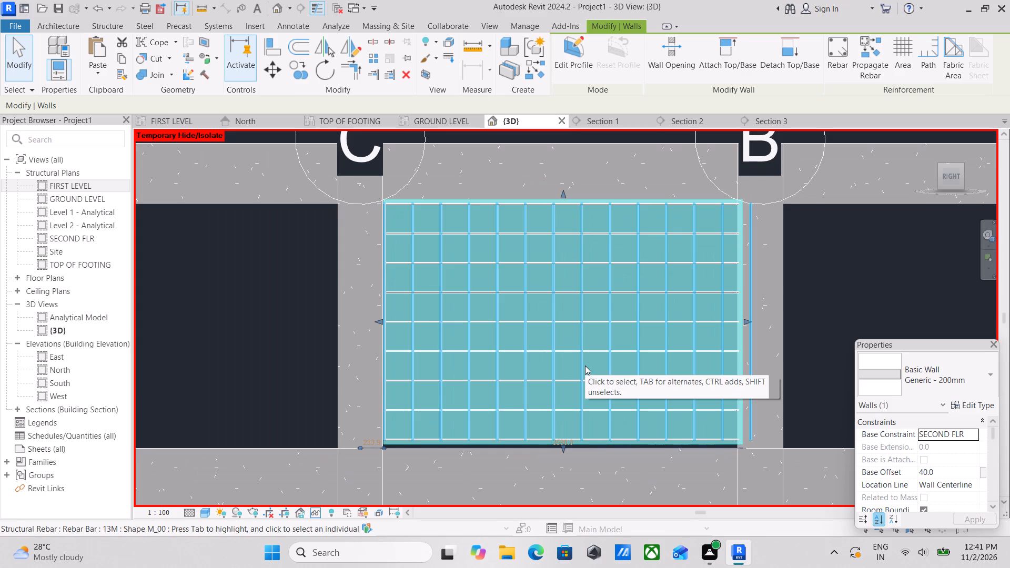
{"action": "key", "text": "Down"}
{"action": "key", "text": "Down"}
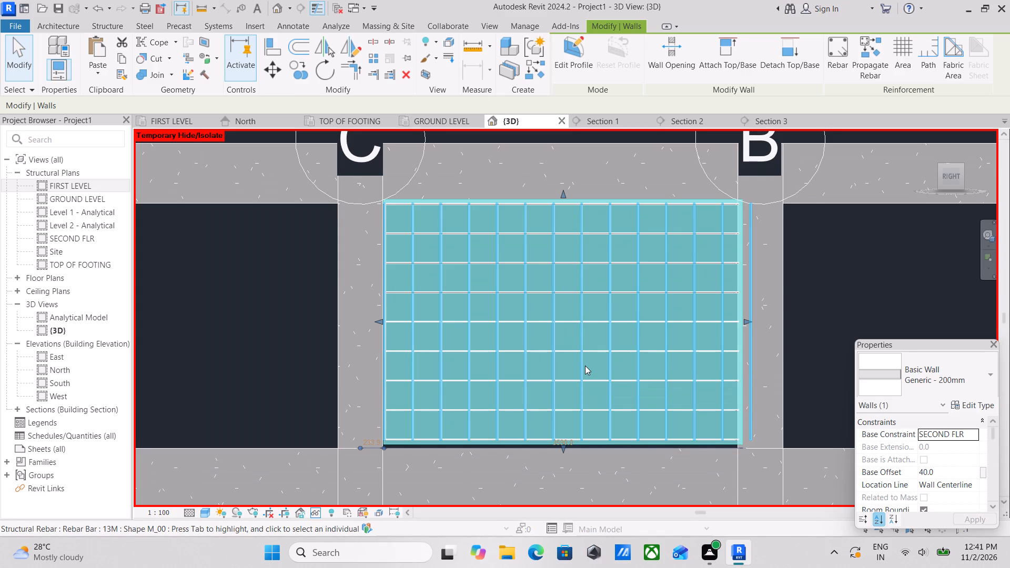
{"action": "key", "text": "Down"}
{"action": "scroll", "coordinate": [577, 363], "scroll_direction": "down", "scroll_amount": 6}
{"action": "key", "text": "Escape"}
Stretch the SECOND FLR wall's base down to the top of the floor beam, at a base offset of 0.
{"action": "scroll", "coordinate": [591, 442], "scroll_direction": "up", "scroll_amount": 3}
{"action": "scroll", "coordinate": [558, 394], "scroll_direction": "up", "scroll_amount": 1}
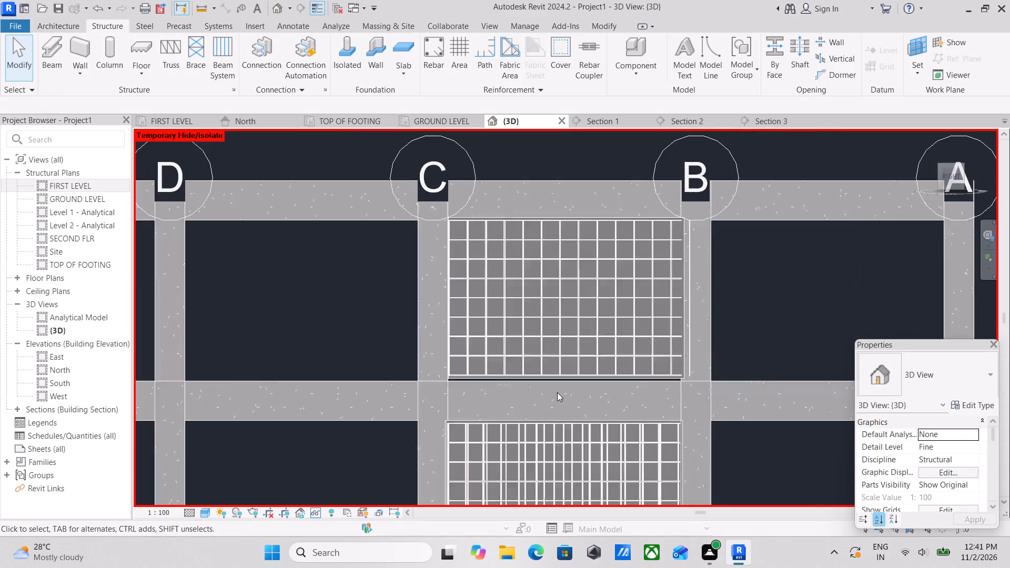
{"action": "scroll", "coordinate": [557, 392], "scroll_direction": "up", "scroll_amount": 2}
{"action": "left_click", "coordinate": [534, 374]}
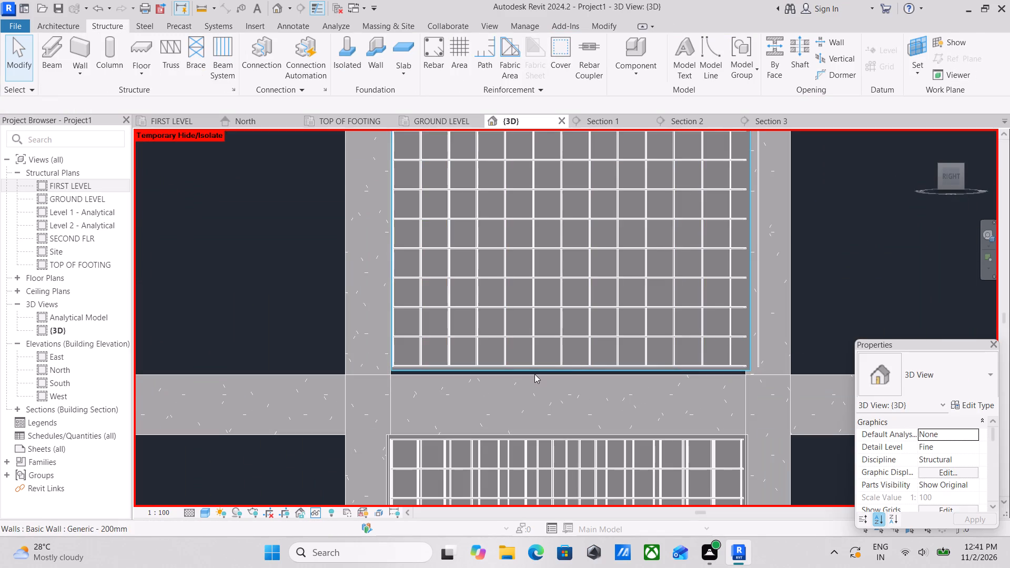
{"action": "scroll", "coordinate": [633, 393], "scroll_direction": "up", "scroll_amount": 8}
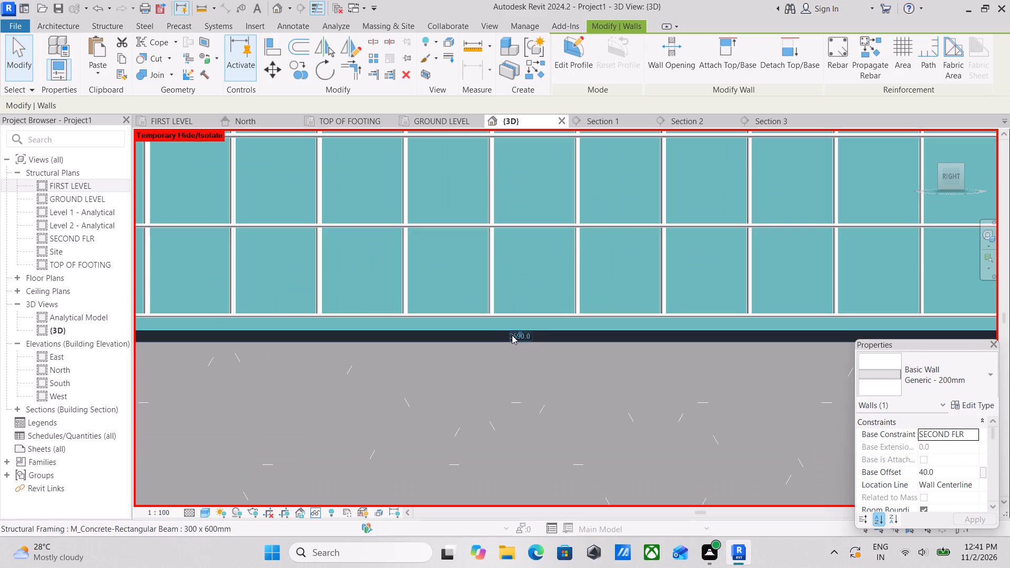
{"action": "scroll", "coordinate": [527, 340], "scroll_direction": "up", "scroll_amount": 11}
{"action": "left_click_drag", "start_coordinate": [497, 302], "coordinate": [501, 309]}
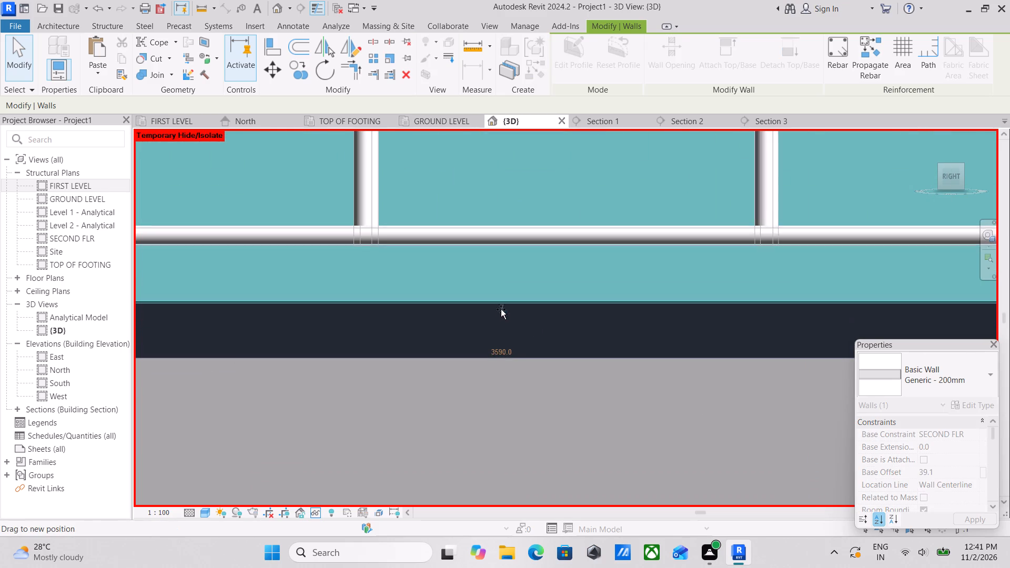
{"action": "left_click_drag", "start_coordinate": [501, 309], "coordinate": [512, 355]}
{"action": "scroll", "coordinate": [512, 355], "scroll_direction": "down", "scroll_amount": 15}
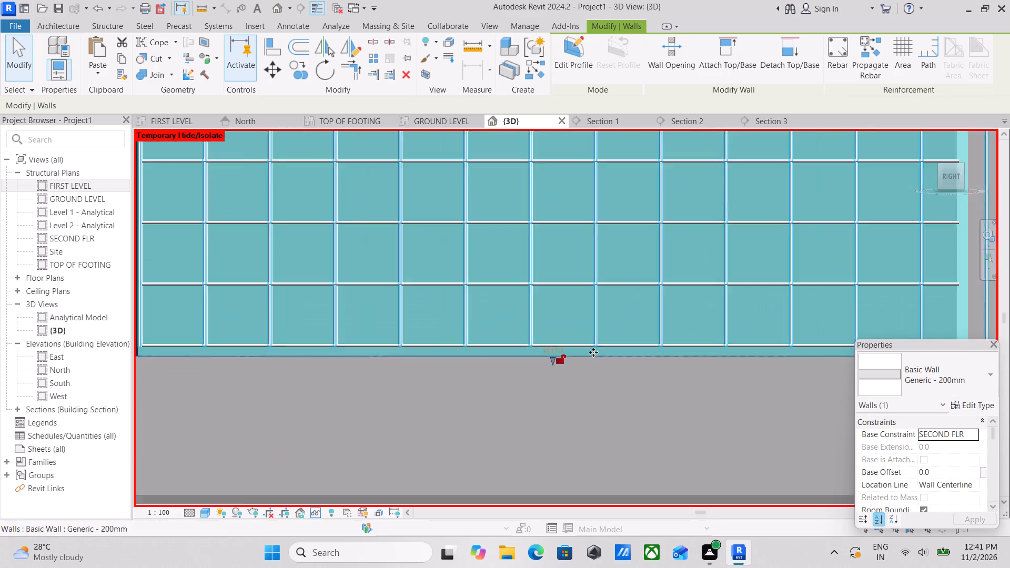
Extend the SECOND FLR wall's grid C end to meet the column face.
{"action": "scroll", "coordinate": [593, 352], "scroll_direction": "down", "scroll_amount": 6}
{"action": "scroll", "coordinate": [569, 218], "scroll_direction": "up", "scroll_amount": 2}
{"action": "middle_click_drag", "start_coordinate": [569, 218], "coordinate": [581, 300]}
{"action": "scroll", "coordinate": [581, 300], "scroll_direction": "down", "scroll_amount": 1}
{"action": "scroll", "coordinate": [445, 246], "scroll_direction": "up", "scroll_amount": 5}
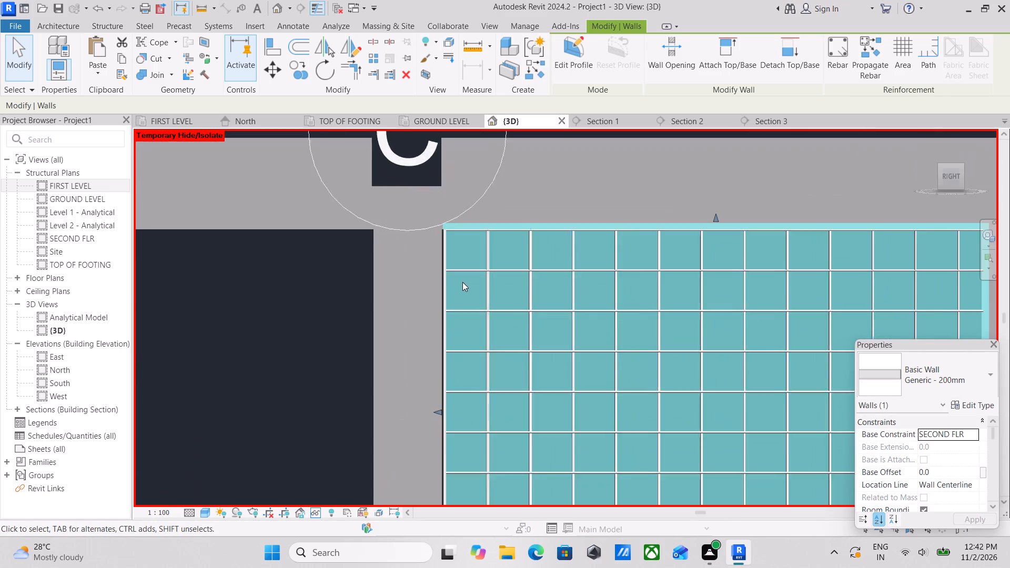
{"action": "scroll", "coordinate": [462, 282], "scroll_direction": "up", "scroll_amount": 3}
{"action": "scroll", "coordinate": [407, 287], "scroll_direction": "up", "scroll_amount": 4}
{"action": "scroll", "coordinate": [416, 286], "scroll_direction": "down", "scroll_amount": 4}
{"action": "middle_click_drag", "start_coordinate": [418, 287], "coordinate": [473, 168]}
{"action": "scroll", "coordinate": [525, 325], "scroll_direction": "down", "scroll_amount": 1}
{"action": "middle_click_drag", "start_coordinate": [521, 323], "coordinate": [533, 281]}
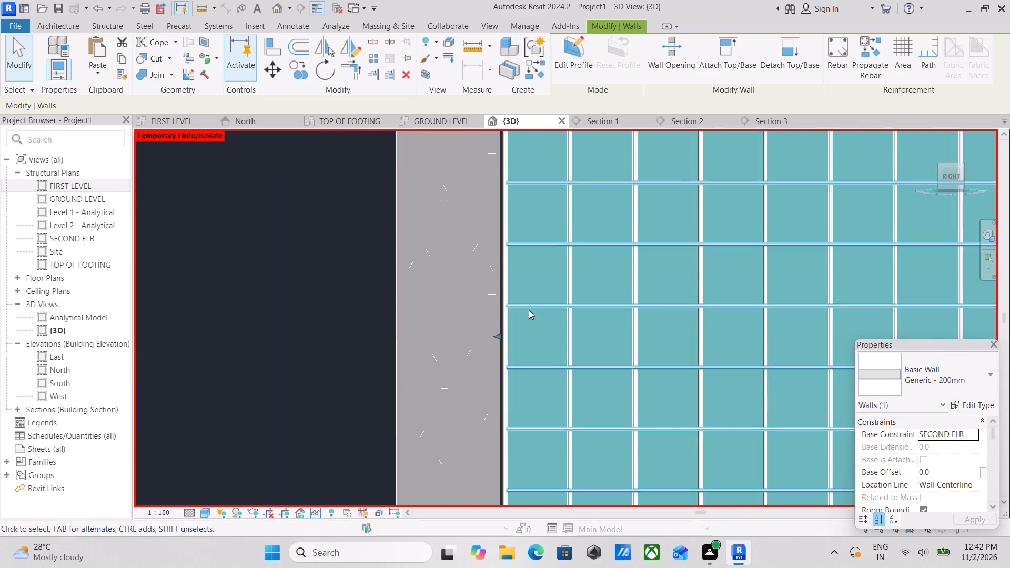
{"action": "scroll", "coordinate": [513, 352], "scroll_direction": "up", "scroll_amount": 13}
{"action": "left_click", "coordinate": [505, 300]}
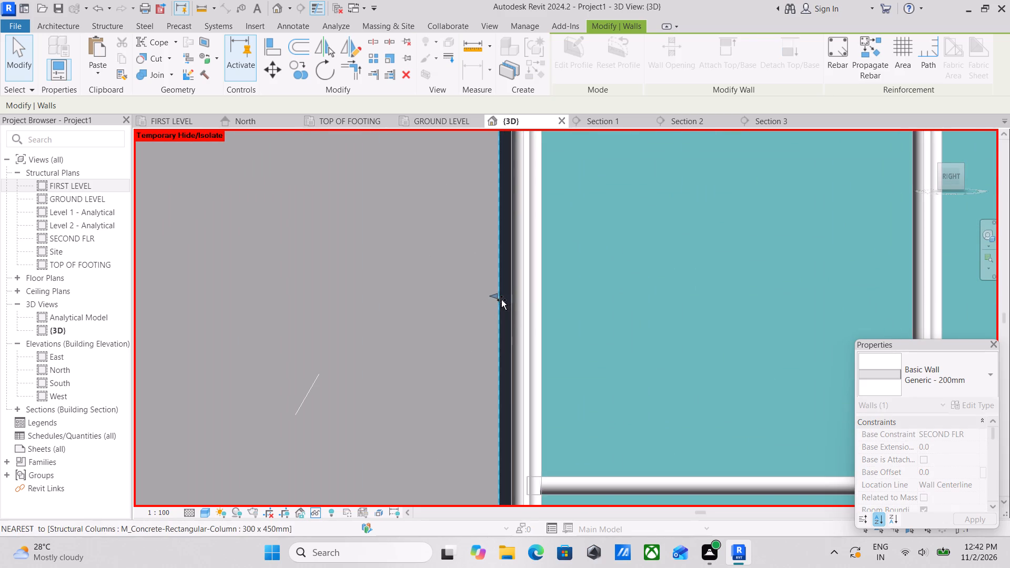
{"action": "scroll", "coordinate": [502, 300], "scroll_direction": "down", "scroll_amount": 5}
{"action": "scroll", "coordinate": [601, 289], "scroll_direction": "down", "scroll_amount": 5}
{"action": "key", "text": "Escape"}
Pull the outermost extent of one vertical 13M rebar set inward from the grid B column in the SECOND FLR wall.
{"action": "scroll", "coordinate": [648, 270], "scroll_direction": "down", "scroll_amount": 4}
{"action": "middle_click_drag", "start_coordinate": [645, 270], "coordinate": [506, 321]}
{"action": "scroll", "coordinate": [499, 326], "scroll_direction": "up", "scroll_amount": 1}
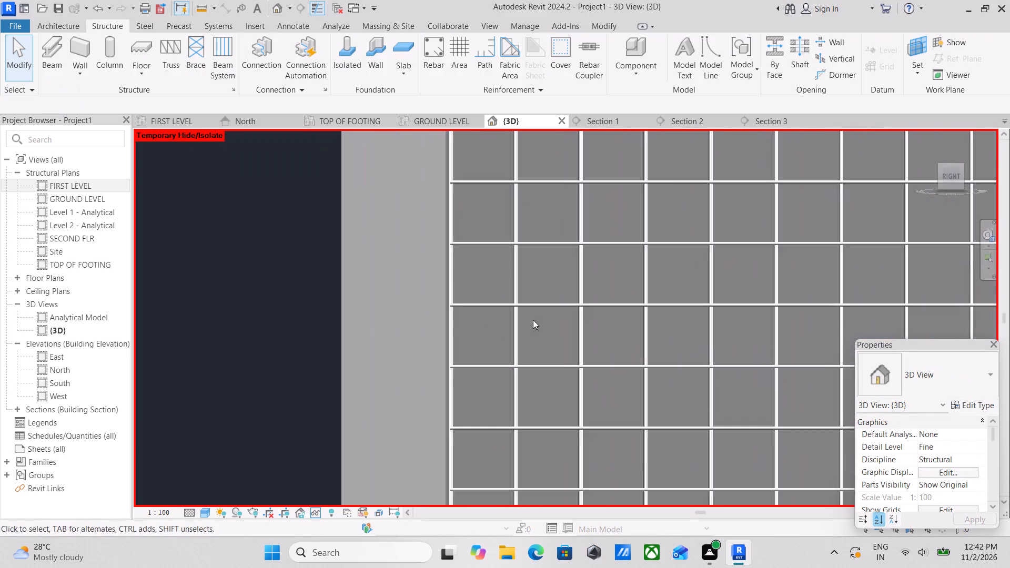
{"action": "scroll", "coordinate": [627, 293], "scroll_direction": "down", "scroll_amount": 4}
{"action": "middle_click_drag", "start_coordinate": [625, 295], "coordinate": [472, 343]}
{"action": "scroll", "coordinate": [702, 324], "scroll_direction": "down", "scroll_amount": 2}
{"action": "middle_click_drag", "start_coordinate": [691, 324], "coordinate": [591, 364]}
{"action": "scroll", "coordinate": [807, 297], "scroll_direction": "up", "scroll_amount": 3}
{"action": "scroll", "coordinate": [674, 281], "scroll_direction": "up", "scroll_amount": 2}
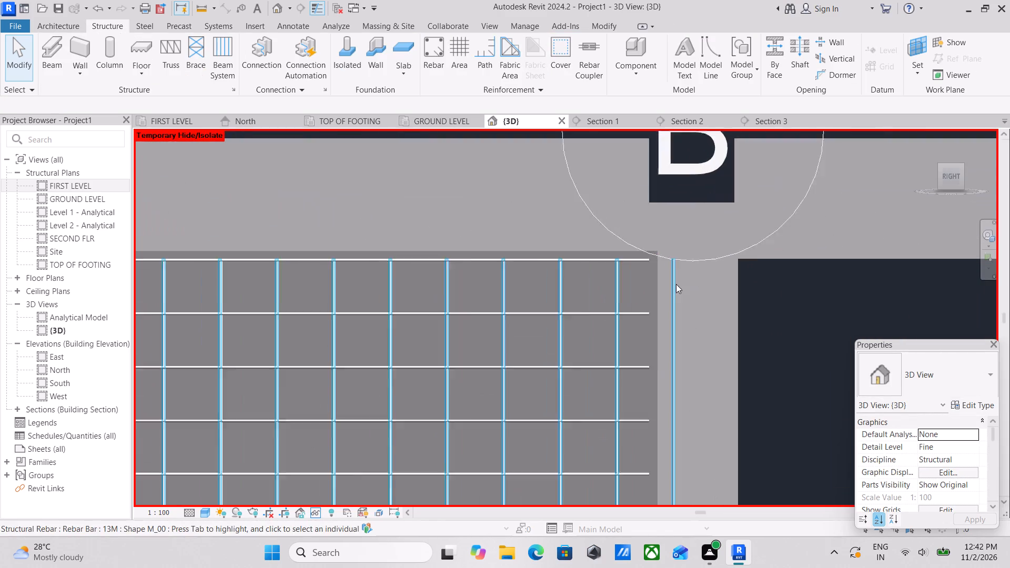
{"action": "scroll", "coordinate": [676, 284], "scroll_direction": "up", "scroll_amount": 1}
{"action": "scroll", "coordinate": [652, 311], "scroll_direction": "down", "scroll_amount": 2}
{"action": "left_click", "coordinate": [664, 320]}
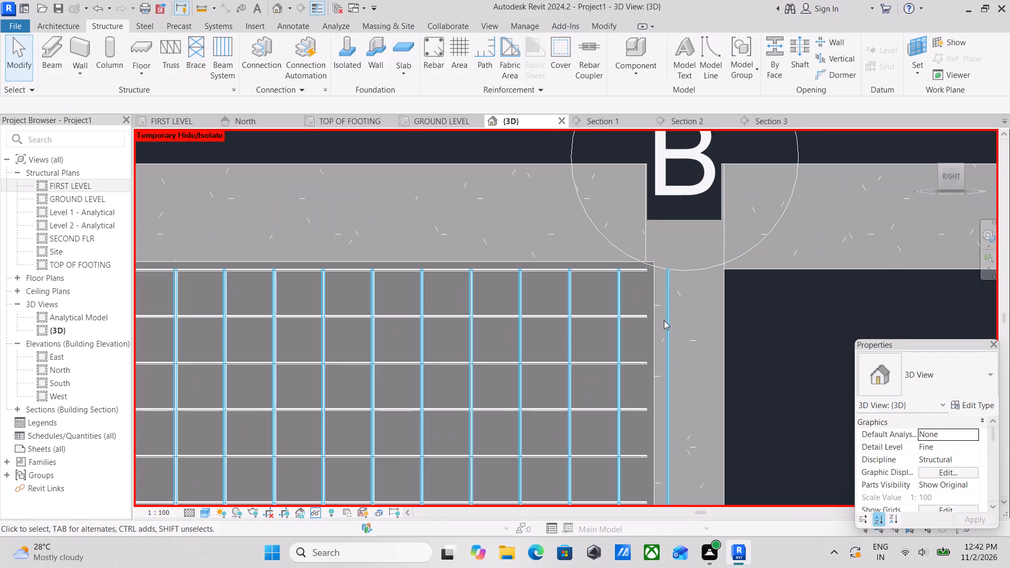
{"action": "scroll", "coordinate": [665, 320], "scroll_direction": "down", "scroll_amount": 8}
{"action": "middle_click_drag", "start_coordinate": [673, 339], "coordinate": [669, 288]}
{"action": "scroll", "coordinate": [674, 322], "scroll_direction": "up", "scroll_amount": 9}
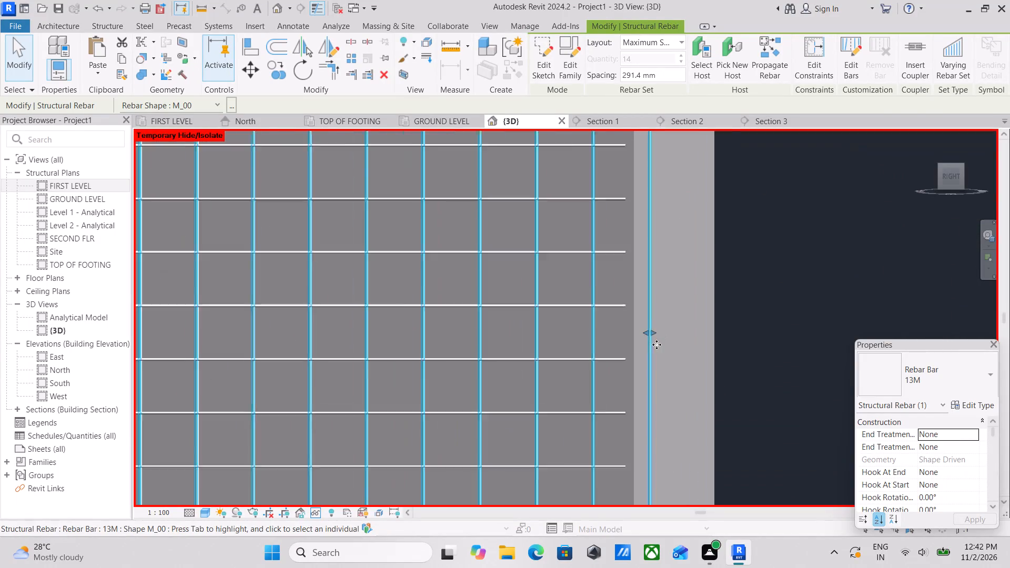
{"action": "scroll", "coordinate": [656, 344], "scroll_direction": "up", "scroll_amount": 2}
{"action": "left_click_drag", "start_coordinate": [647, 327], "coordinate": [612, 328]}
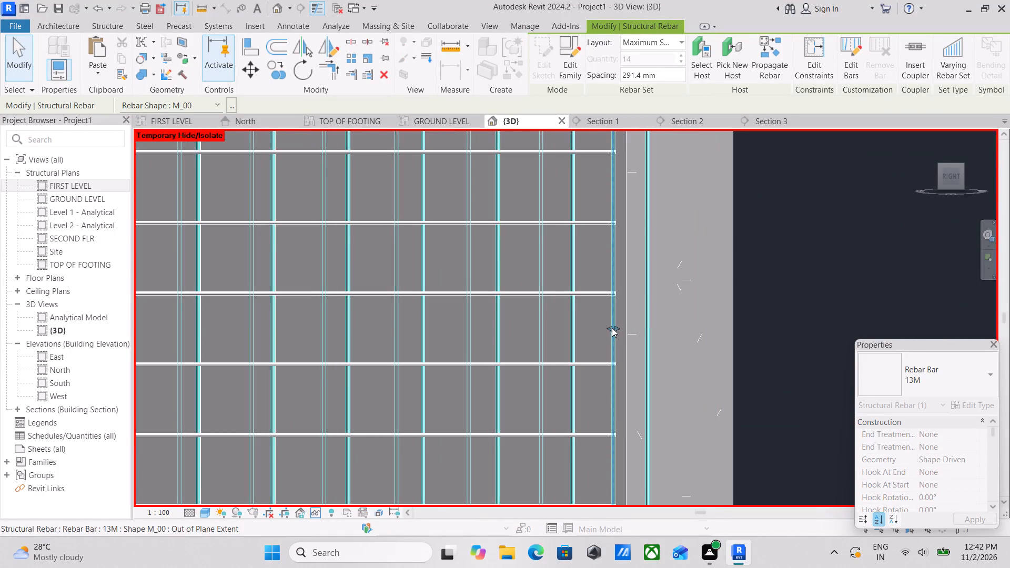
{"action": "scroll", "coordinate": [613, 328], "scroll_direction": "down", "scroll_amount": 9}
{"action": "middle_click_drag", "start_coordinate": [632, 338], "coordinate": [683, 428]}
{"action": "scroll", "coordinate": [652, 336], "scroll_direction": "up", "scroll_amount": 3}
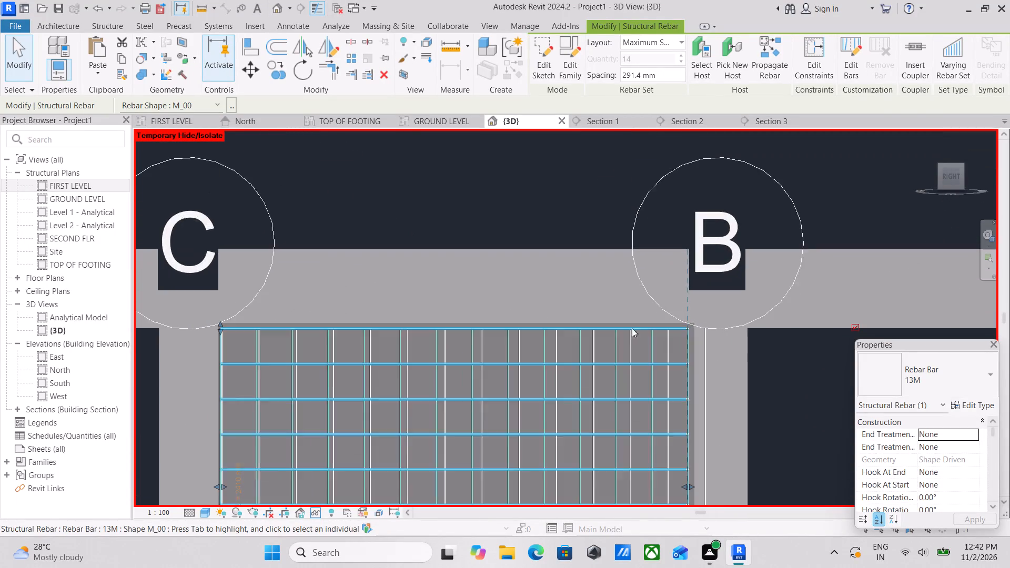
{"action": "scroll", "coordinate": [632, 328], "scroll_direction": "up", "scroll_amount": 4}
{"action": "key", "text": "Escape"}
Examine both faces' rebar at the SECOND FLR wall's grid B end in angled 3D views.
{"action": "scroll", "coordinate": [533, 310], "scroll_direction": "down", "scroll_amount": 5}
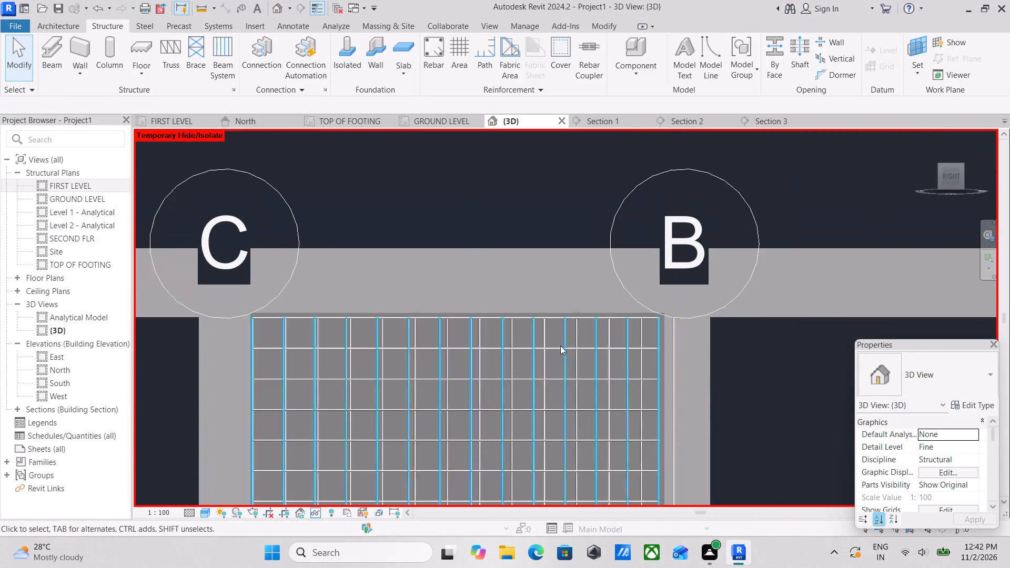
{"action": "scroll", "coordinate": [560, 346], "scroll_direction": "down", "scroll_amount": 7}
{"action": "middle_click_drag", "start_coordinate": [486, 376], "coordinate": [549, 461], "text": "shift"}
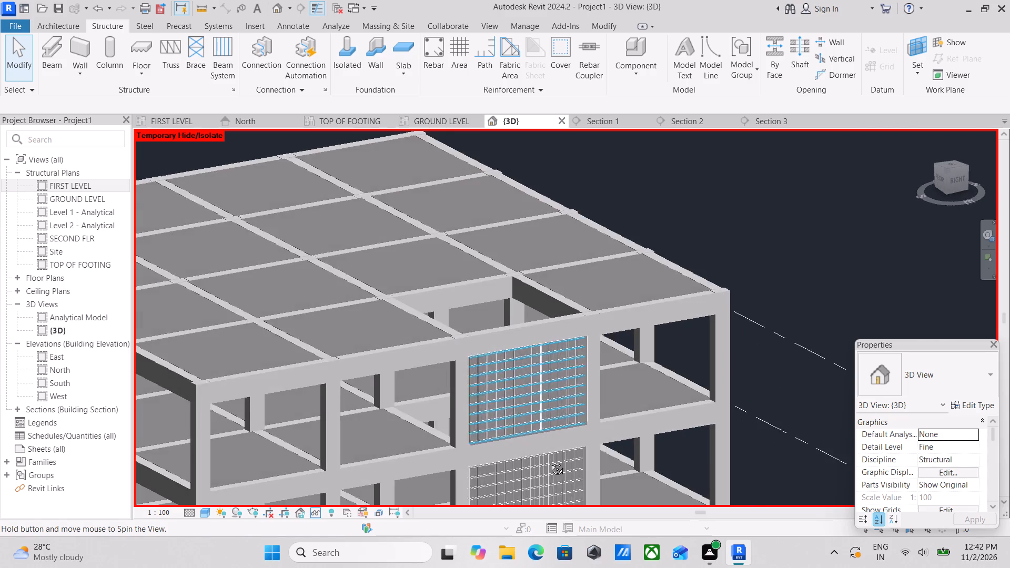
{"action": "middle_click_drag", "start_coordinate": [549, 461], "coordinate": [529, 450], "text": "shift"}
{"action": "middle_click_drag", "start_coordinate": [596, 430], "coordinate": [399, 399], "text": "shift"}
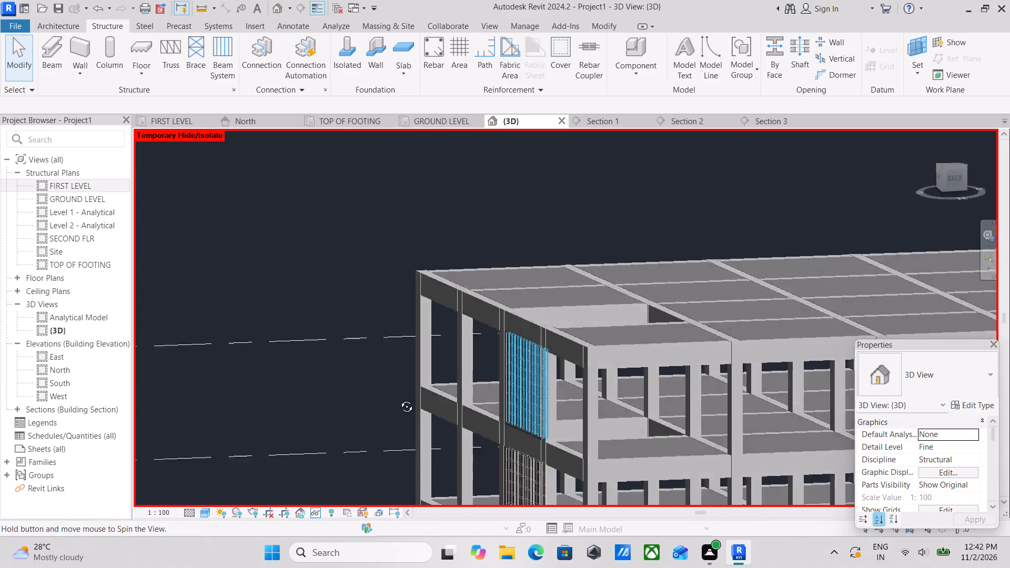
{"action": "middle_click_drag", "start_coordinate": [399, 399], "coordinate": [589, 510], "text": "shift"}
{"action": "scroll", "coordinate": [608, 379], "scroll_direction": "up", "scroll_amount": 3}
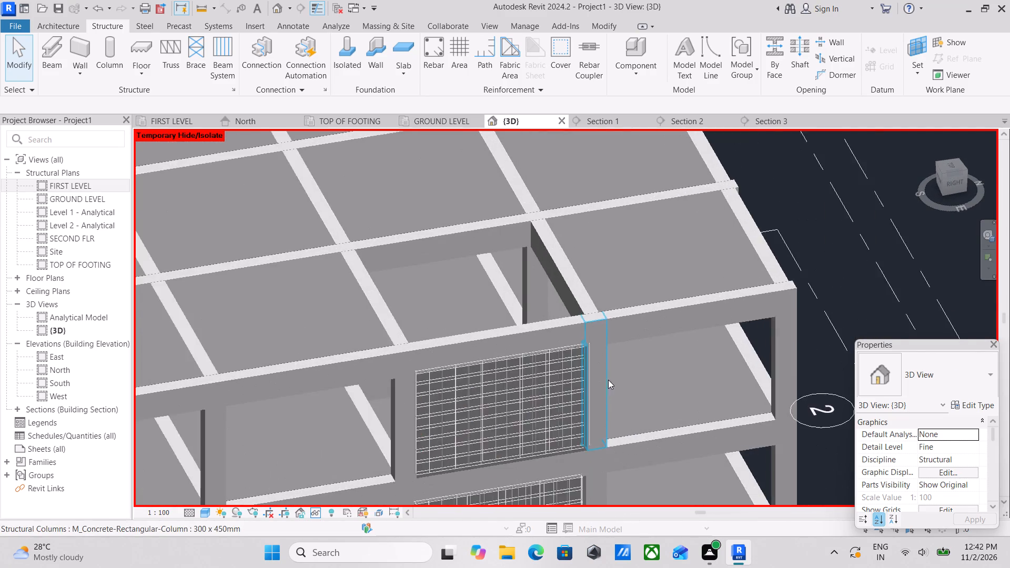
{"action": "scroll", "coordinate": [600, 393], "scroll_direction": "up", "scroll_amount": 8}
{"action": "scroll", "coordinate": [558, 260], "scroll_direction": "up", "scroll_amount": 2}
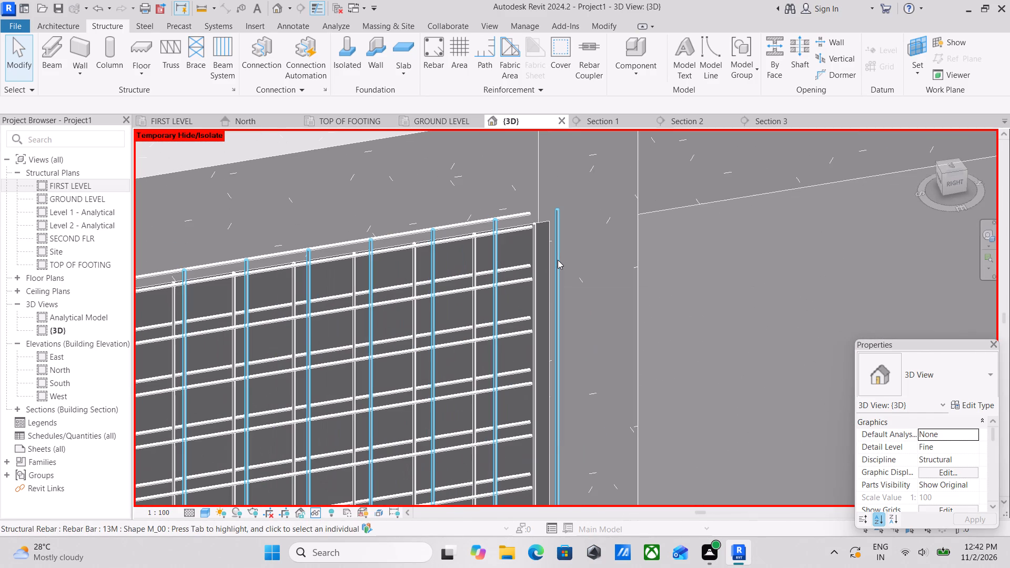
Pull the outermost extent of the overhanging vertical 13M rebar set inward from the grid B column in the SECOND FLR wall.
{"action": "left_click", "coordinate": [558, 260]}
{"action": "left_click", "coordinate": [957, 180]}
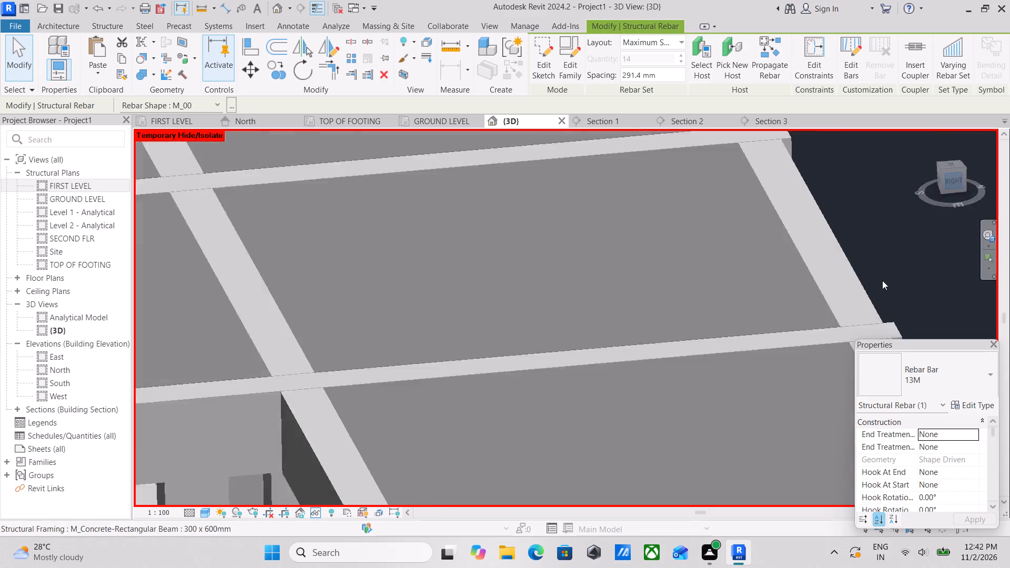
{"action": "scroll", "coordinate": [635, 385], "scroll_direction": "up", "scroll_amount": 1}
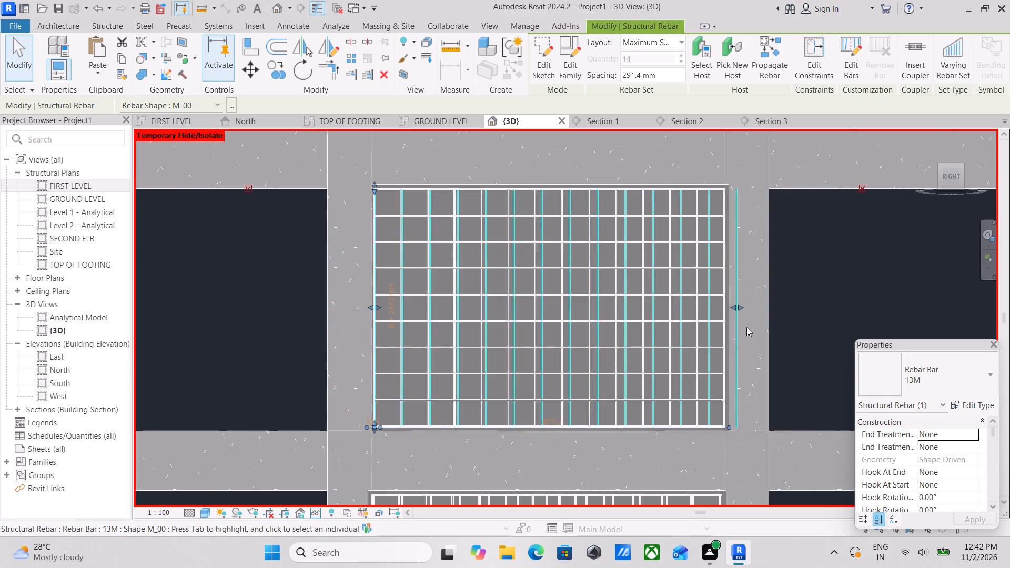
{"action": "scroll", "coordinate": [746, 327], "scroll_direction": "up", "scroll_amount": 7}
{"action": "left_click_drag", "start_coordinate": [721, 289], "coordinate": [719, 289]}
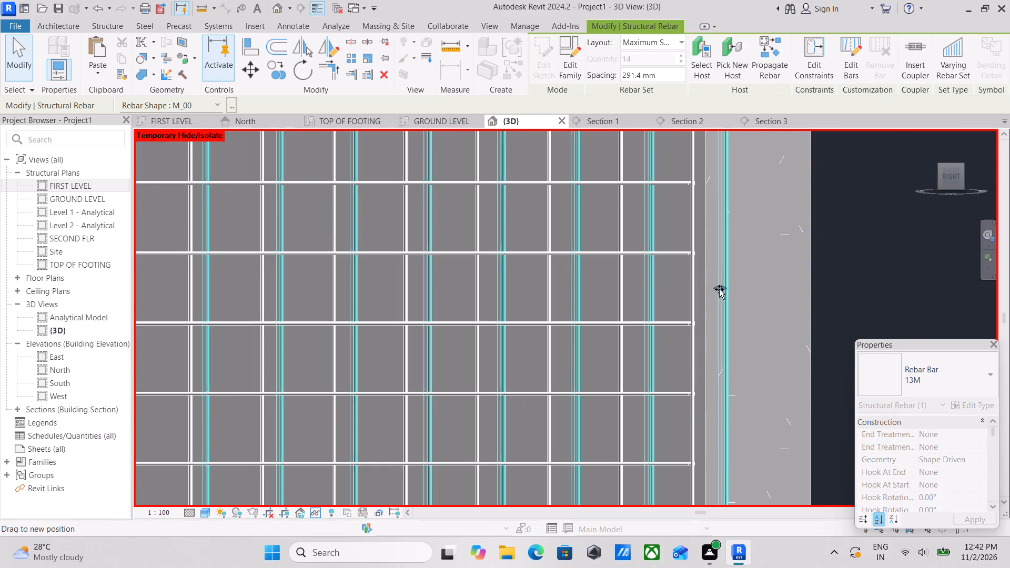
{"action": "left_click_drag", "start_coordinate": [719, 289], "coordinate": [692, 289]}
{"action": "scroll", "coordinate": [694, 292], "scroll_direction": "down", "scroll_amount": 4}
{"action": "key", "text": "Escape"}
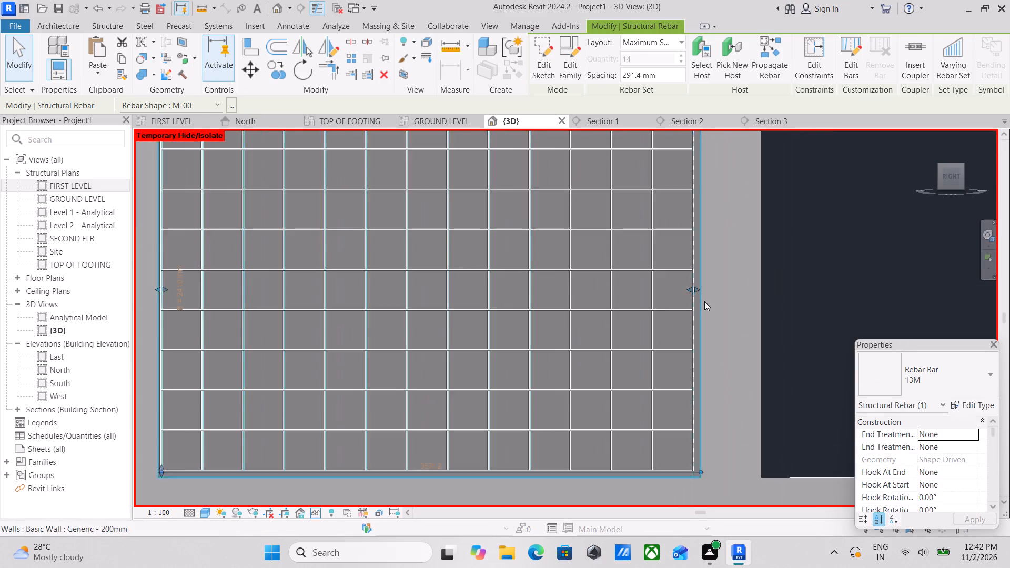
Pull the ends of the horizontal 13M bars slightly inward at the grid B end of the wall one storey below.
{"action": "scroll", "coordinate": [704, 301], "scroll_direction": "down", "scroll_amount": 3}
{"action": "middle_click_drag", "start_coordinate": [704, 303], "coordinate": [723, 434]}
{"action": "scroll", "coordinate": [705, 305], "scroll_direction": "up", "scroll_amount": 4}
{"action": "scroll", "coordinate": [733, 319], "scroll_direction": "down", "scroll_amount": 2}
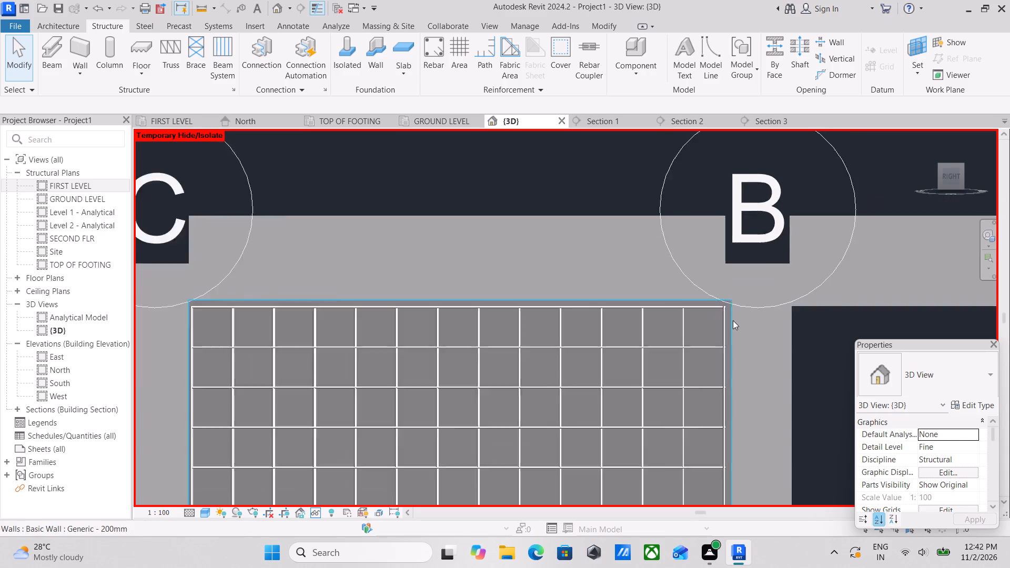
{"action": "scroll", "coordinate": [733, 320], "scroll_direction": "down", "scroll_amount": 2}
{"action": "scroll", "coordinate": [570, 342], "scroll_direction": "down", "scroll_amount": 4}
{"action": "middle_click_drag", "start_coordinate": [570, 342], "coordinate": [604, 265]}
{"action": "middle_click_drag", "start_coordinate": [611, 390], "coordinate": [608, 303]}
{"action": "scroll", "coordinate": [682, 424], "scroll_direction": "up", "scroll_amount": 3}
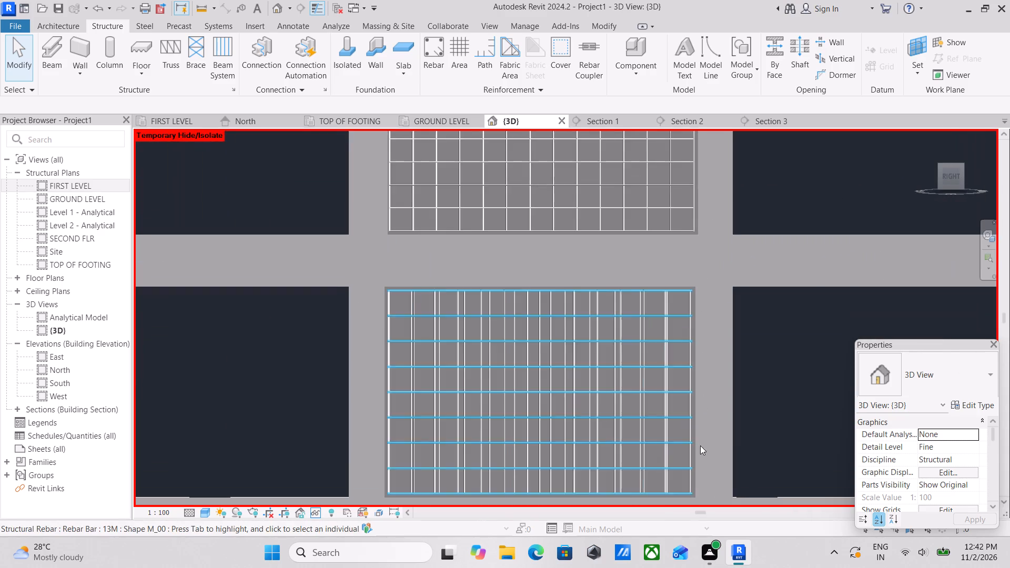
{"action": "middle_click_drag", "start_coordinate": [695, 431], "coordinate": [695, 329]}
{"action": "scroll", "coordinate": [696, 384], "scroll_direction": "up", "scroll_amount": 11}
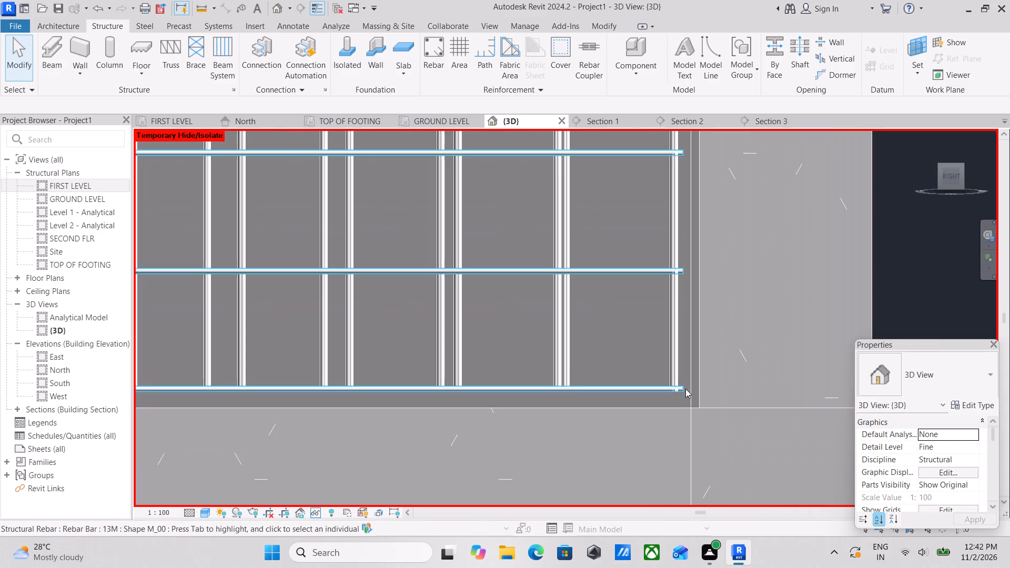
{"action": "left_click", "coordinate": [685, 389]}
{"action": "scroll", "coordinate": [685, 389], "scroll_direction": "up", "scroll_amount": 8}
{"action": "left_click_drag", "start_coordinate": [676, 385], "coordinate": [664, 386]}
{"action": "scroll", "coordinate": [678, 371], "scroll_direction": "down", "scroll_amount": 4}
{"action": "middle_click_drag", "start_coordinate": [678, 371], "coordinate": [682, 489]}
{"action": "scroll", "coordinate": [679, 358], "scroll_direction": "down", "scroll_amount": 5}
{"action": "key", "text": "Escape"}
Examine the rebar grids of all three stacked walls from the side, and orbit around the whole building.
{"action": "scroll", "coordinate": [681, 358], "scroll_direction": "down", "scroll_amount": 5}
{"action": "middle_click_drag", "start_coordinate": [681, 358], "coordinate": [691, 449]}
{"action": "scroll", "coordinate": [693, 458], "scroll_direction": "up", "scroll_amount": 1}
{"action": "scroll", "coordinate": [693, 363], "scroll_direction": "down", "scroll_amount": 5}
{"action": "key", "text": "Escape"}
{"action": "scroll", "coordinate": [693, 360], "scroll_direction": "down", "scroll_amount": 4}
{"action": "middle_click_drag", "start_coordinate": [693, 360], "coordinate": [702, 286]}
{"action": "scroll", "coordinate": [700, 291], "scroll_direction": "down", "scroll_amount": 1}
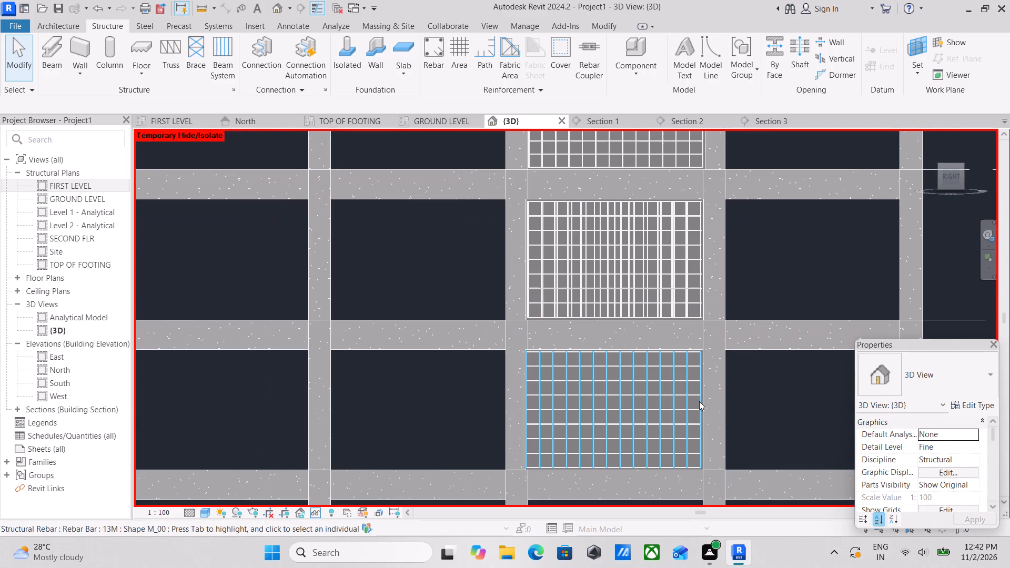
{"action": "scroll", "coordinate": [699, 401], "scroll_direction": "down", "scroll_amount": 2}
{"action": "middle_click_drag", "start_coordinate": [698, 400], "coordinate": [703, 303]}
{"action": "scroll", "coordinate": [672, 397], "scroll_direction": "up", "scroll_amount": 2}
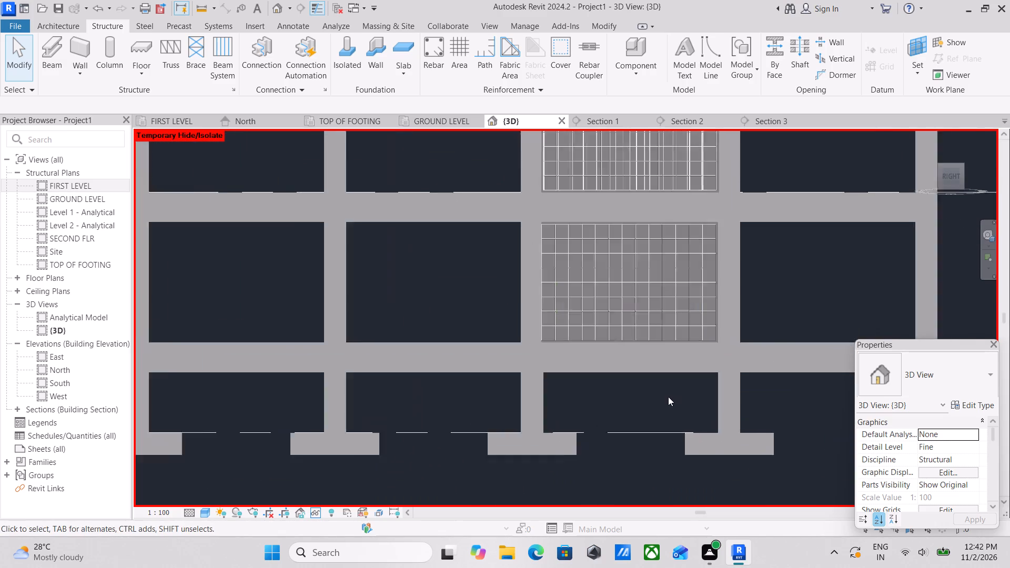
{"action": "scroll", "coordinate": [668, 397], "scroll_direction": "up", "scroll_amount": 1}
{"action": "key", "text": "Escape"}
{"action": "scroll", "coordinate": [666, 392], "scroll_direction": "down", "scroll_amount": 8}
{"action": "middle_click_drag", "start_coordinate": [608, 355], "coordinate": [718, 533], "text": "shift"}
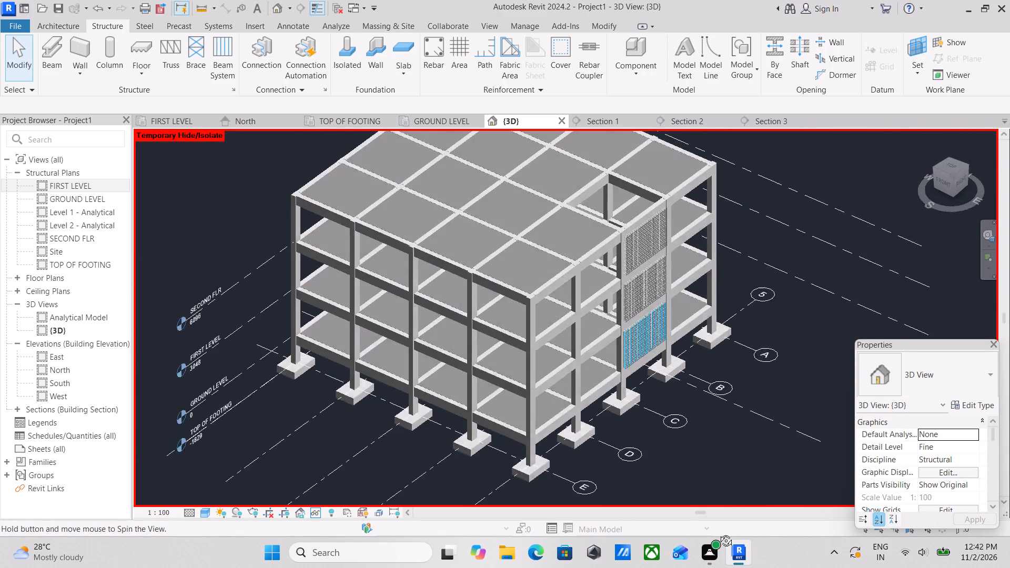
{"action": "middle_click_drag", "start_coordinate": [718, 533], "coordinate": [617, 567], "text": "shift"}
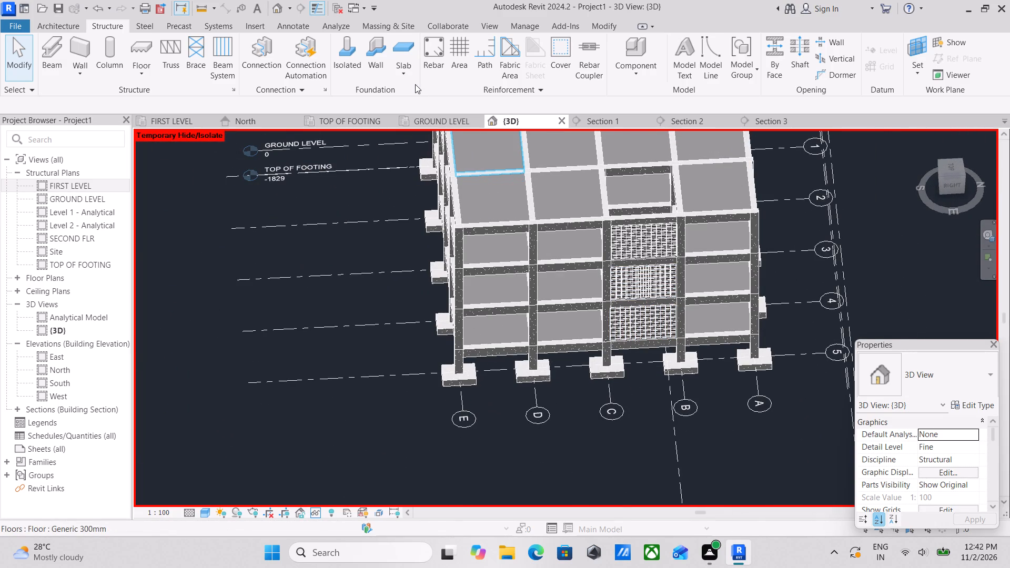
Open the GROUND LEVEL structural plan and bring the reinforced slab bays between grids B and E into view.
{"action": "left_click", "coordinate": [429, 121]}
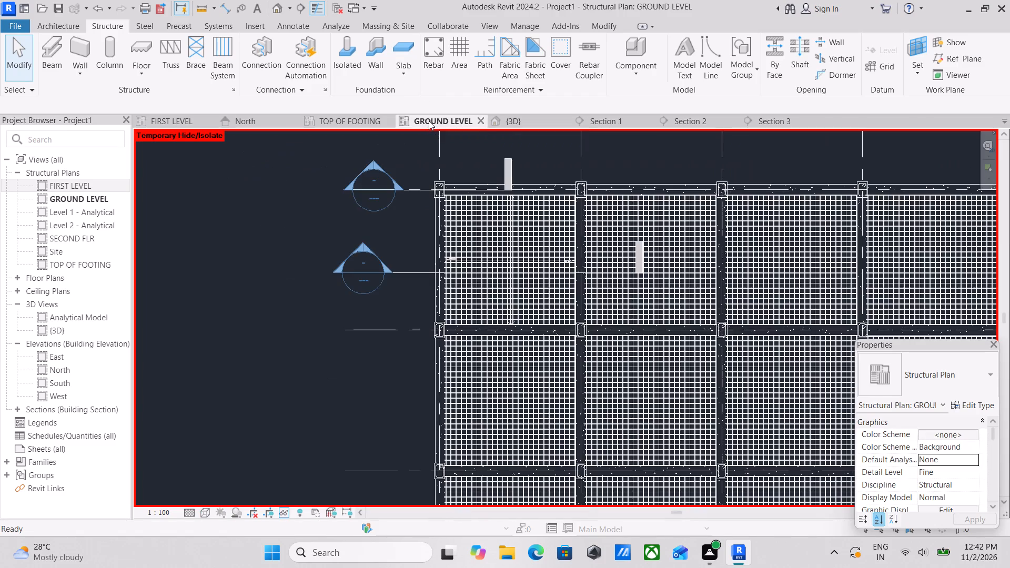
{"action": "scroll", "coordinate": [603, 240], "scroll_direction": "down", "scroll_amount": 7}
{"action": "middle_click_drag", "start_coordinate": [660, 246], "coordinate": [604, 175]}
{"action": "scroll", "coordinate": [625, 256], "scroll_direction": "up", "scroll_amount": 2}
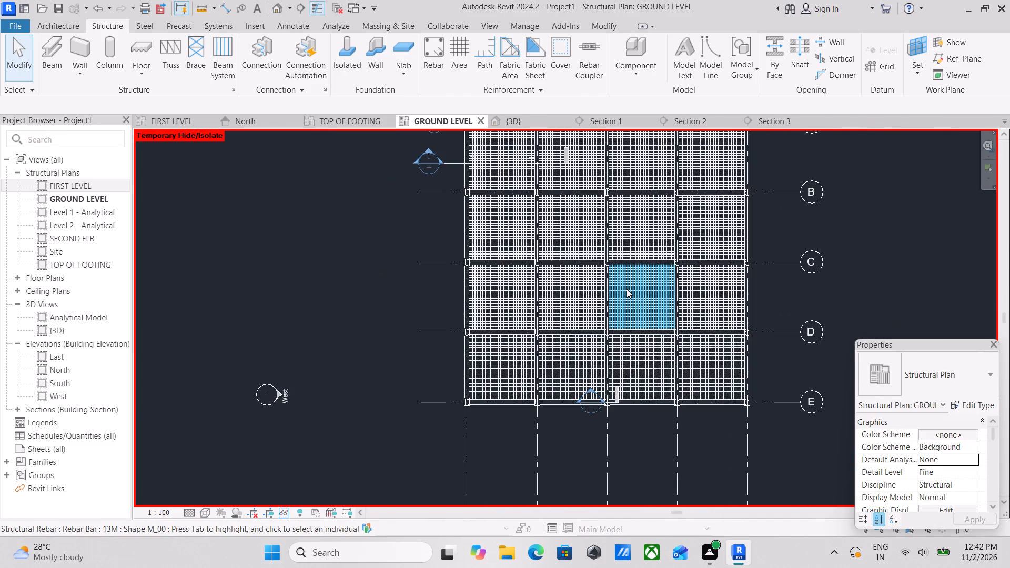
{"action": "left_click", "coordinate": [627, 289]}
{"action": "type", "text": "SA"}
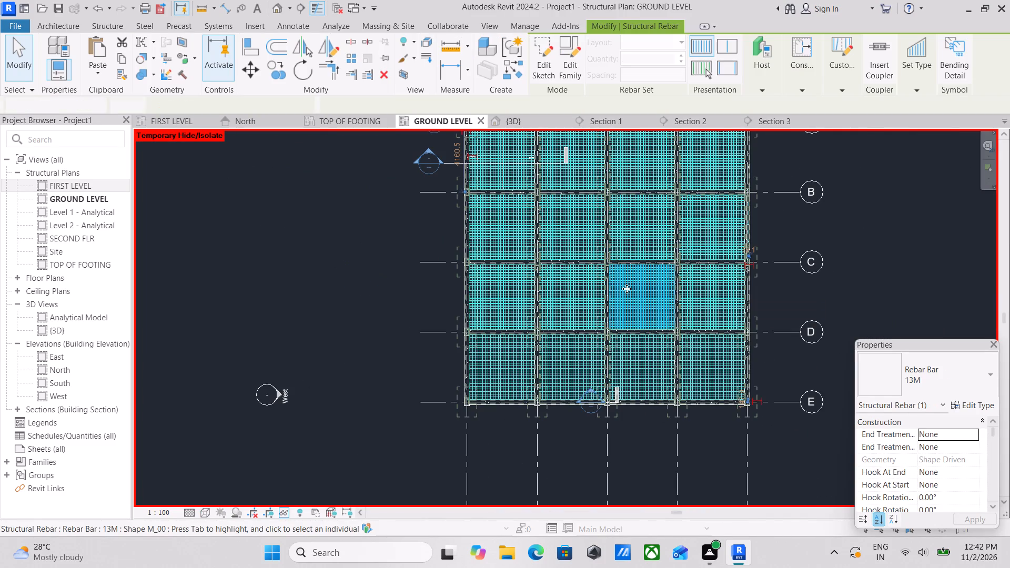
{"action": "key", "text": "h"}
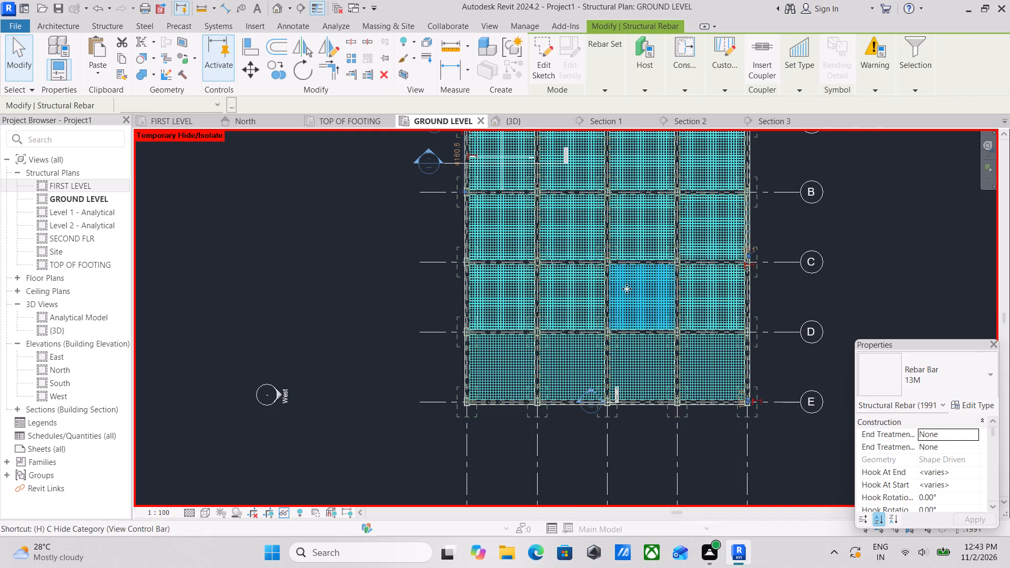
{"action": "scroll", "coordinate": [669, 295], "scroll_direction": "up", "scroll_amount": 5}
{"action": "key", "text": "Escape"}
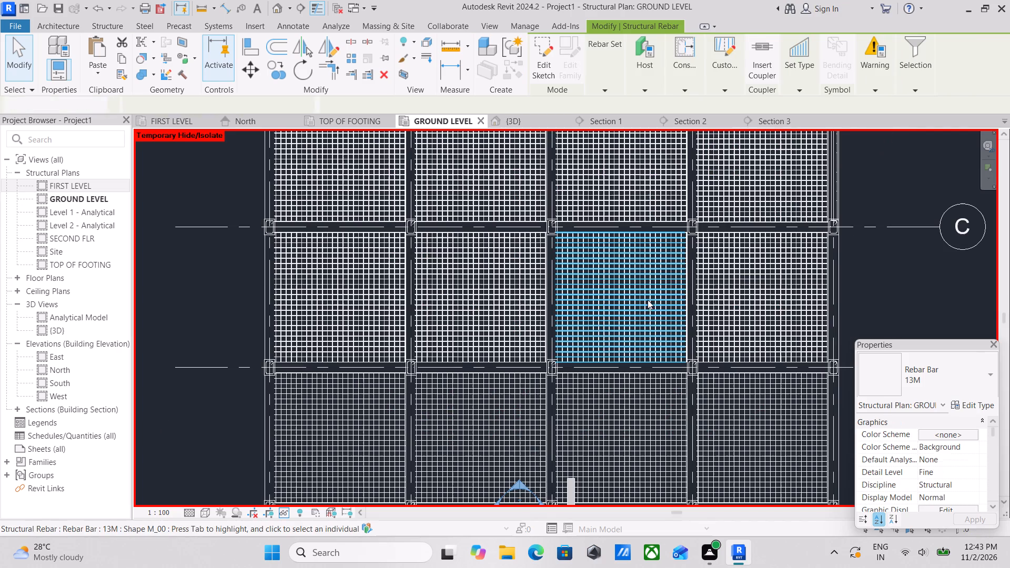
Select all instances of the 13M slab rebar and temporarily hide them in the GROUND LEVEL plan.
{"action": "left_click", "coordinate": [593, 301]}
{"action": "type", "text": "SA"}
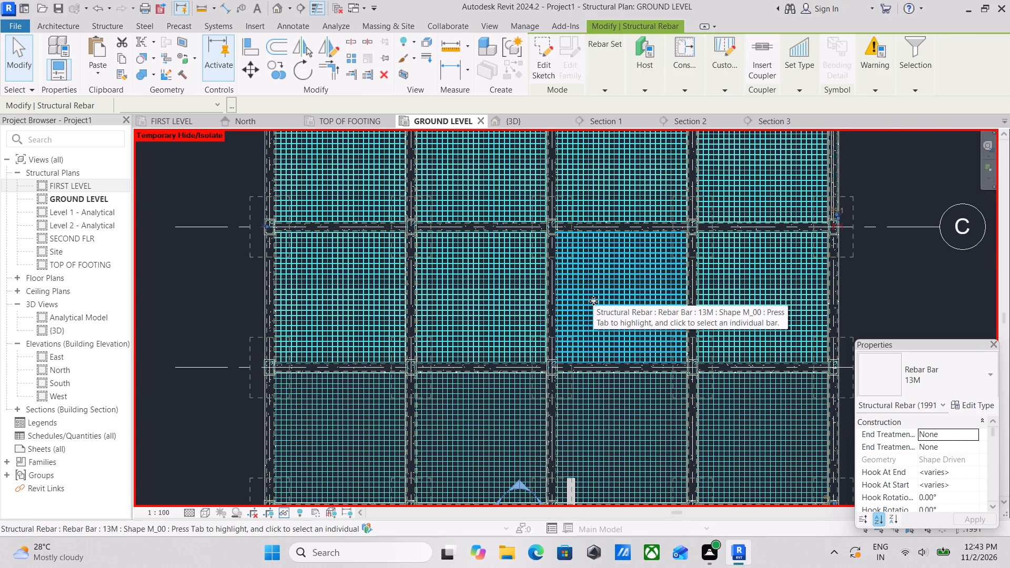
{"action": "type", "text": "HH"}
{"action": "scroll", "coordinate": [598, 296], "scroll_direction": "down", "scroll_amount": 6}
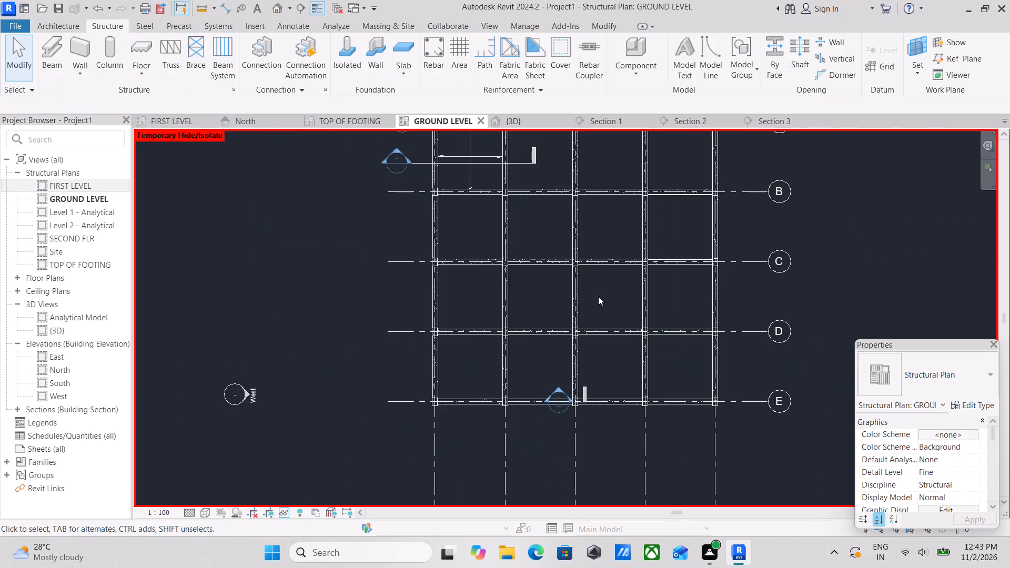
Examine the GROUND LEVEL framing plan with its wall between grids B and C, and the 3D model from the top.
{"action": "middle_click_drag", "start_coordinate": [598, 296], "coordinate": [607, 283]}
{"action": "scroll", "coordinate": [628, 329], "scroll_direction": "down", "scroll_amount": 1}
{"action": "middle_click_drag", "start_coordinate": [628, 329], "coordinate": [626, 417]}
{"action": "scroll", "coordinate": [568, 272], "scroll_direction": "up", "scroll_amount": 1}
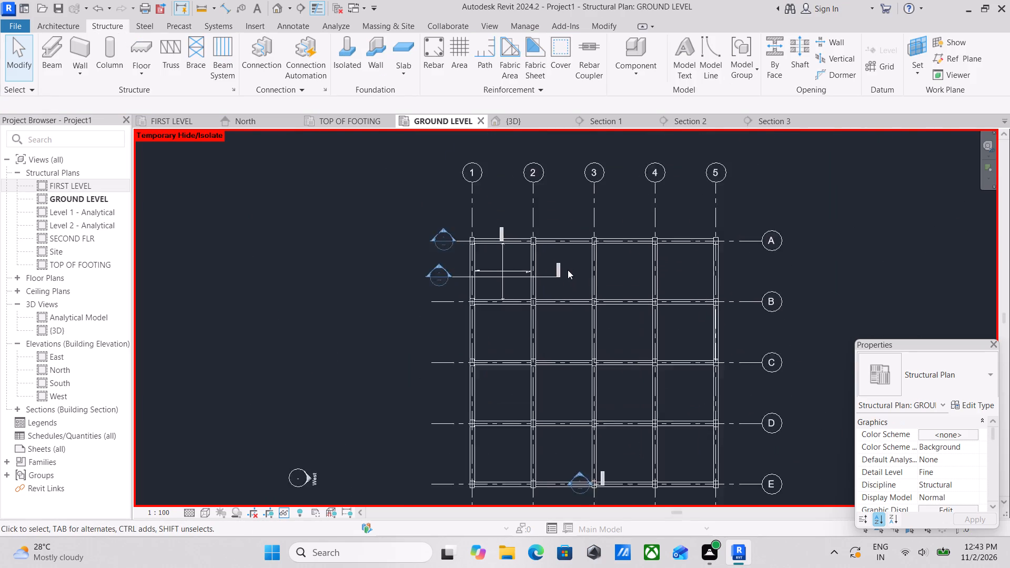
{"action": "scroll", "coordinate": [568, 270], "scroll_direction": "up", "scroll_amount": 2}
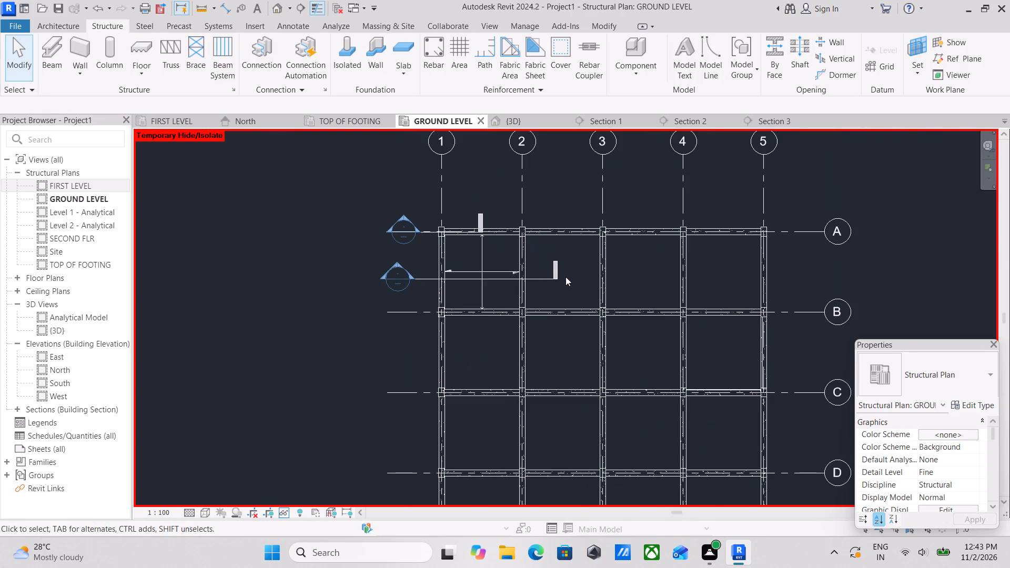
{"action": "scroll", "coordinate": [673, 300], "scroll_direction": "down", "scroll_amount": 4}
{"action": "middle_click_drag", "start_coordinate": [649, 336], "coordinate": [637, 319]}
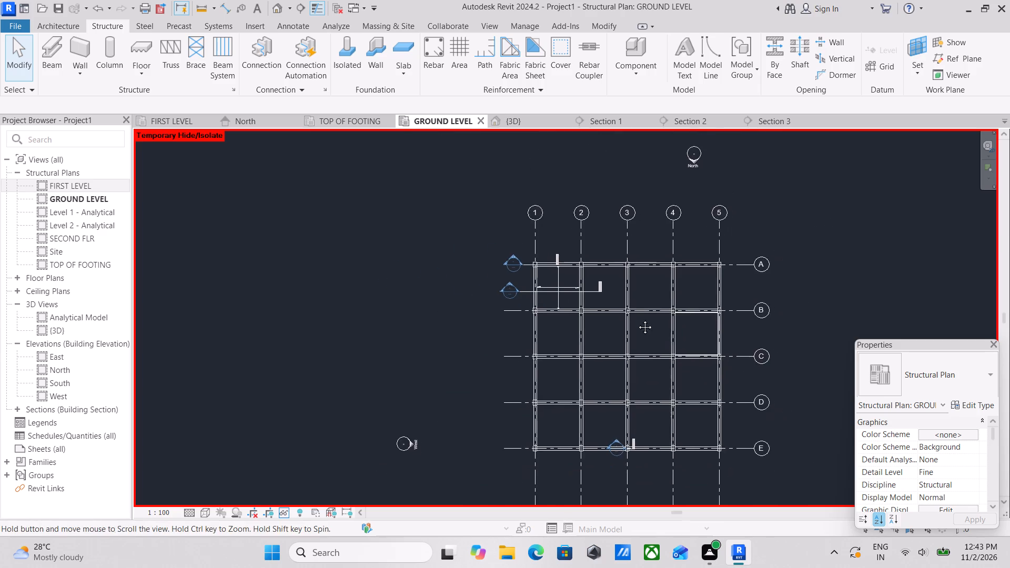
{"action": "middle_click_drag", "start_coordinate": [637, 319], "coordinate": [628, 276]}
{"action": "scroll", "coordinate": [629, 328], "scroll_direction": "up", "scroll_amount": 4}
{"action": "scroll", "coordinate": [616, 361], "scroll_direction": "down", "scroll_amount": 4}
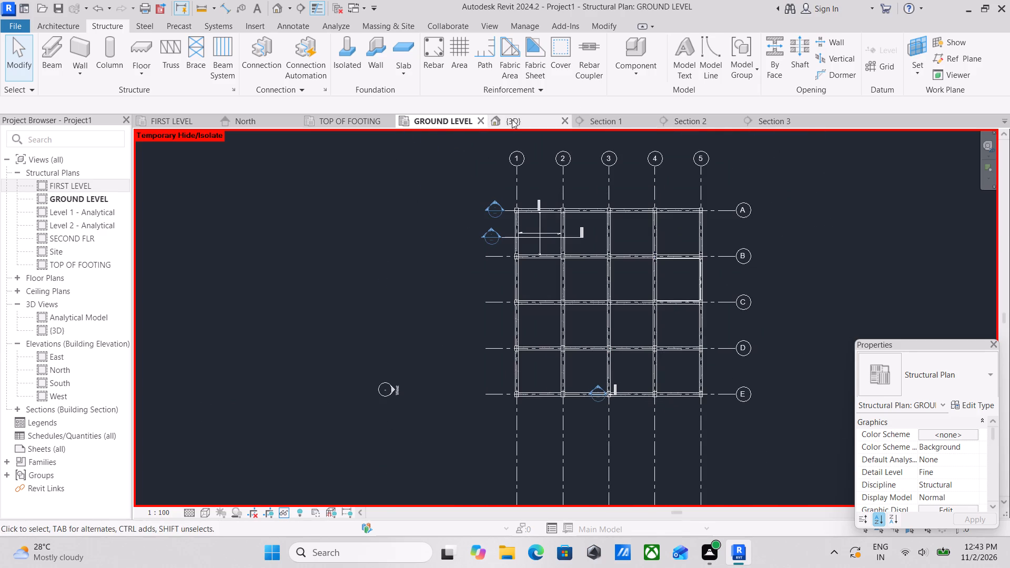
{"action": "left_click", "coordinate": [512, 119]}
{"action": "scroll", "coordinate": [684, 340], "scroll_direction": "down", "scroll_amount": 4}
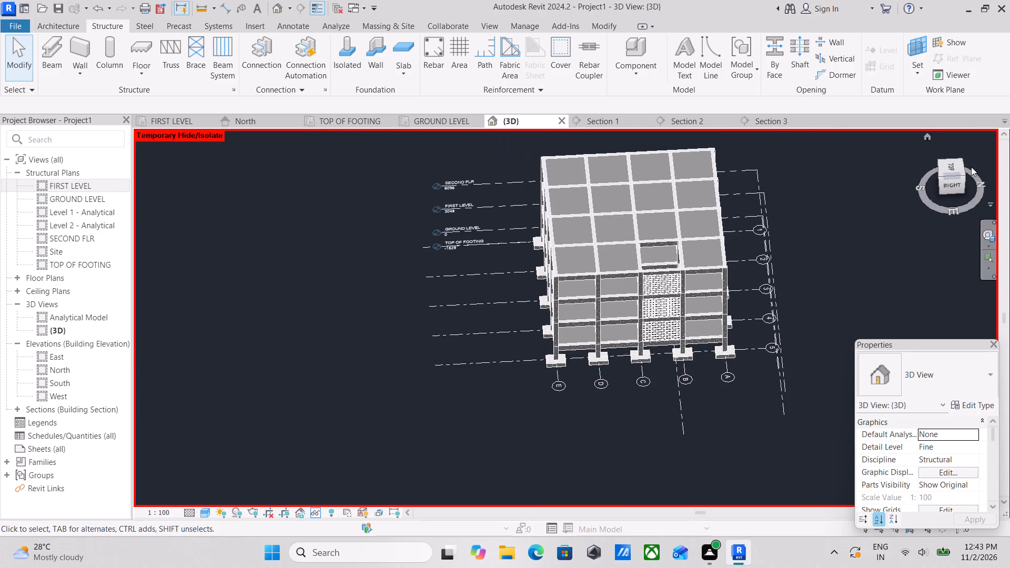
{"action": "left_click", "coordinate": [951, 166]}
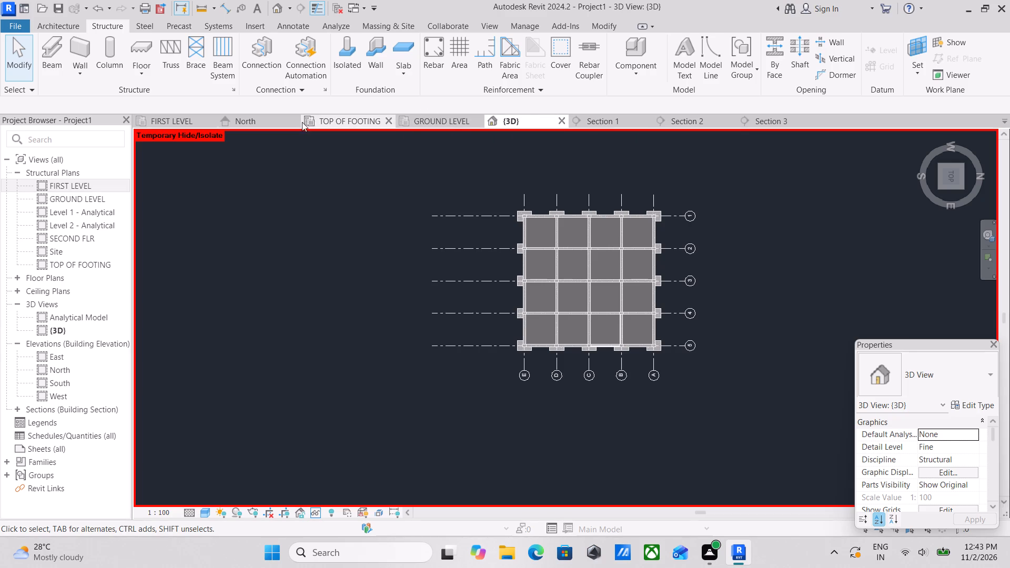
Examine the FIRST LEVEL structural plan, focusing on the wall on grid 5 between grids B and C.
{"action": "double_click", "coordinate": [200, 127]}
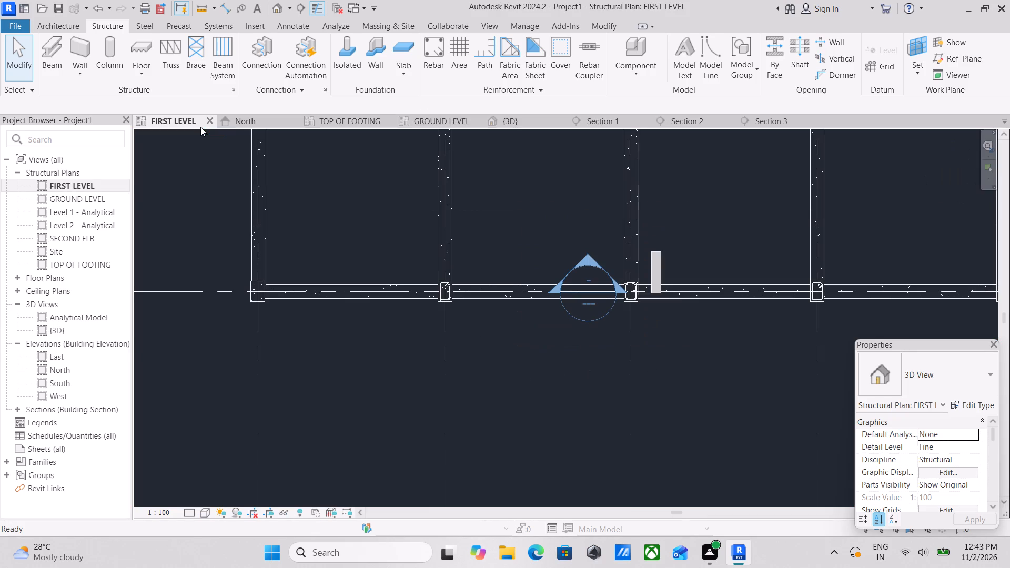
{"action": "scroll", "coordinate": [379, 214], "scroll_direction": "down", "scroll_amount": 7}
{"action": "middle_click_drag", "start_coordinate": [485, 235], "coordinate": [480, 296]}
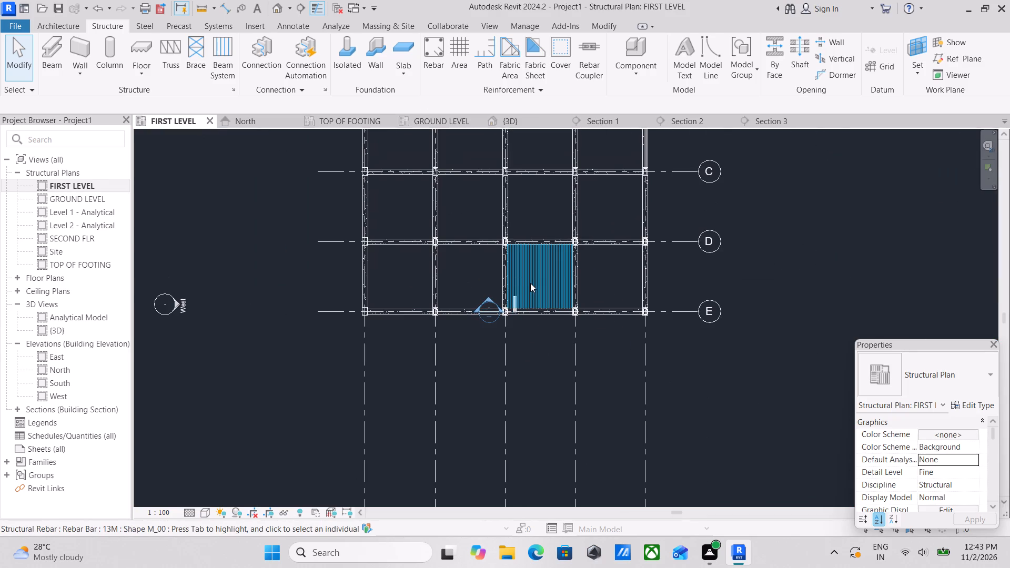
{"action": "middle_click_drag", "start_coordinate": [605, 234], "coordinate": [623, 363]}
{"action": "scroll", "coordinate": [624, 260], "scroll_direction": "down", "scroll_amount": 2}
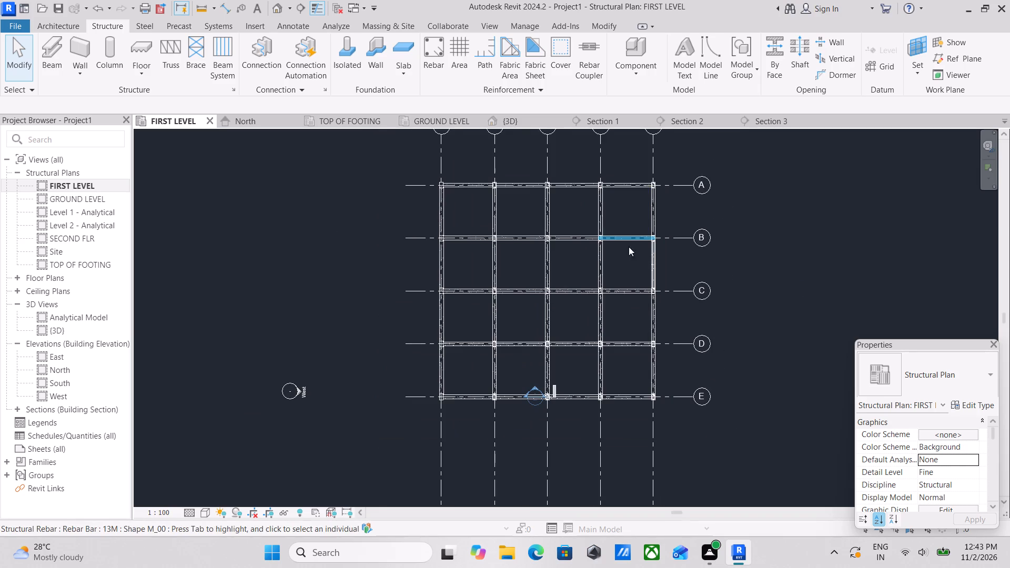
{"action": "scroll", "coordinate": [680, 266], "scroll_direction": "up", "scroll_amount": 11}
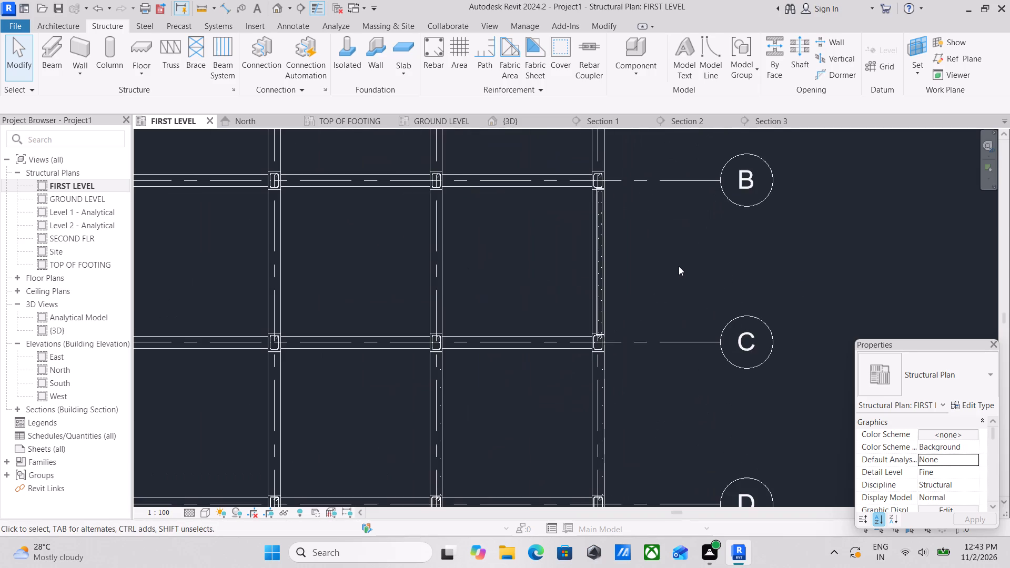
{"action": "scroll", "coordinate": [675, 258], "scroll_direction": "down", "scroll_amount": 5}
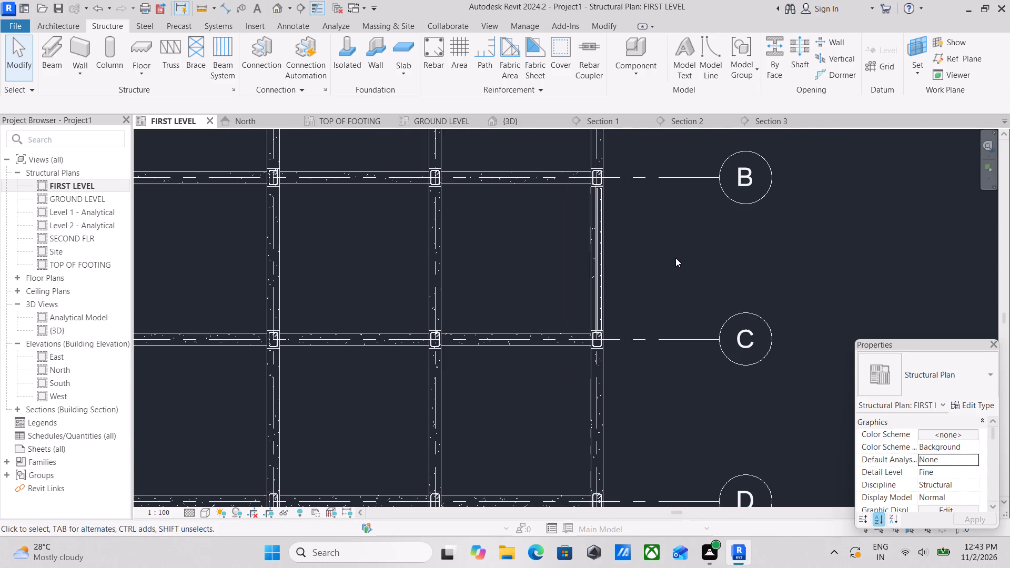
{"action": "scroll", "coordinate": [598, 223], "scroll_direction": "down", "scroll_amount": 7}
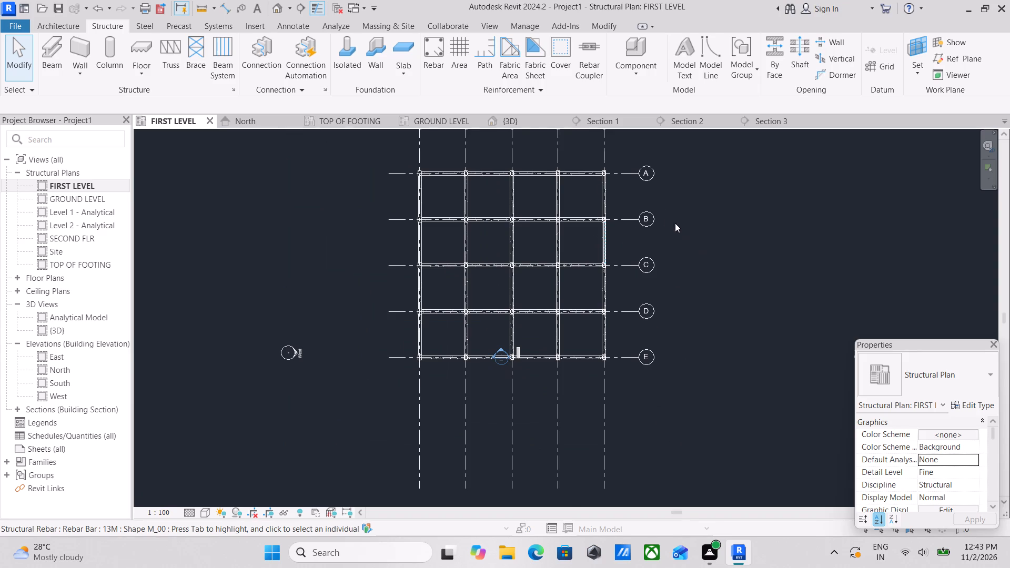
{"action": "scroll", "coordinate": [669, 218], "scroll_direction": "up", "scroll_amount": 3}
{"action": "scroll", "coordinate": [529, 275], "scroll_direction": "up", "scroll_amount": 4}
{"action": "middle_click_drag", "start_coordinate": [544, 237], "coordinate": [554, 300]}
{"action": "scroll", "coordinate": [552, 306], "scroll_direction": "up", "scroll_amount": 3}
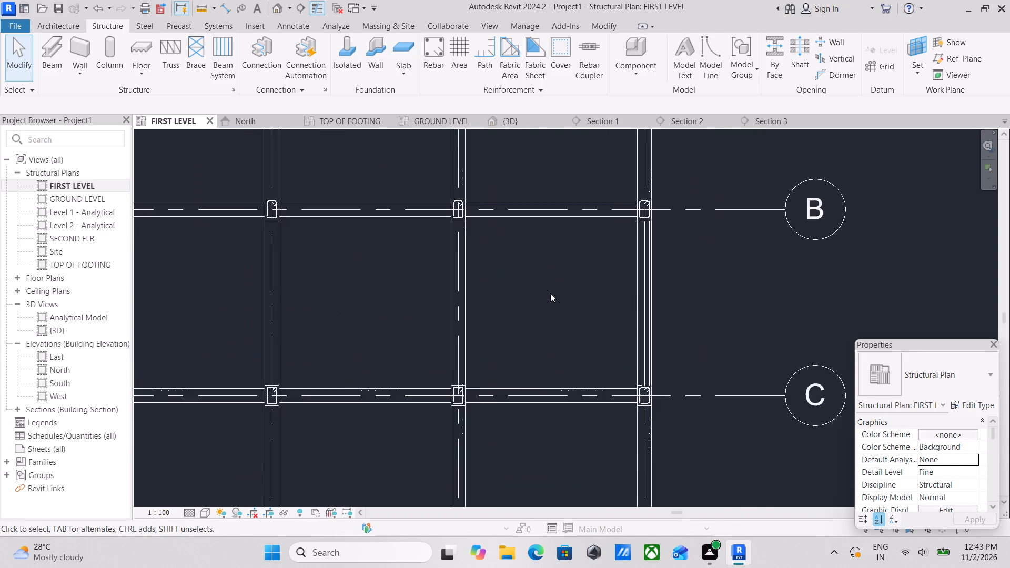
{"action": "scroll", "coordinate": [550, 277], "scroll_direction": "up", "scroll_amount": 1}
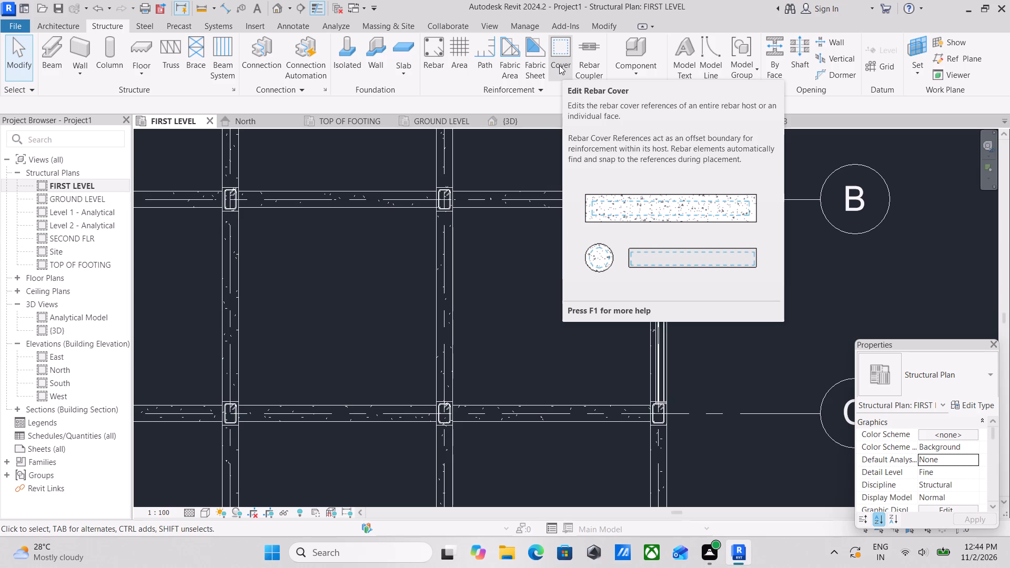
{"action": "scroll", "coordinate": [642, 251], "scroll_direction": "down", "scroll_amount": 3}
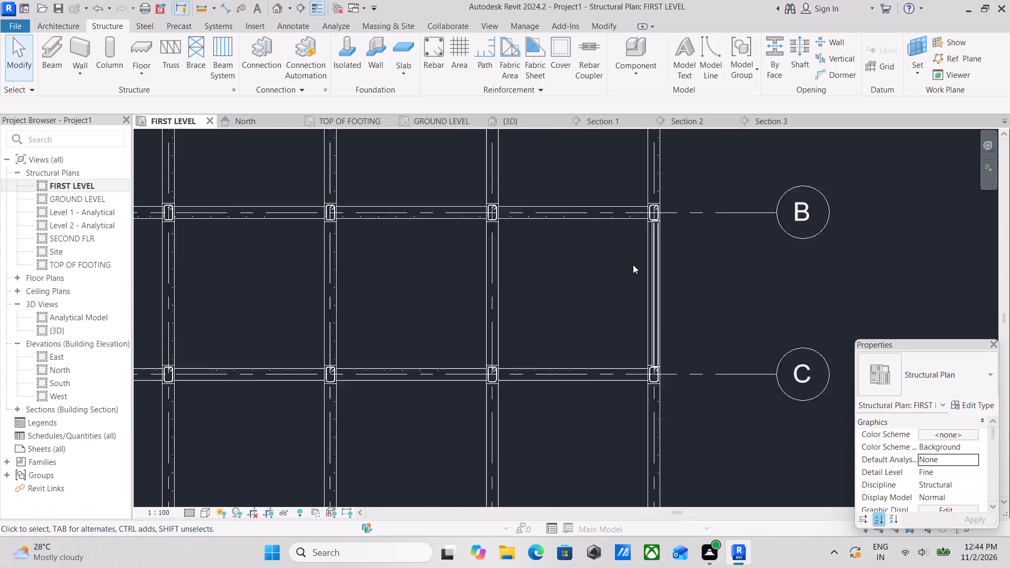
{"action": "scroll", "coordinate": [633, 265], "scroll_direction": "down", "scroll_amount": 6}
{"action": "middle_click_drag", "start_coordinate": [617, 279], "coordinate": [569, 242]}
{"action": "scroll", "coordinate": [570, 242], "scroll_direction": "up", "scroll_amount": 1}
{"action": "scroll", "coordinate": [575, 247], "scroll_direction": "down", "scroll_amount": 1}
{"action": "scroll", "coordinate": [573, 247], "scroll_direction": "up", "scroll_amount": 2}
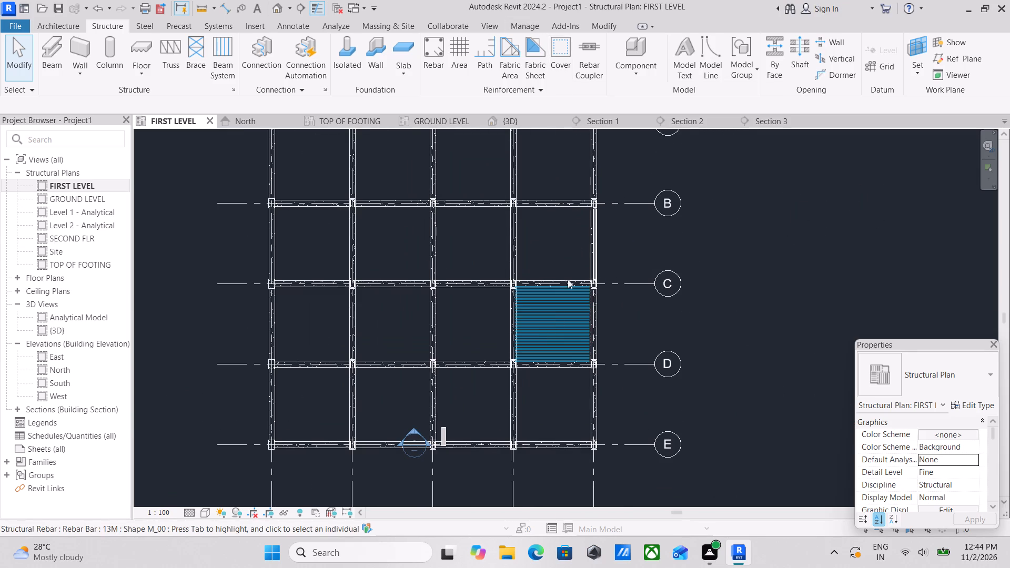
{"action": "scroll", "coordinate": [570, 241], "scroll_direction": "up", "scroll_amount": 3}
{"action": "middle_click_drag", "start_coordinate": [570, 241], "coordinate": [623, 315]}
{"action": "scroll", "coordinate": [624, 315], "scroll_direction": "up", "scroll_amount": 1}
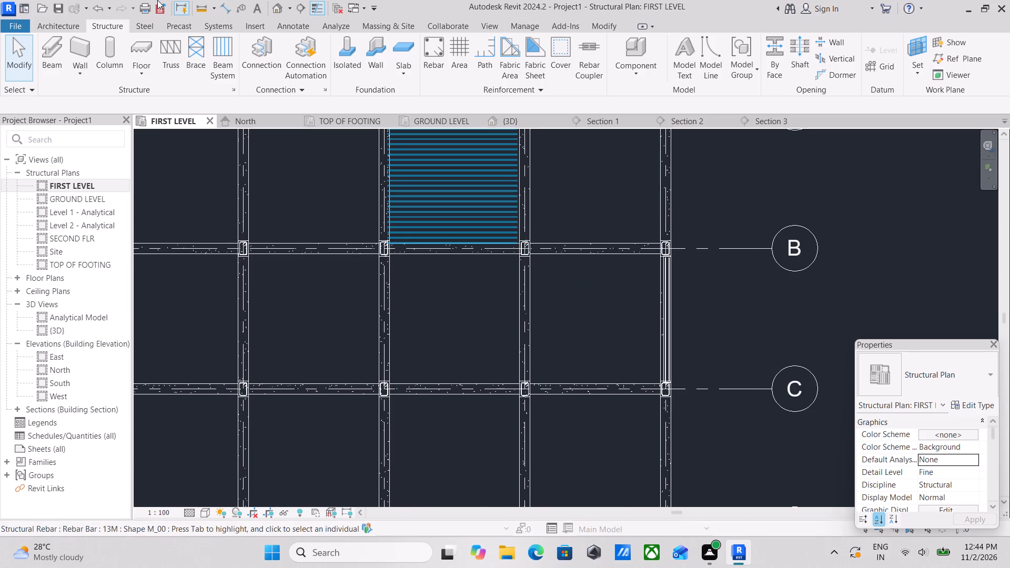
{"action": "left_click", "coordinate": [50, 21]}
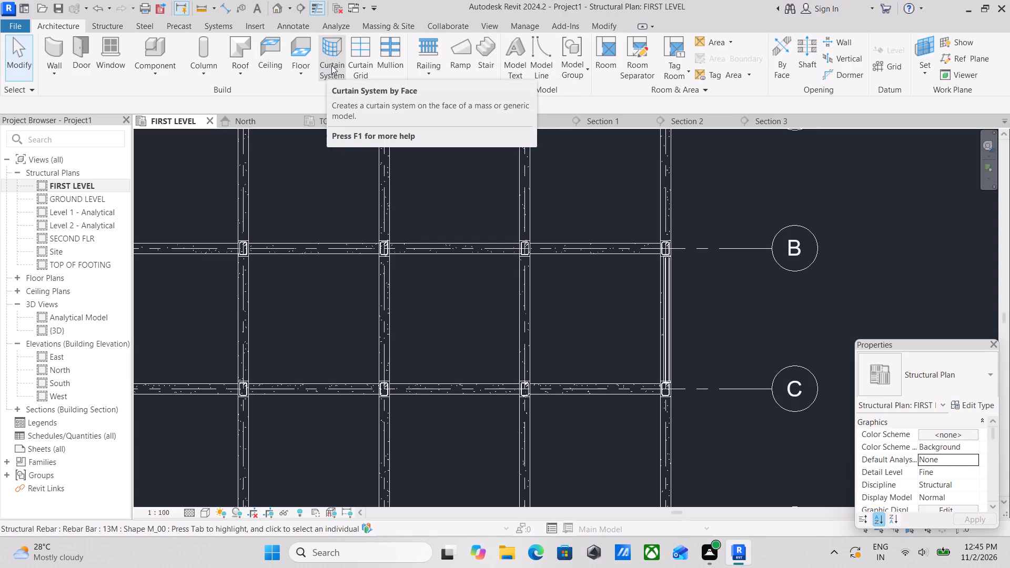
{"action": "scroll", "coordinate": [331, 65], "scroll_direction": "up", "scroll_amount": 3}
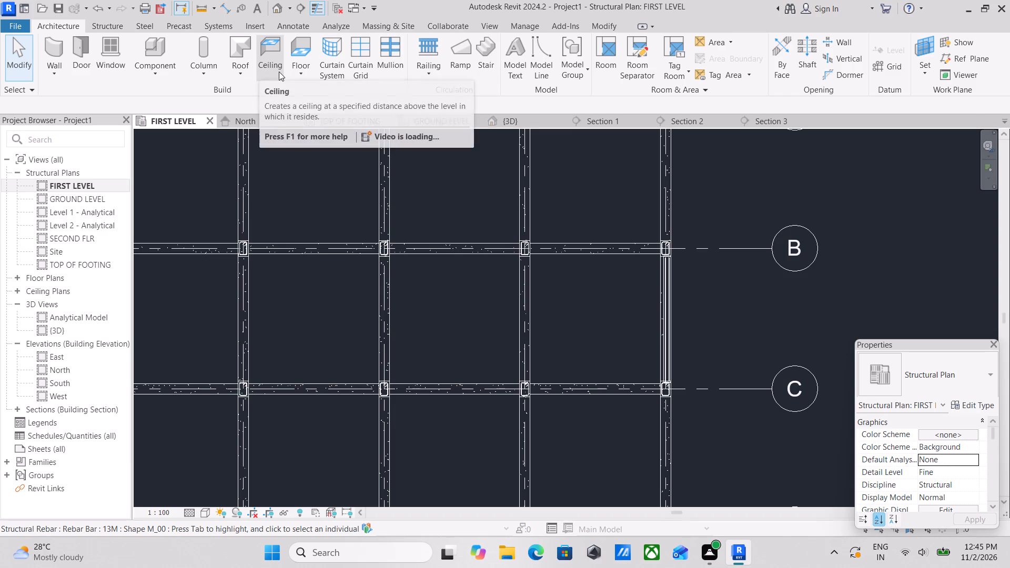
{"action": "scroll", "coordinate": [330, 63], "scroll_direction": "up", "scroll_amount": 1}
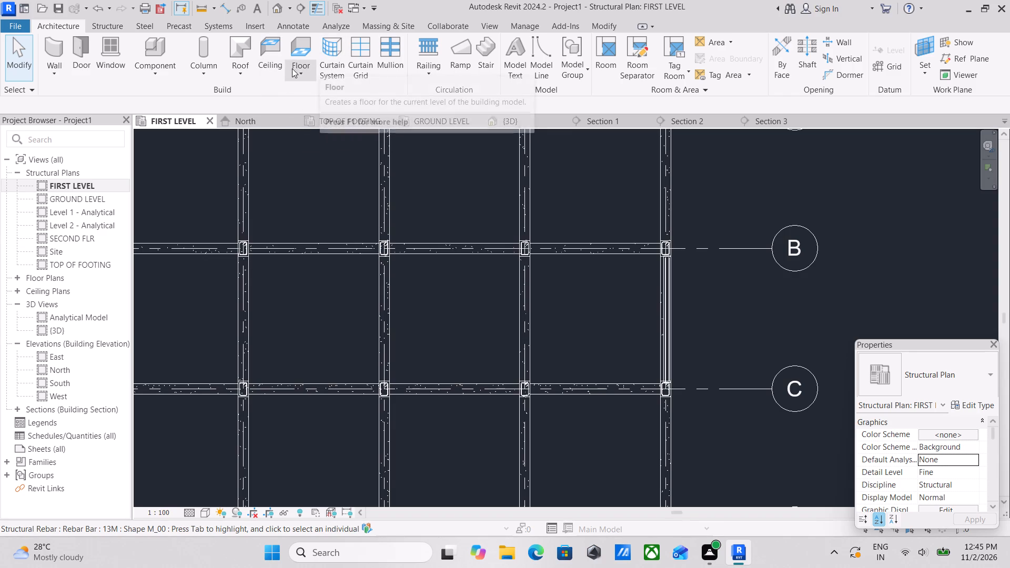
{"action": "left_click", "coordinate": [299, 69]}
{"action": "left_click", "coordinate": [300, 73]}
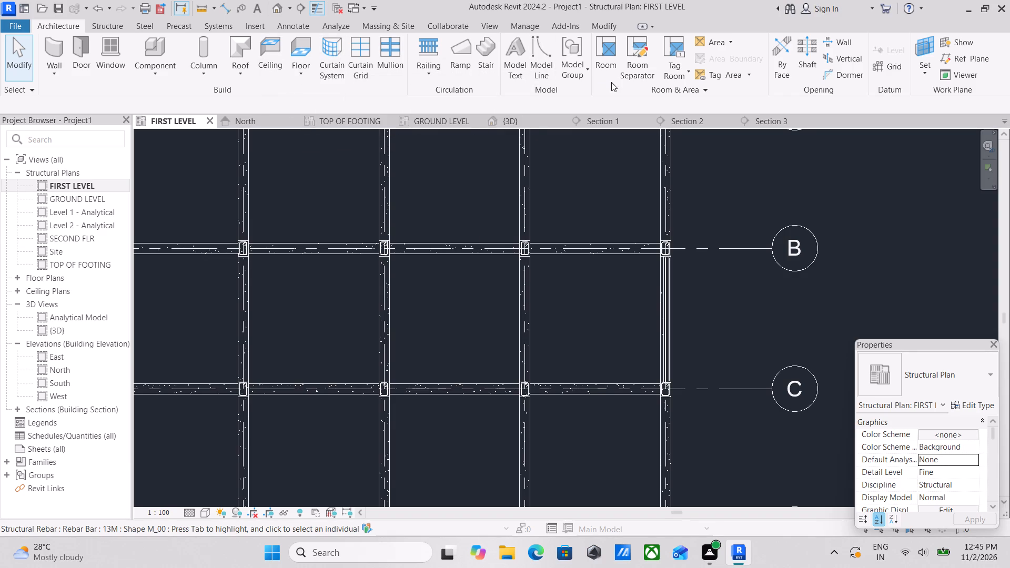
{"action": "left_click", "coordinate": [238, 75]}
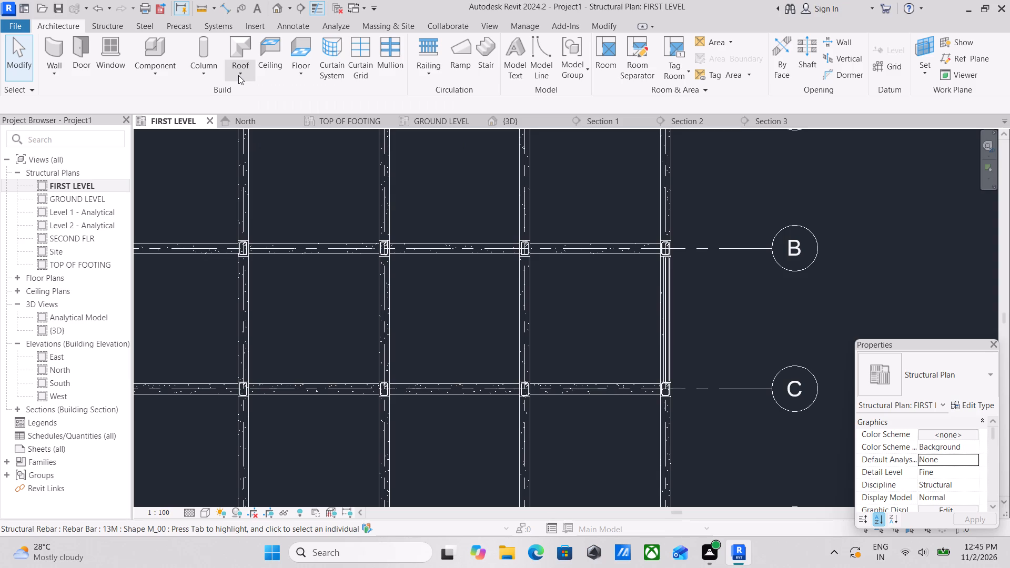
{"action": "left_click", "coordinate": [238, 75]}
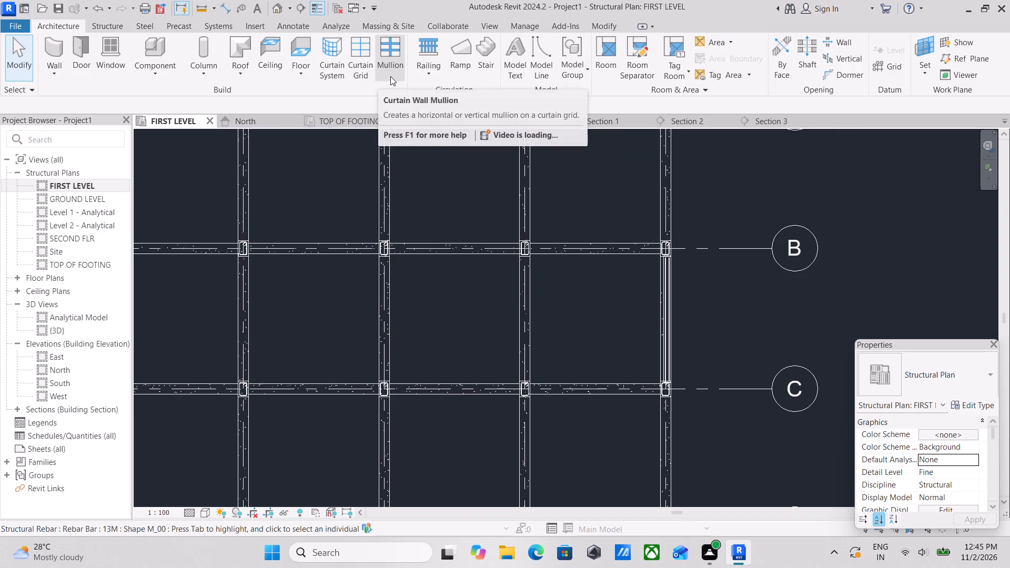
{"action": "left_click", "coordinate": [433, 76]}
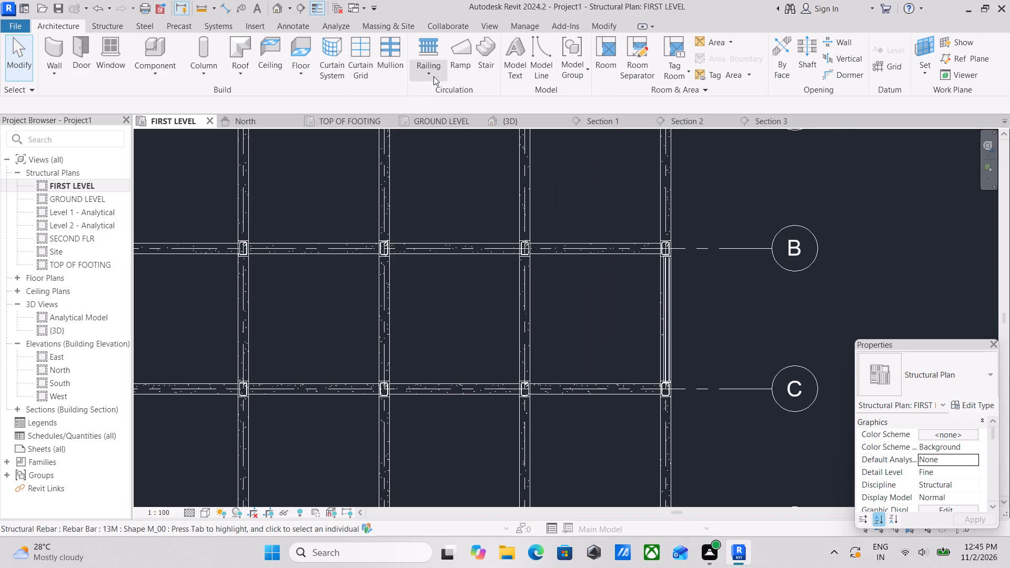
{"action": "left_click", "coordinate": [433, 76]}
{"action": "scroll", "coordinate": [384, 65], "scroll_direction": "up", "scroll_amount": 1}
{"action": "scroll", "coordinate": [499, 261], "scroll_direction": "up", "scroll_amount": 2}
Start a sketched stair run on FIRST LEVEL and draw a boundary line about 3460 mm long along the grid B beam, beside the grid 5 wall.
{"action": "scroll", "coordinate": [514, 268], "scroll_direction": "down", "scroll_amount": 3}
{"action": "middle_click_drag", "start_coordinate": [500, 256], "coordinate": [380, 238]}
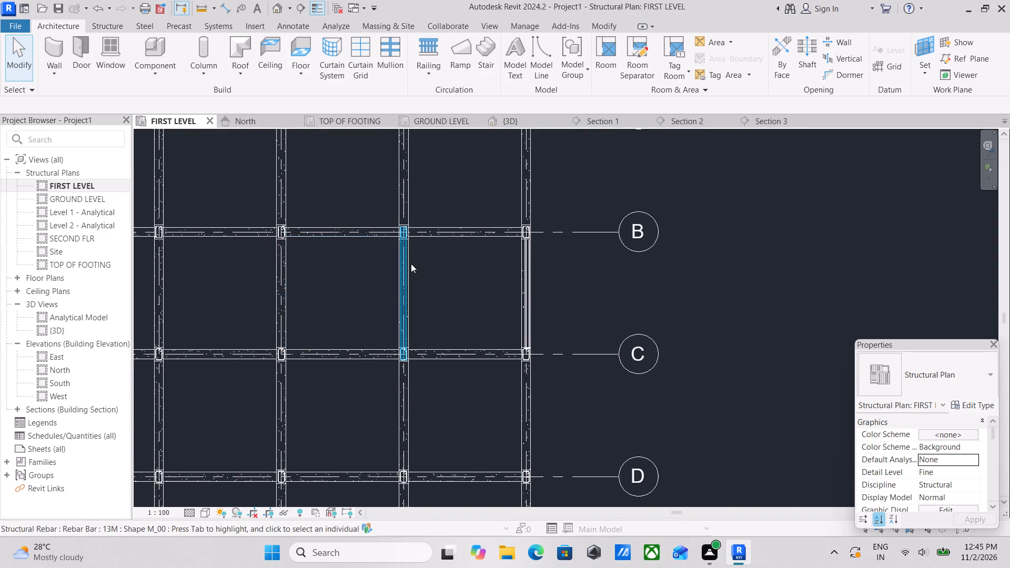
{"action": "scroll", "coordinate": [468, 280], "scroll_direction": "down", "scroll_amount": 2}
{"action": "middle_click_drag", "start_coordinate": [468, 280], "coordinate": [452, 308]}
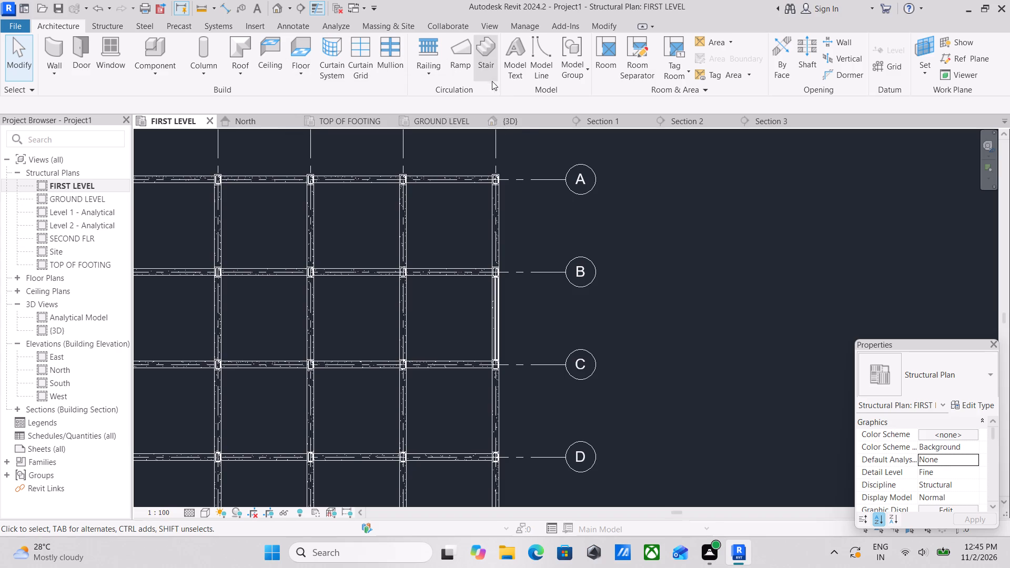
{"action": "left_click", "coordinate": [480, 64]}
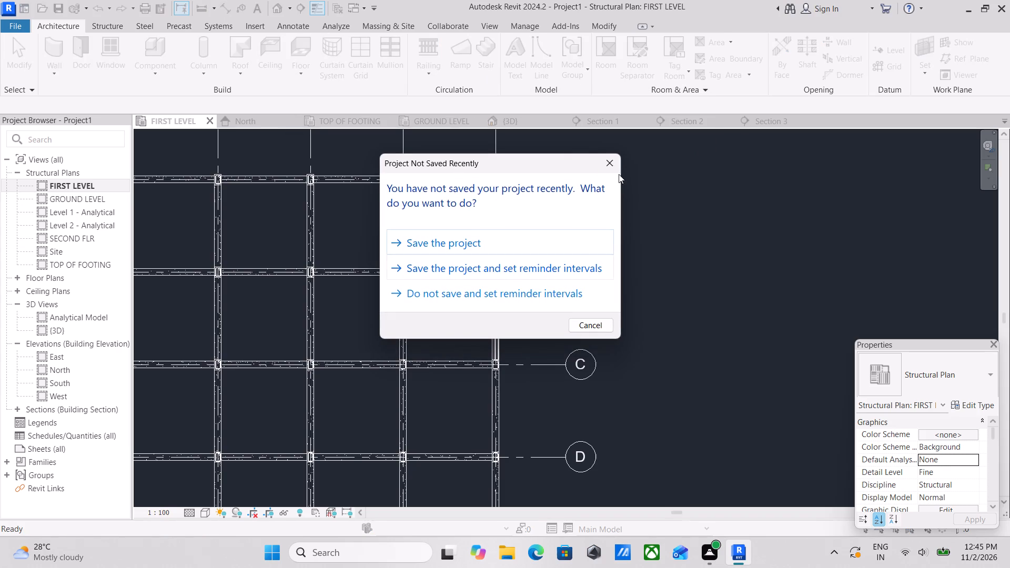
{"action": "left_click", "coordinate": [615, 162]}
{"action": "scroll", "coordinate": [423, 300], "scroll_direction": "up", "scroll_amount": 3}
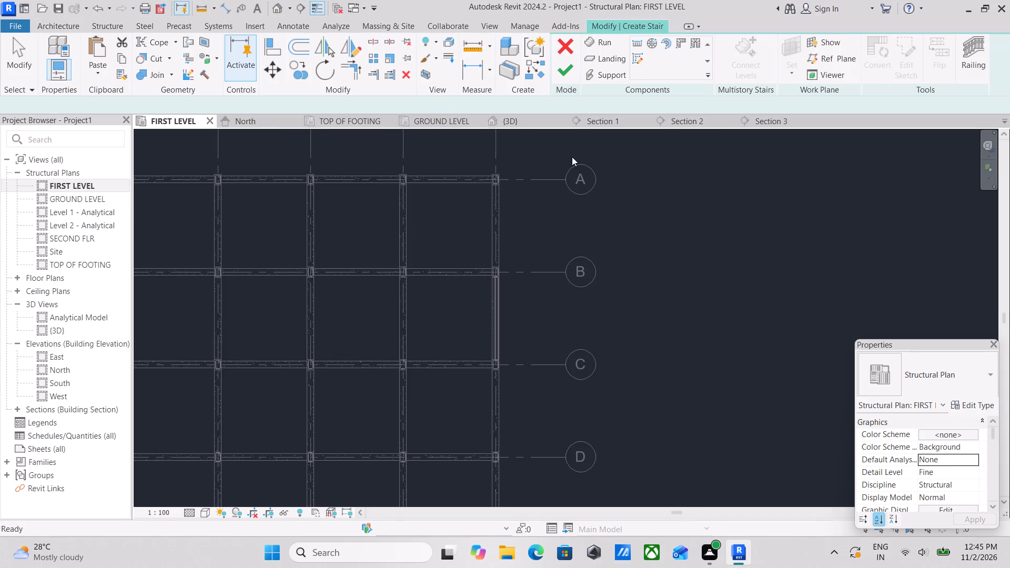
{"action": "left_click", "coordinate": [635, 59]}
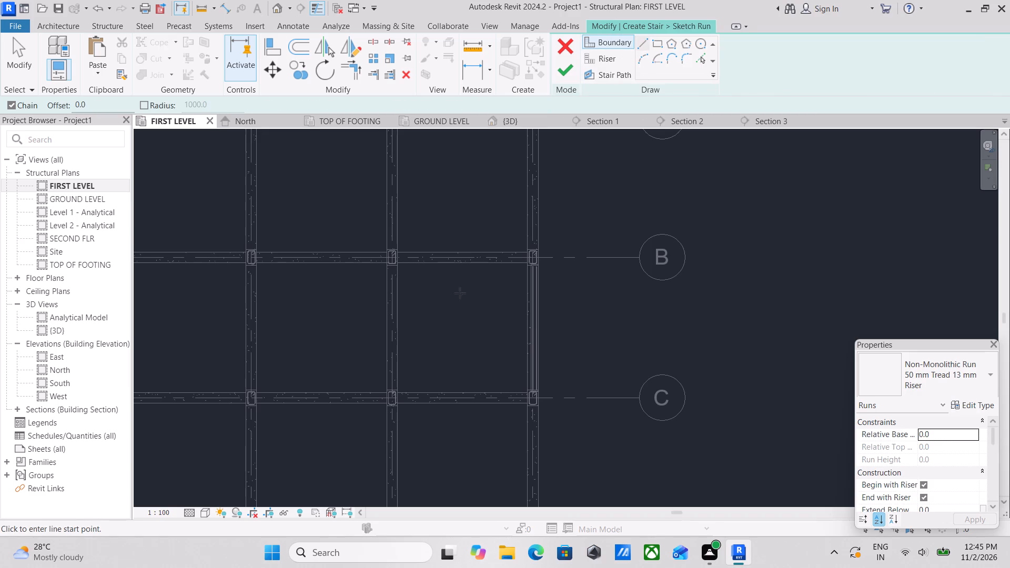
{"action": "scroll", "coordinate": [413, 301], "scroll_direction": "up", "scroll_amount": 3}
{"action": "scroll", "coordinate": [425, 236], "scroll_direction": "up", "scroll_amount": 3}
{"action": "scroll", "coordinate": [393, 279], "scroll_direction": "up", "scroll_amount": 4}
{"action": "left_click", "coordinate": [366, 237]}
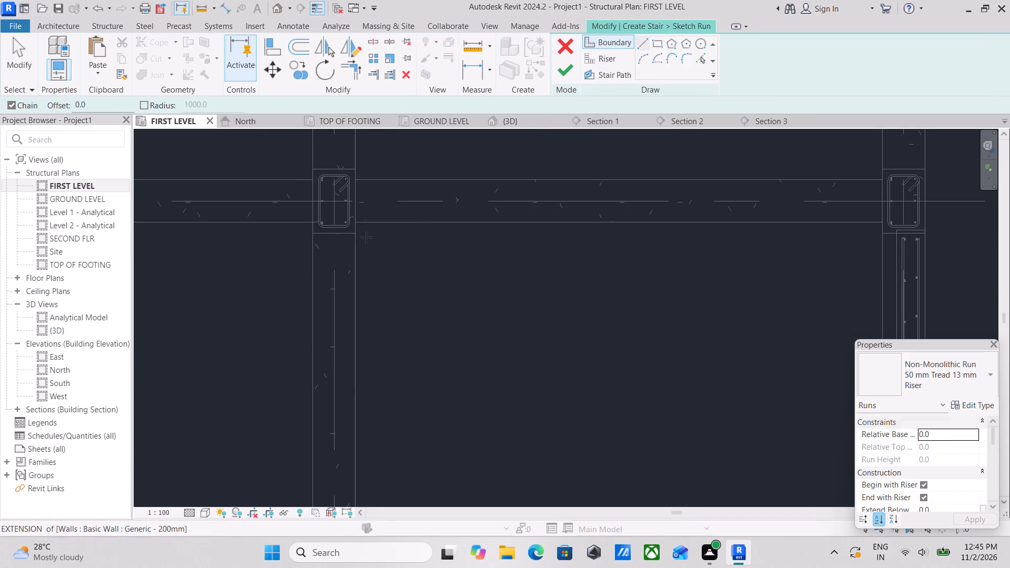
{"action": "middle_click_drag", "start_coordinate": [568, 248], "coordinate": [521, 243]}
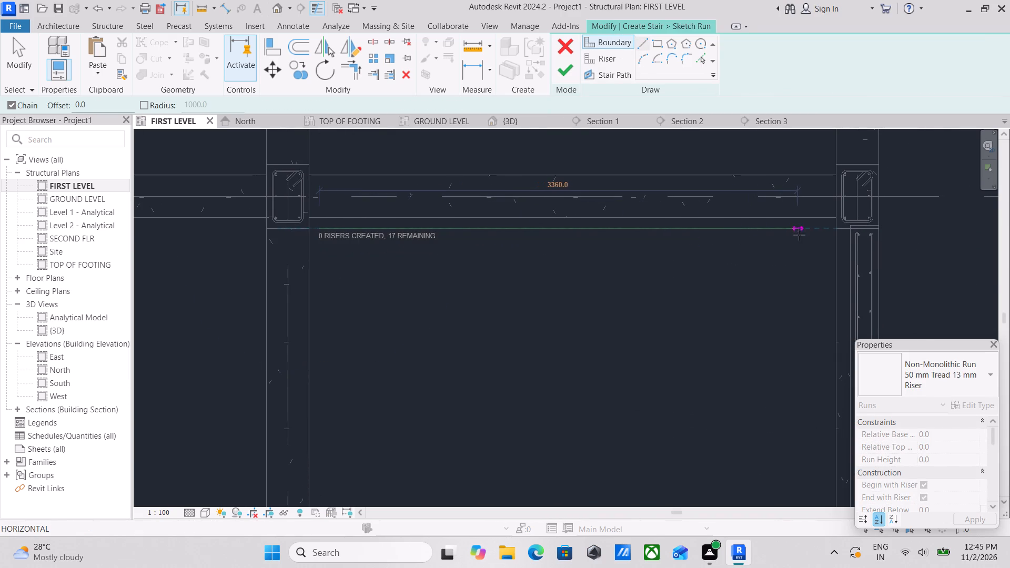
{"action": "left_click", "coordinate": [811, 232]}
Draw a perpendicular boundary line 7' long from the first line's end, parallel to the grid 5 wall.
{"action": "middle_click_drag", "start_coordinate": [801, 318], "coordinate": [797, 253]}
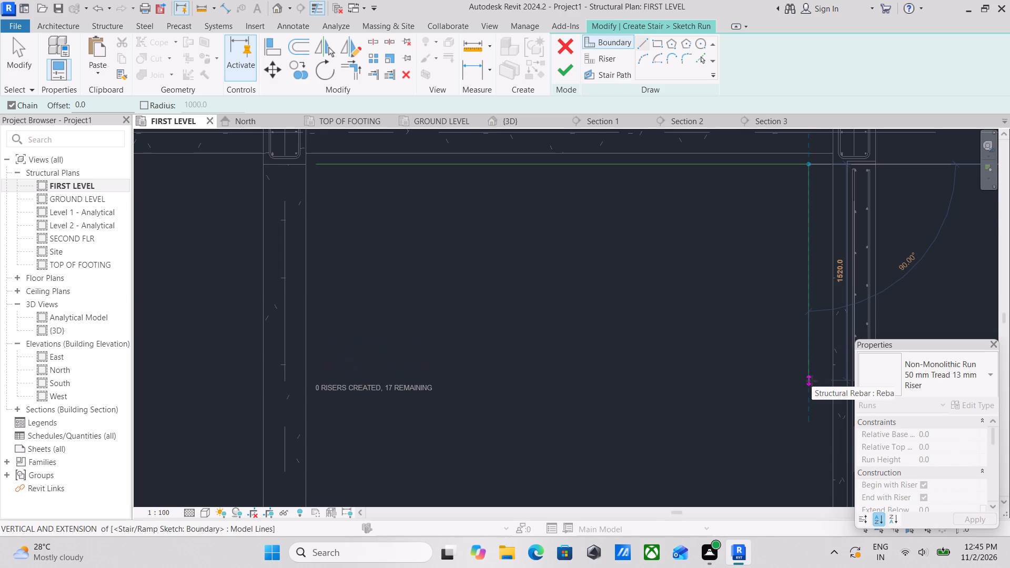
{"action": "key", "text": "7"}
{"action": "key", "text": "apostrophe"}
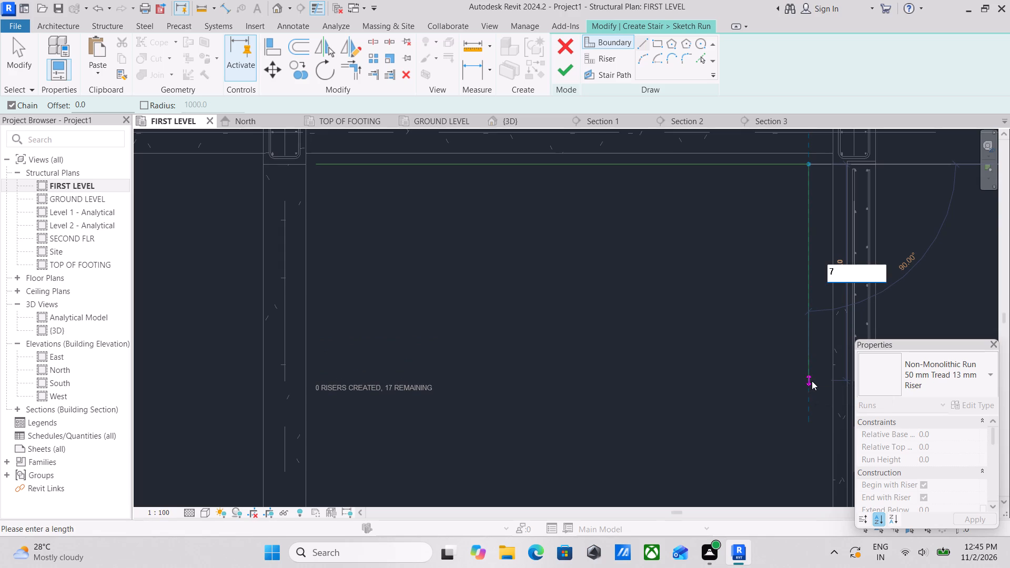
{"action": "key", "text": "Return"}
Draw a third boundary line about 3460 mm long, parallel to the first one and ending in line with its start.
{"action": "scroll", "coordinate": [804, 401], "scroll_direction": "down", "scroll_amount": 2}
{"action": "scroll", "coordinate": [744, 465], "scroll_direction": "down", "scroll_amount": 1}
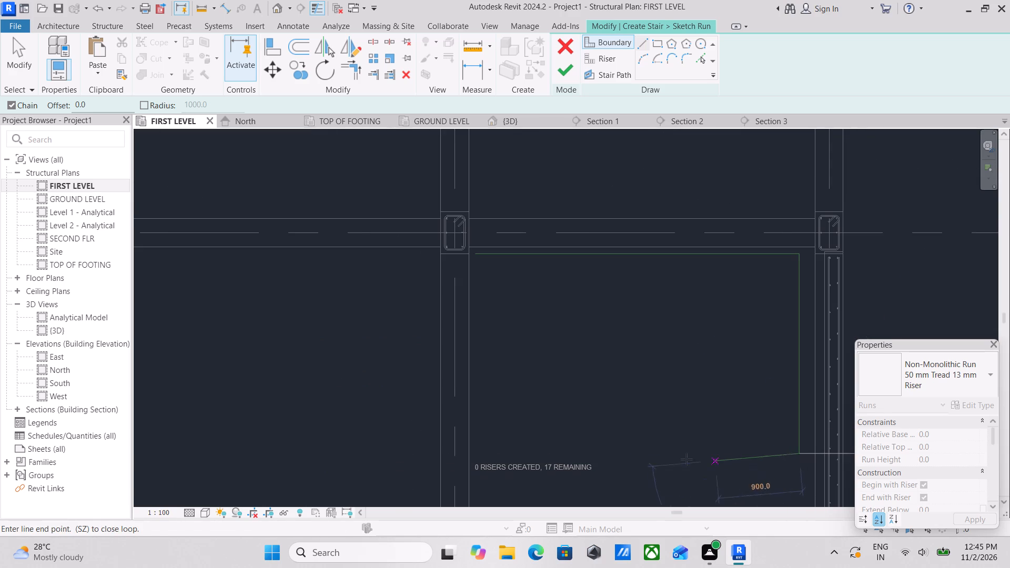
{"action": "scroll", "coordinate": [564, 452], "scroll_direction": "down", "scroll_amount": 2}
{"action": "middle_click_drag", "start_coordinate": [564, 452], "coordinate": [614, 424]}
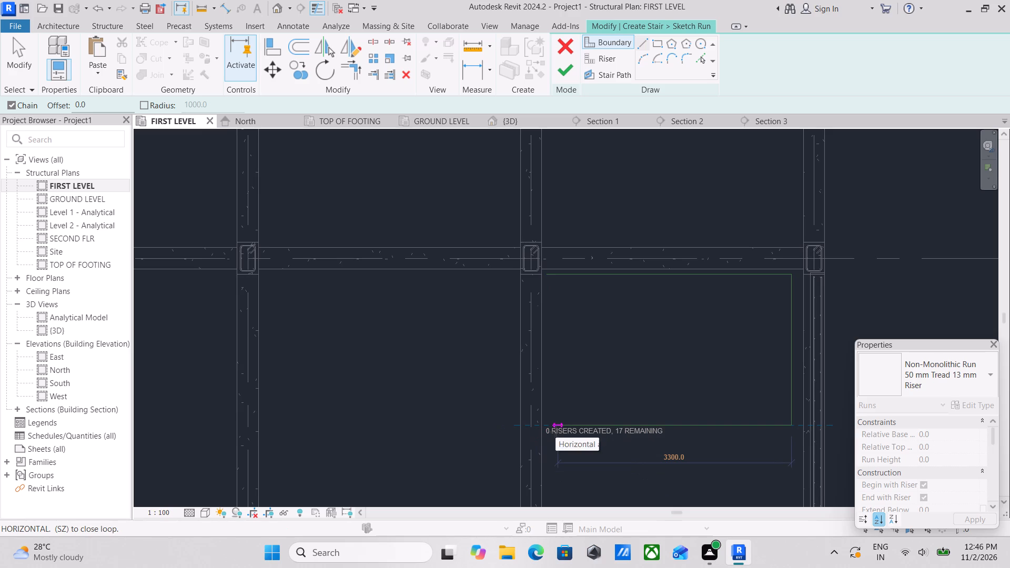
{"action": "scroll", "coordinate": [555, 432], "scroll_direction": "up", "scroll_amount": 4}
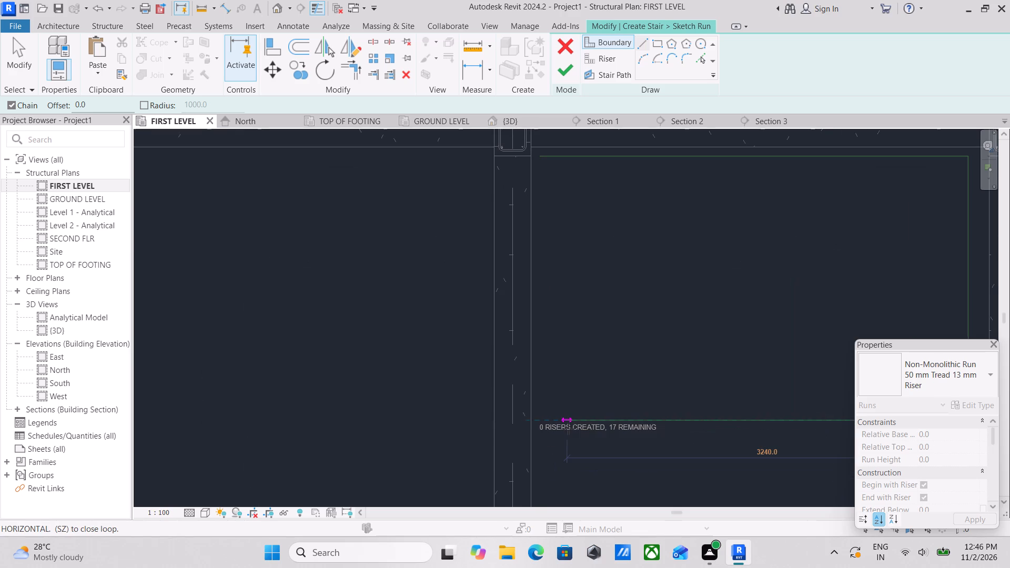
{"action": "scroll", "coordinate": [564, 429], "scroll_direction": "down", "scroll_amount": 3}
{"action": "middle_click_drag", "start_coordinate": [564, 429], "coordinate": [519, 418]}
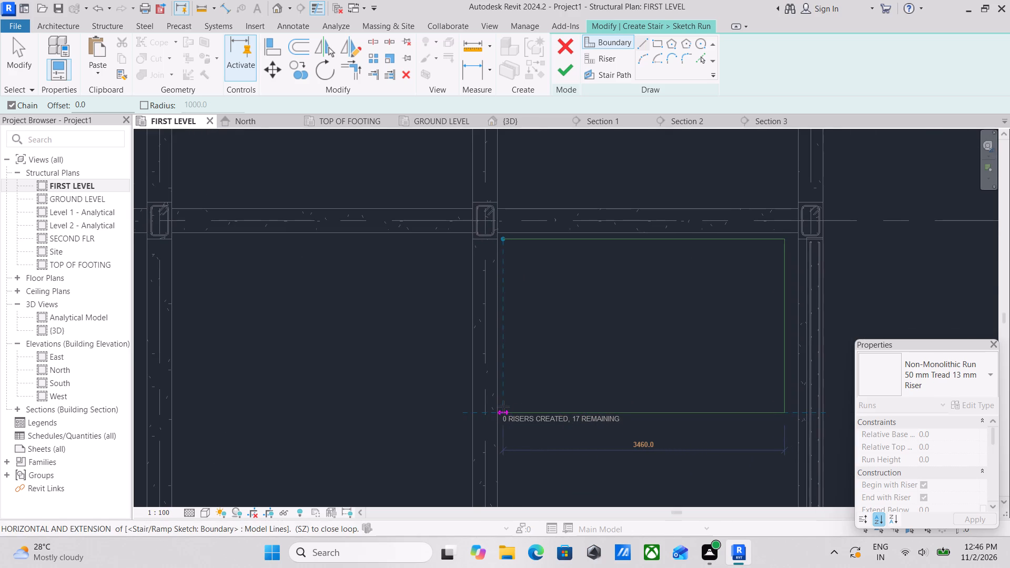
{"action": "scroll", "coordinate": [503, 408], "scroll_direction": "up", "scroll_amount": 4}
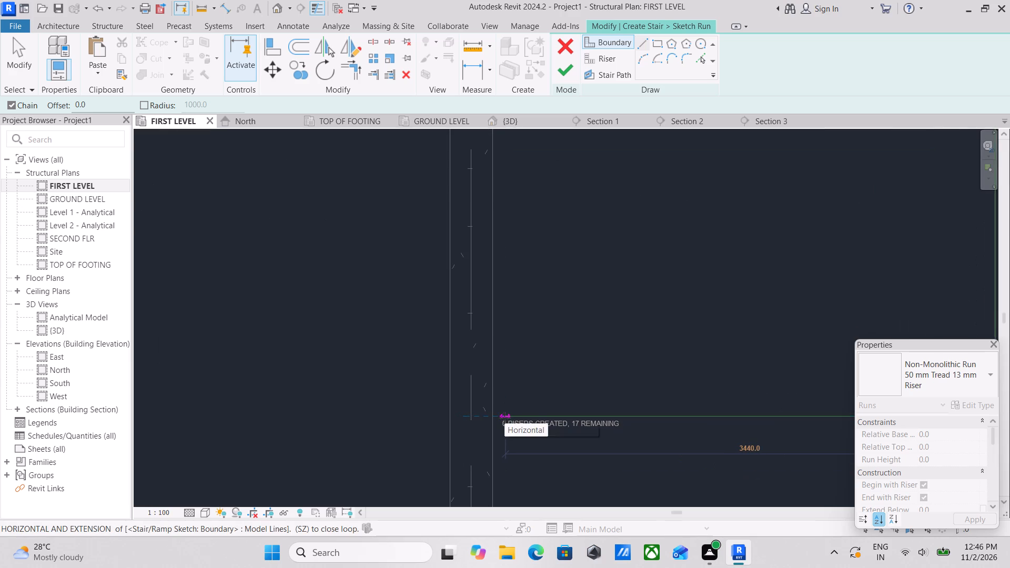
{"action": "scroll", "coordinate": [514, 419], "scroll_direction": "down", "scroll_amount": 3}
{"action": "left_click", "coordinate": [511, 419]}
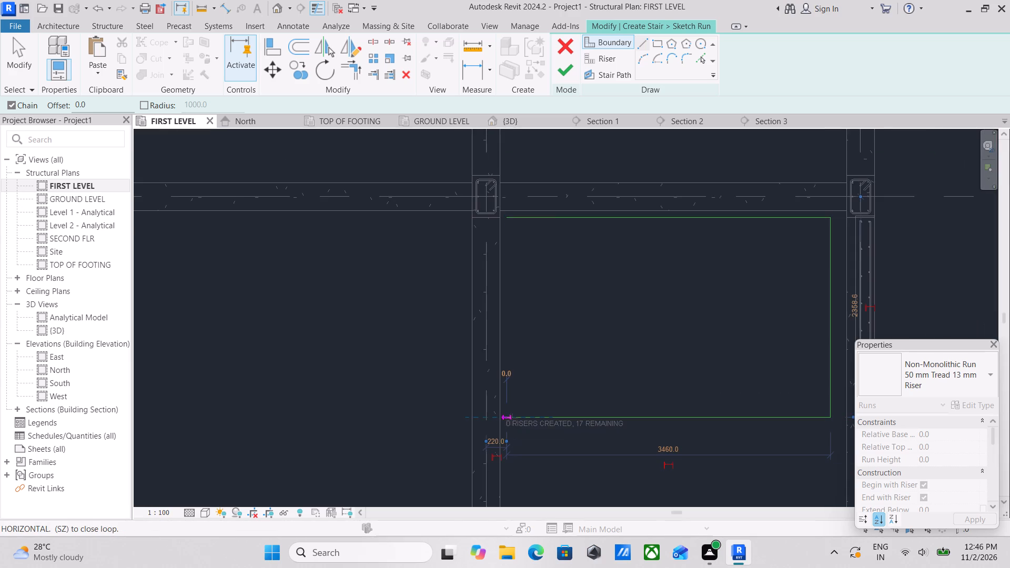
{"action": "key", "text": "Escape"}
Add a stair boundary line offset 3' from the boundary line along grid B, towards grid C, using Pick Lines.
{"action": "middle_click_drag", "start_coordinate": [531, 297], "coordinate": [544, 418]}
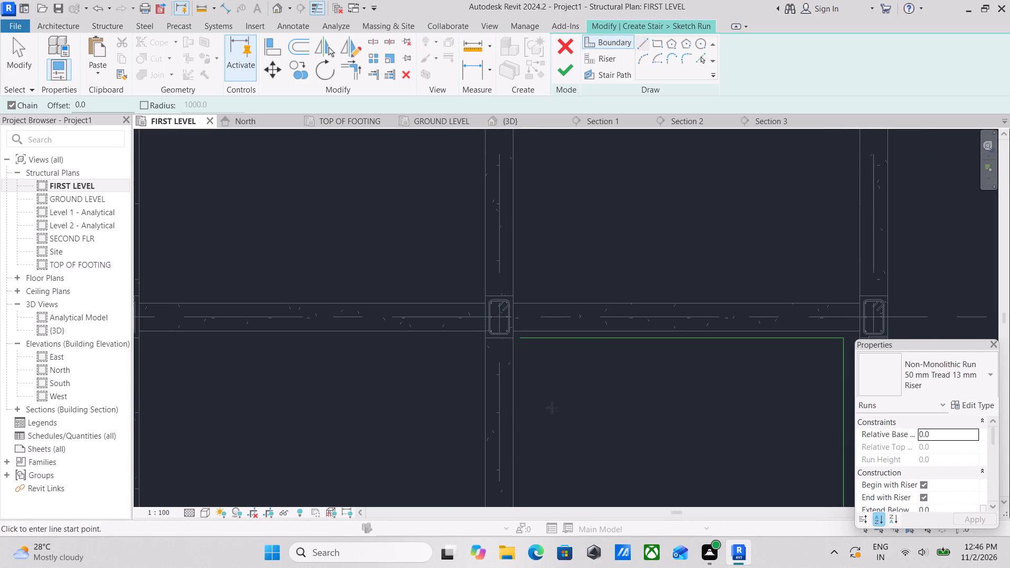
{"action": "scroll", "coordinate": [529, 359], "scroll_direction": "up", "scroll_amount": 2}
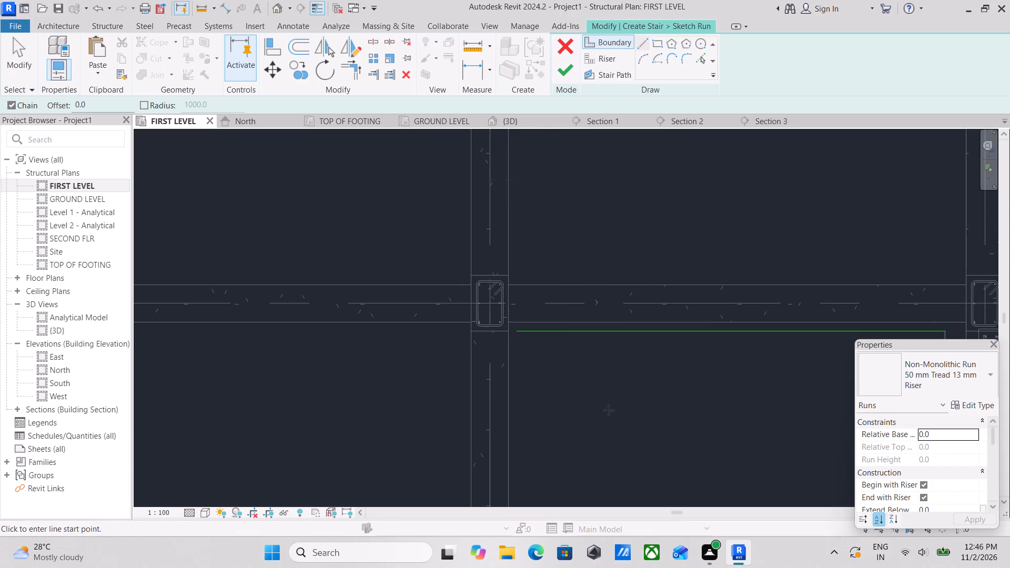
{"action": "scroll", "coordinate": [608, 410], "scroll_direction": "down", "scroll_amount": 3}
{"action": "middle_click_drag", "start_coordinate": [591, 394], "coordinate": [552, 362]}
{"action": "key", "text": "Escape"}
{"action": "key", "text": "Escape"}
{"action": "left_click", "coordinate": [680, 326]}
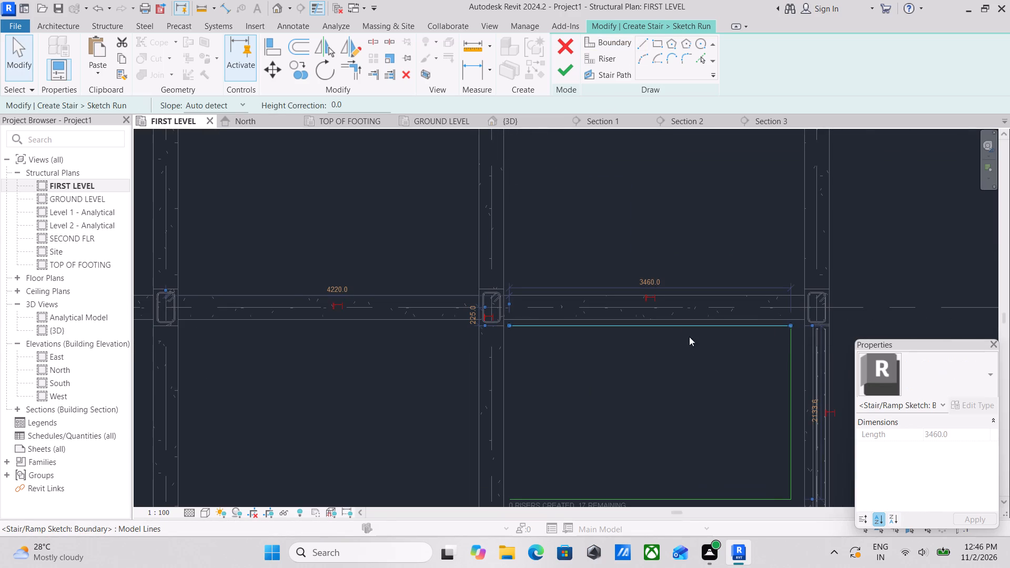
{"action": "left_click", "coordinate": [699, 58]}
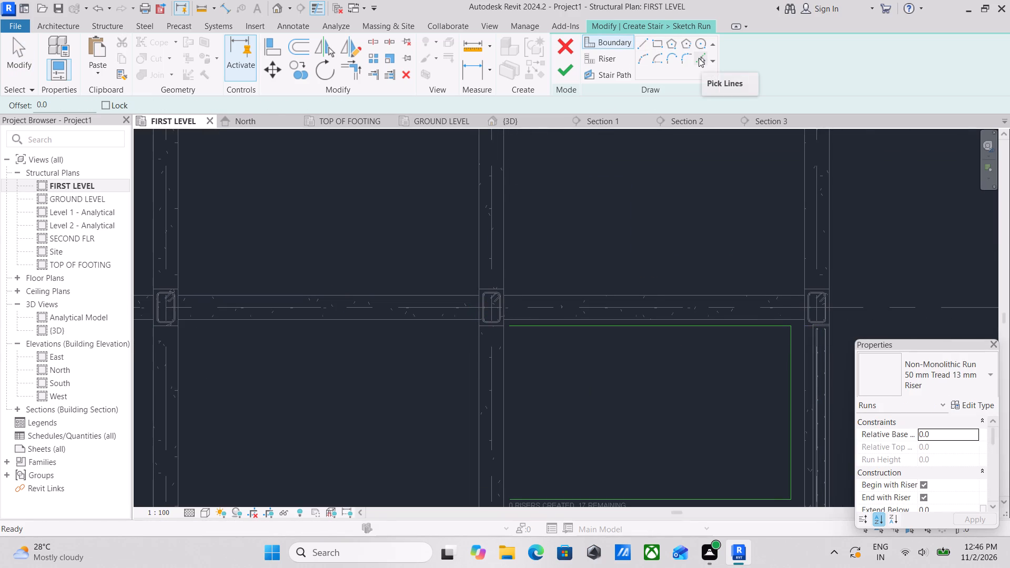
{"action": "left_click_drag", "start_coordinate": [65, 103], "coordinate": [0, 113]}
{"action": "type", "text": "3'"}
{"action": "key", "text": "Return"}
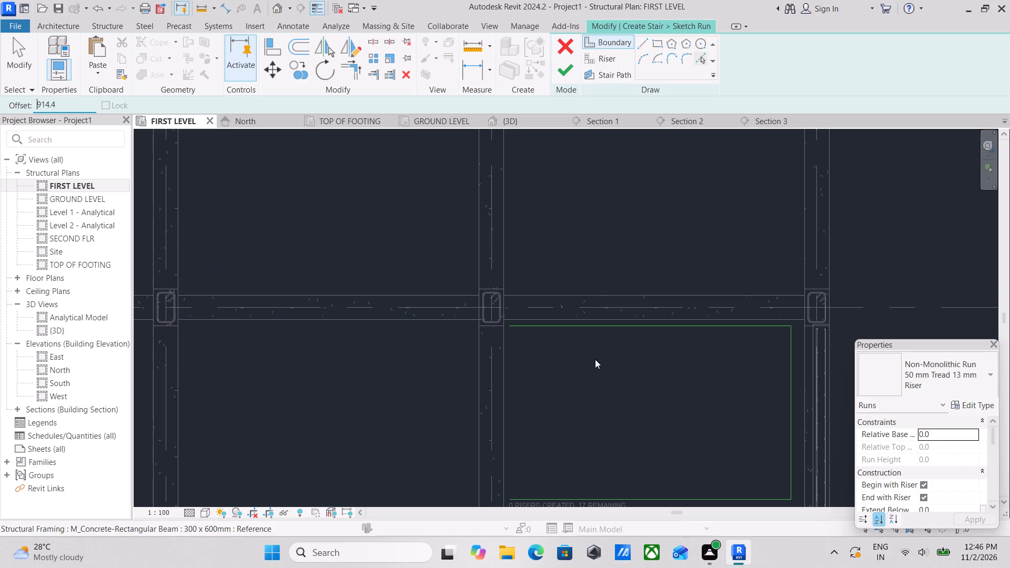
{"action": "scroll", "coordinate": [614, 340], "scroll_direction": "down", "scroll_amount": 2}
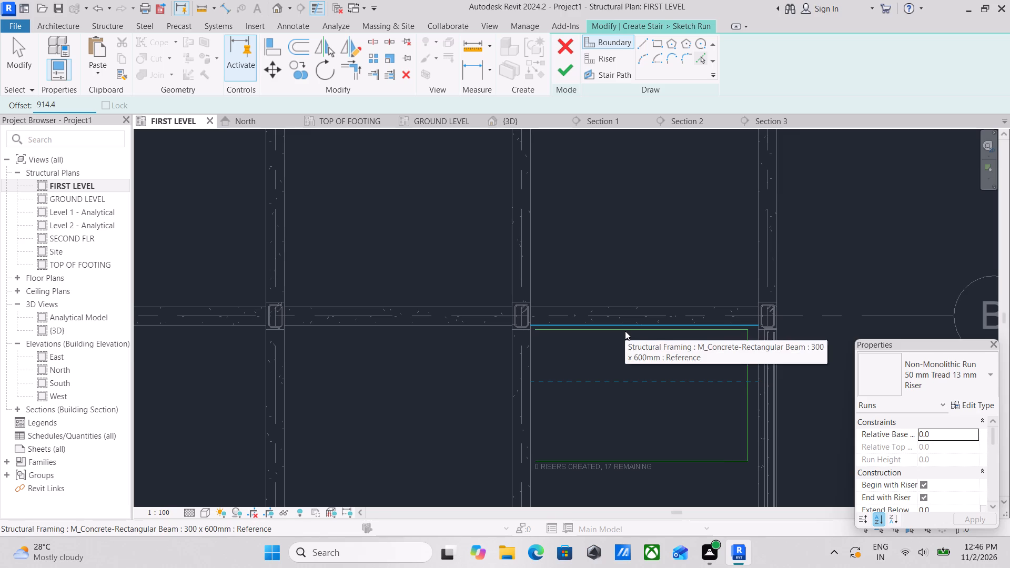
{"action": "left_click", "coordinate": [624, 334]}
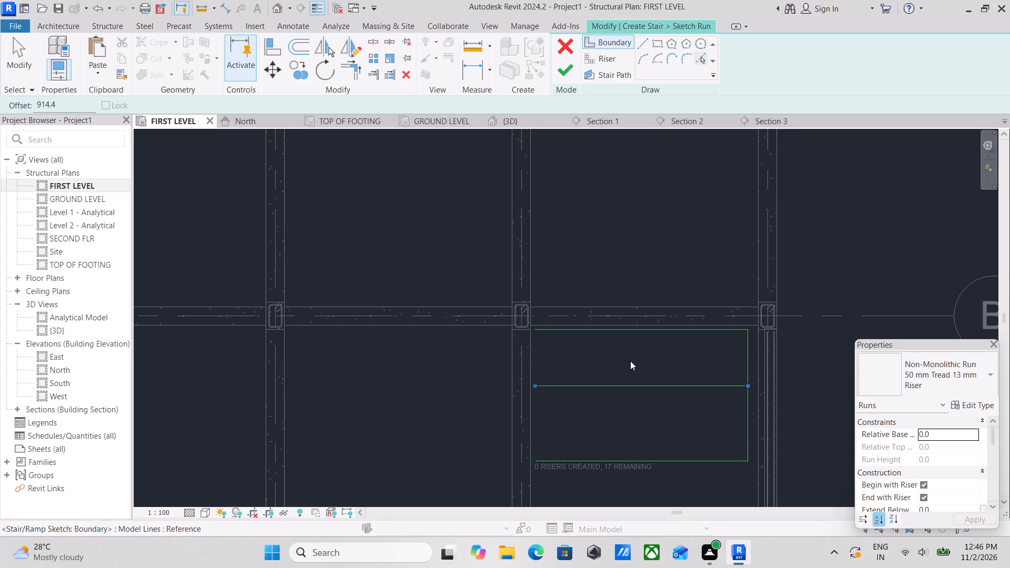
{"action": "middle_click_drag", "start_coordinate": [628, 389], "coordinate": [623, 339]}
{"action": "scroll", "coordinate": [627, 379], "scroll_direction": "down", "scroll_amount": 1}
{"action": "scroll", "coordinate": [639, 421], "scroll_direction": "up", "scroll_amount": 3}
{"action": "key", "text": "Escape"}
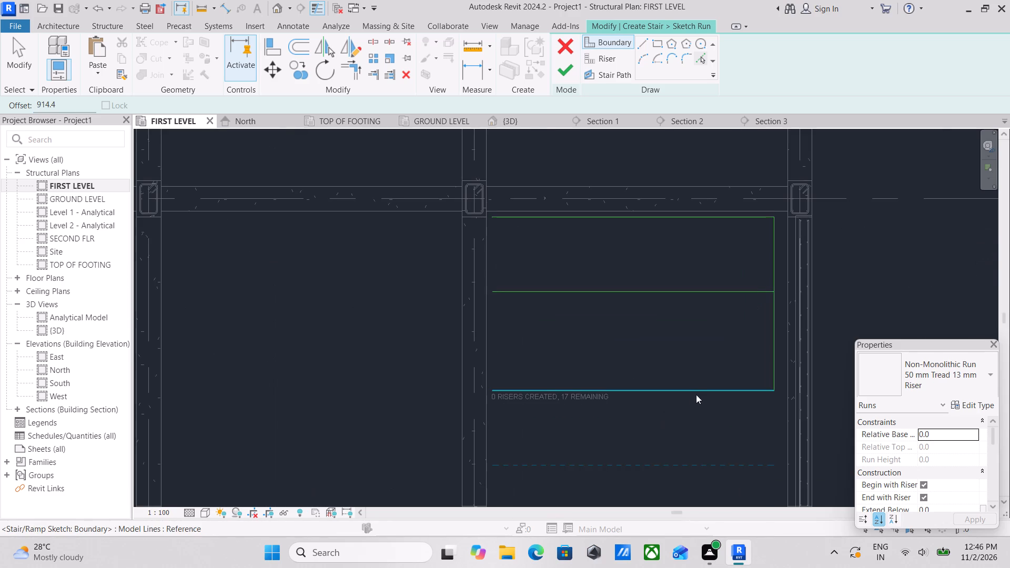
{"action": "key", "text": "Escape"}
{"action": "key", "text": "Escape"}
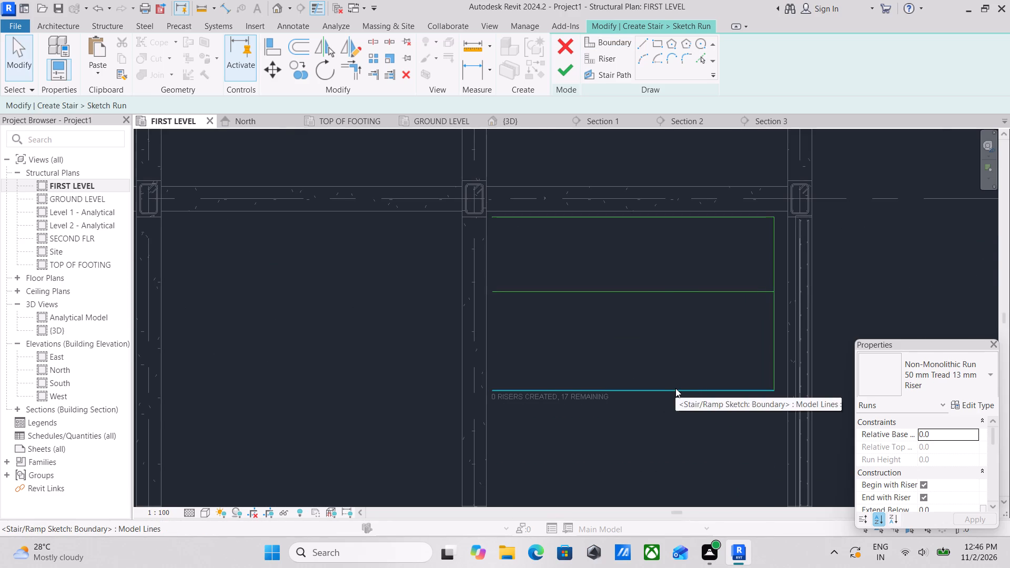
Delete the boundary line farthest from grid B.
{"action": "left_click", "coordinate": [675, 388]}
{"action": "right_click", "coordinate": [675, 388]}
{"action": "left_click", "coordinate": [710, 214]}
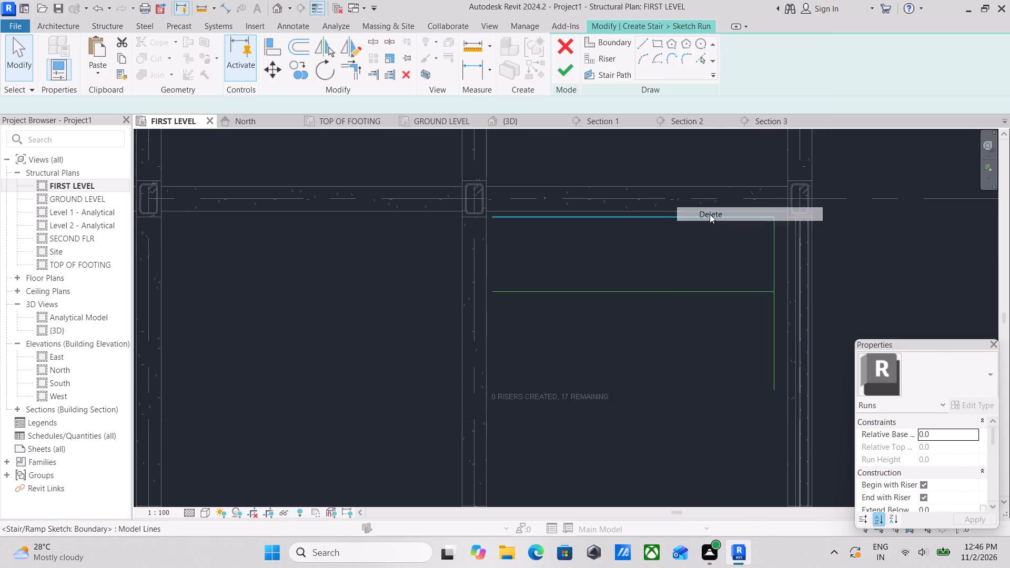
Stretch the boundary line beside the grid 5 wall towards grid C, to a length of about 3100 mm.
{"action": "scroll", "coordinate": [709, 230], "scroll_direction": "down", "scroll_amount": 1}
{"action": "middle_click_drag", "start_coordinate": [708, 230], "coordinate": [662, 177]}
{"action": "left_click", "coordinate": [719, 285]}
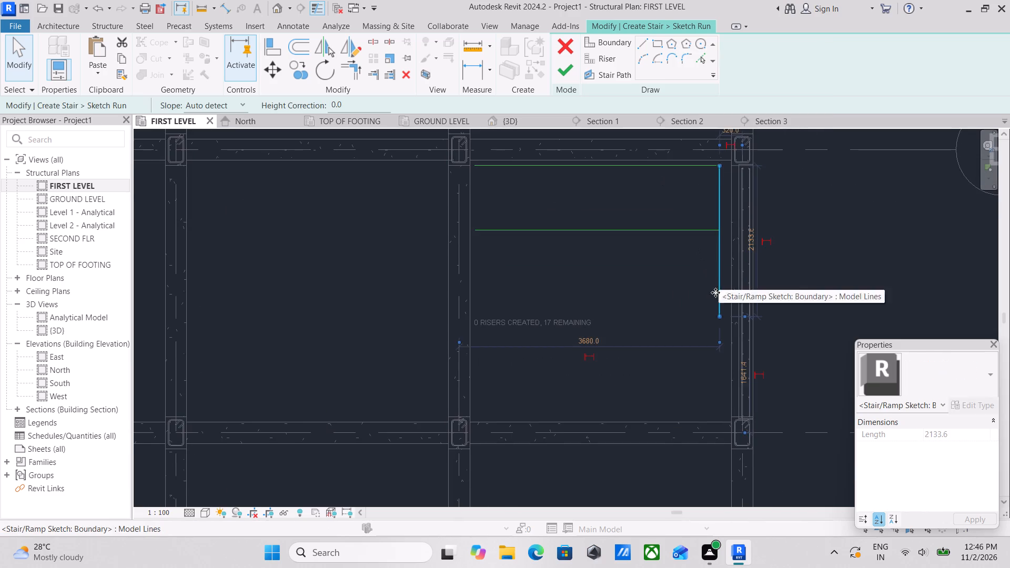
{"action": "scroll", "coordinate": [716, 307], "scroll_direction": "up", "scroll_amount": 3}
{"action": "left_click_drag", "start_coordinate": [723, 322], "coordinate": [730, 428]}
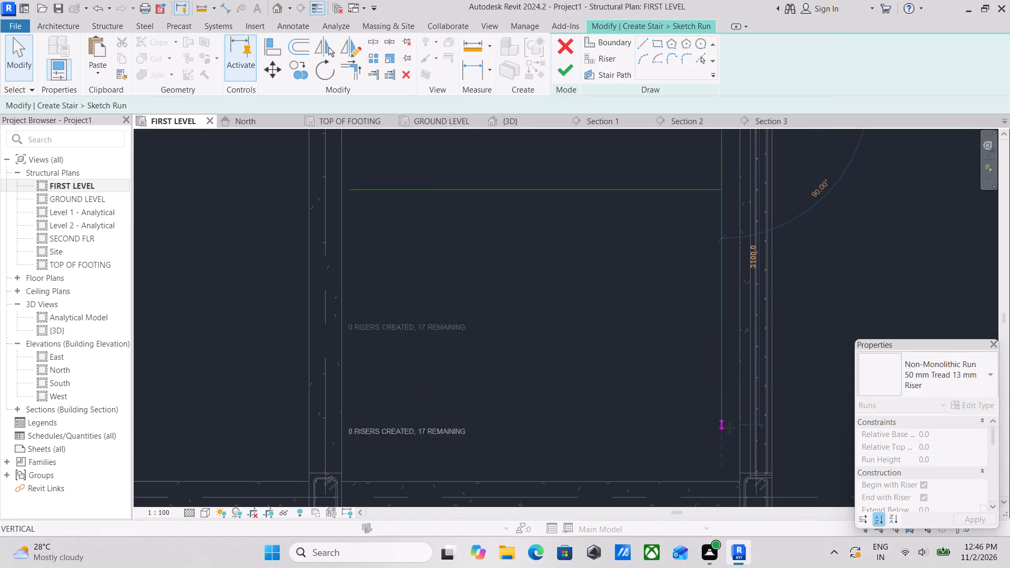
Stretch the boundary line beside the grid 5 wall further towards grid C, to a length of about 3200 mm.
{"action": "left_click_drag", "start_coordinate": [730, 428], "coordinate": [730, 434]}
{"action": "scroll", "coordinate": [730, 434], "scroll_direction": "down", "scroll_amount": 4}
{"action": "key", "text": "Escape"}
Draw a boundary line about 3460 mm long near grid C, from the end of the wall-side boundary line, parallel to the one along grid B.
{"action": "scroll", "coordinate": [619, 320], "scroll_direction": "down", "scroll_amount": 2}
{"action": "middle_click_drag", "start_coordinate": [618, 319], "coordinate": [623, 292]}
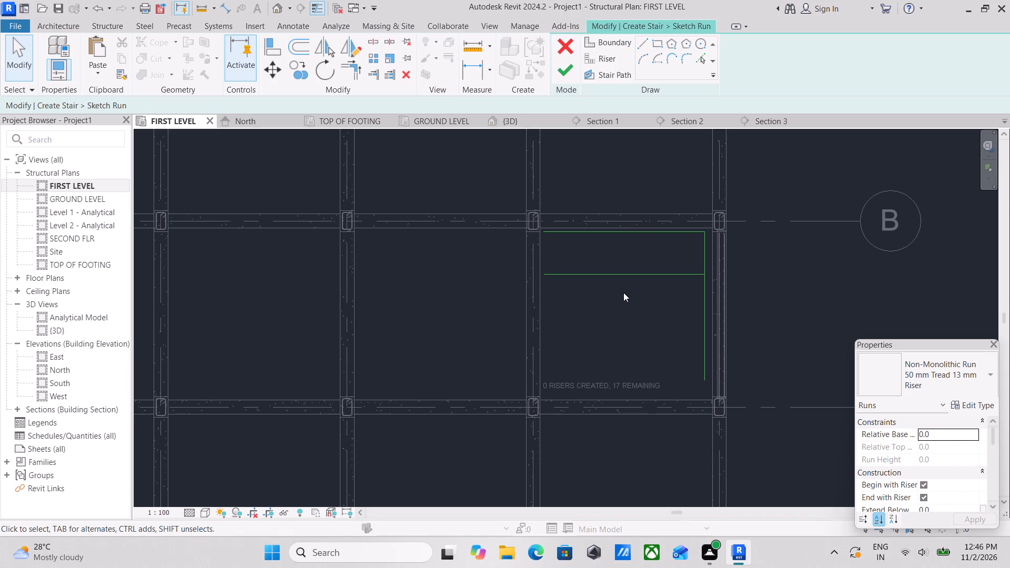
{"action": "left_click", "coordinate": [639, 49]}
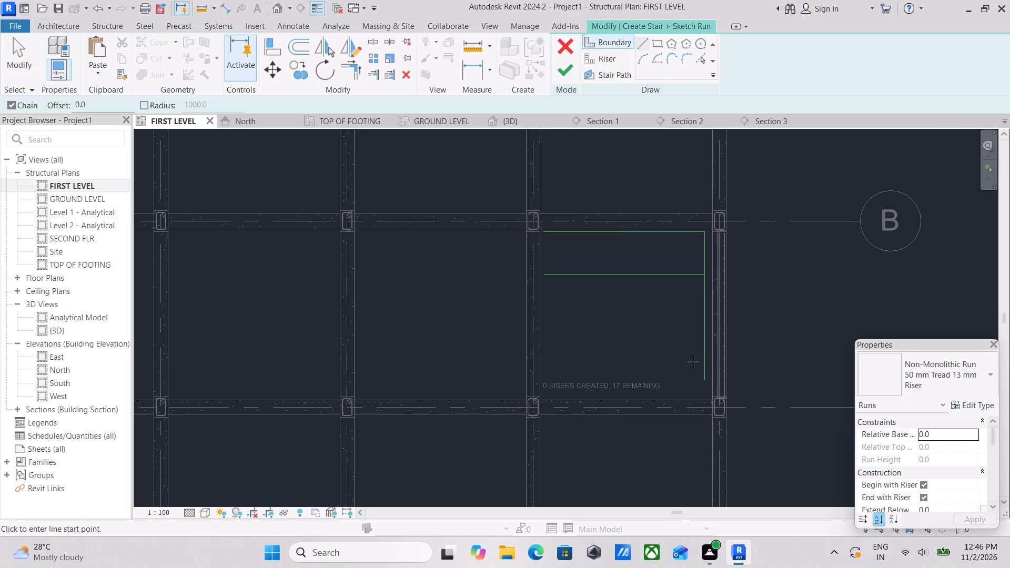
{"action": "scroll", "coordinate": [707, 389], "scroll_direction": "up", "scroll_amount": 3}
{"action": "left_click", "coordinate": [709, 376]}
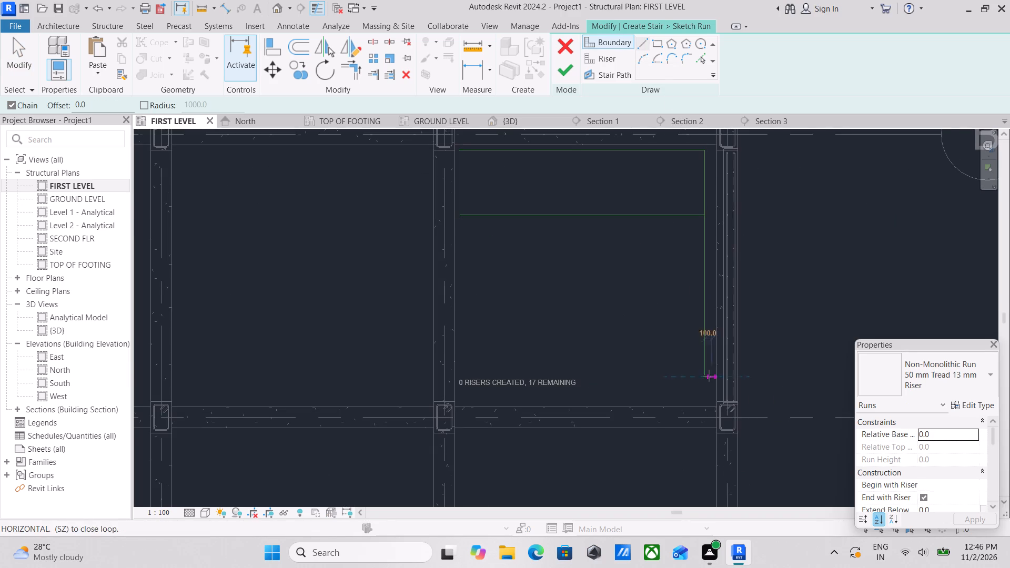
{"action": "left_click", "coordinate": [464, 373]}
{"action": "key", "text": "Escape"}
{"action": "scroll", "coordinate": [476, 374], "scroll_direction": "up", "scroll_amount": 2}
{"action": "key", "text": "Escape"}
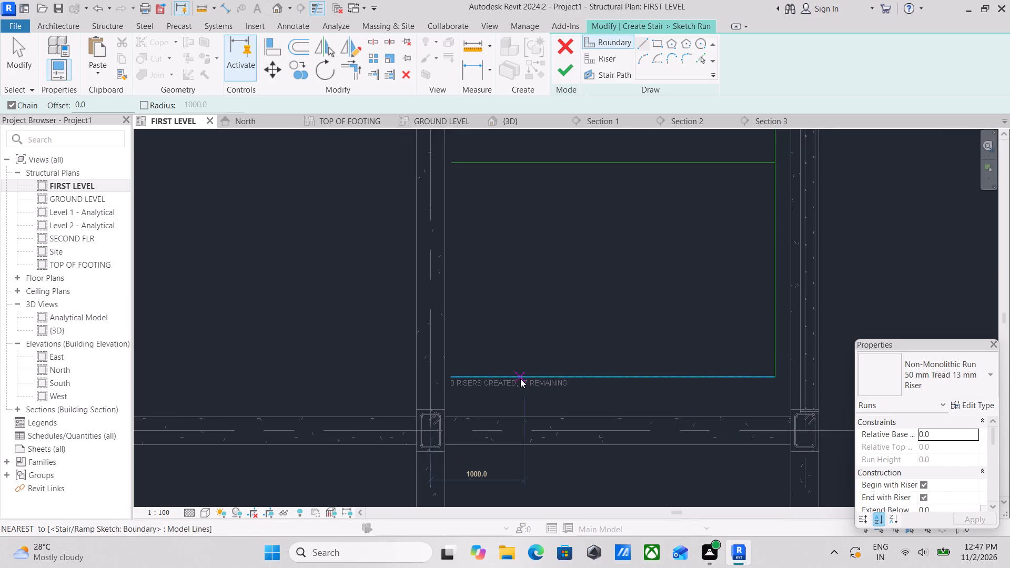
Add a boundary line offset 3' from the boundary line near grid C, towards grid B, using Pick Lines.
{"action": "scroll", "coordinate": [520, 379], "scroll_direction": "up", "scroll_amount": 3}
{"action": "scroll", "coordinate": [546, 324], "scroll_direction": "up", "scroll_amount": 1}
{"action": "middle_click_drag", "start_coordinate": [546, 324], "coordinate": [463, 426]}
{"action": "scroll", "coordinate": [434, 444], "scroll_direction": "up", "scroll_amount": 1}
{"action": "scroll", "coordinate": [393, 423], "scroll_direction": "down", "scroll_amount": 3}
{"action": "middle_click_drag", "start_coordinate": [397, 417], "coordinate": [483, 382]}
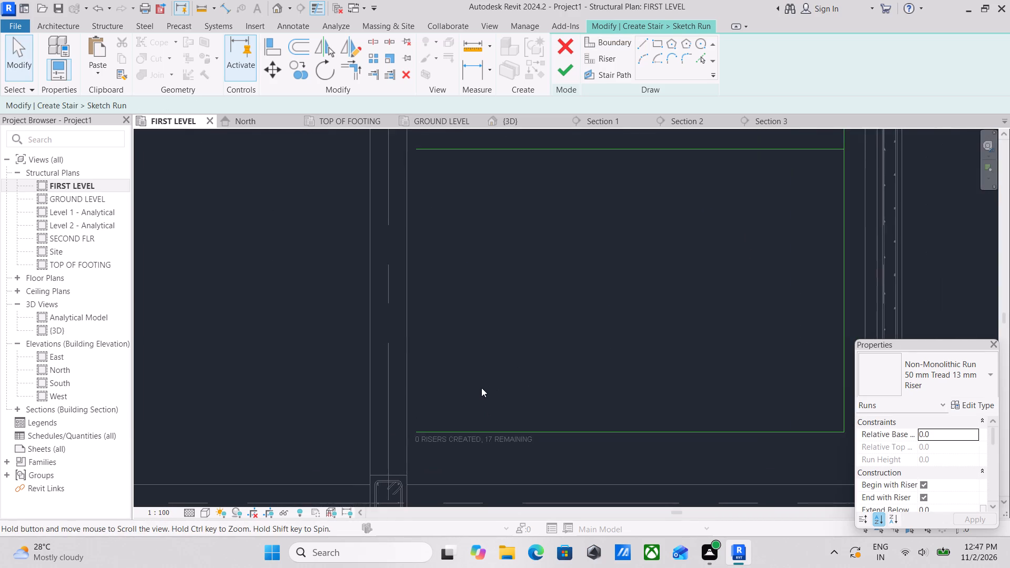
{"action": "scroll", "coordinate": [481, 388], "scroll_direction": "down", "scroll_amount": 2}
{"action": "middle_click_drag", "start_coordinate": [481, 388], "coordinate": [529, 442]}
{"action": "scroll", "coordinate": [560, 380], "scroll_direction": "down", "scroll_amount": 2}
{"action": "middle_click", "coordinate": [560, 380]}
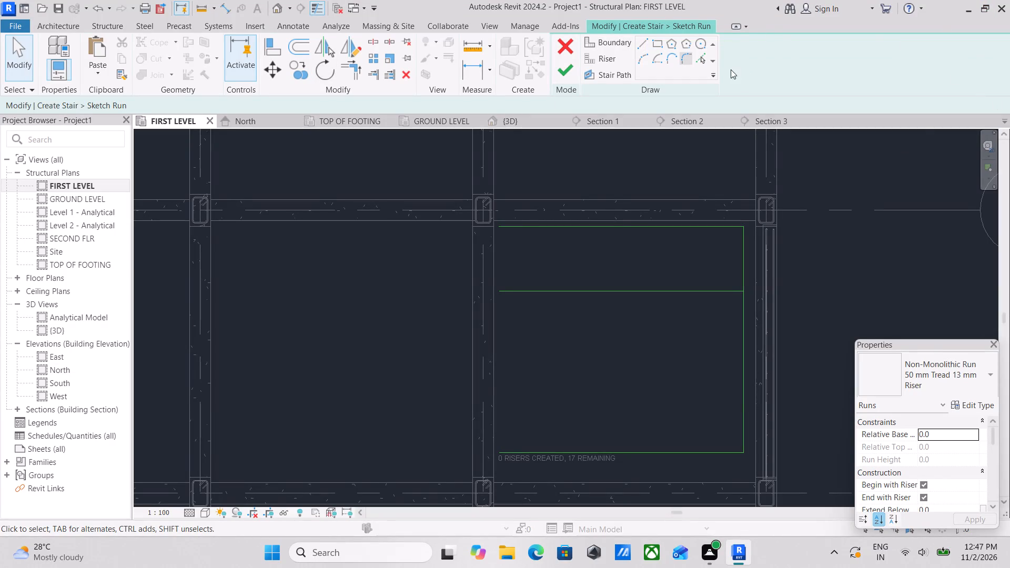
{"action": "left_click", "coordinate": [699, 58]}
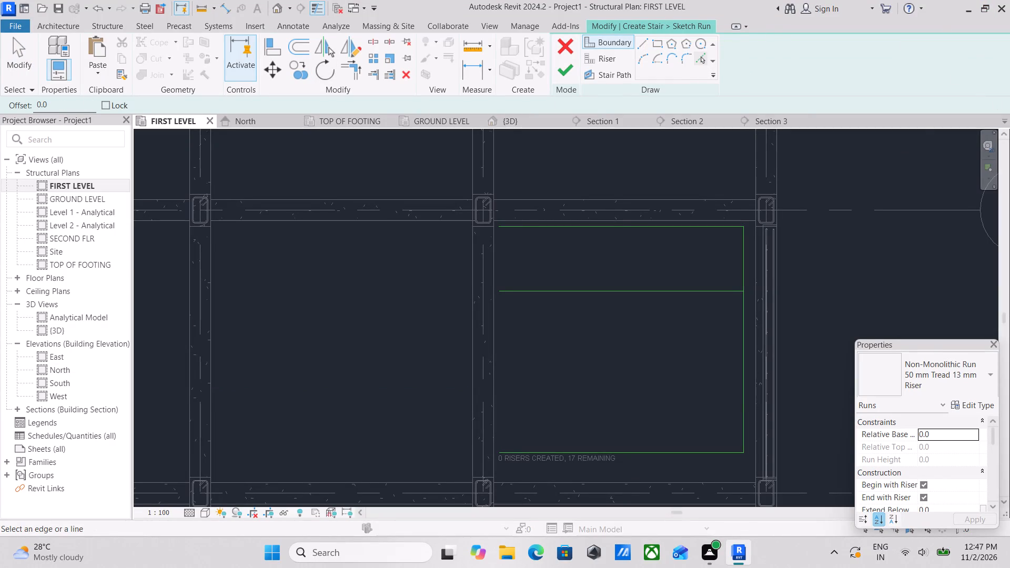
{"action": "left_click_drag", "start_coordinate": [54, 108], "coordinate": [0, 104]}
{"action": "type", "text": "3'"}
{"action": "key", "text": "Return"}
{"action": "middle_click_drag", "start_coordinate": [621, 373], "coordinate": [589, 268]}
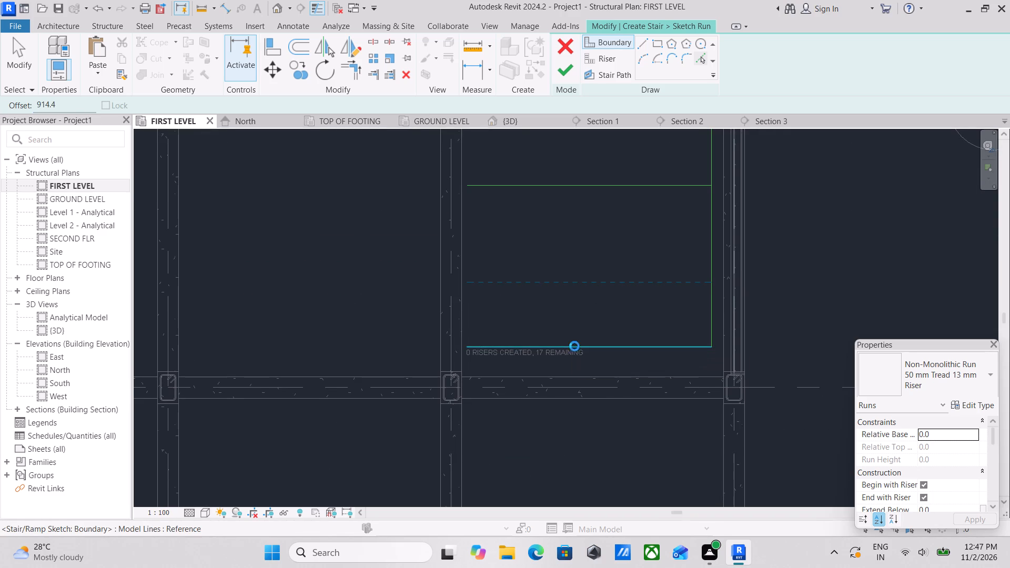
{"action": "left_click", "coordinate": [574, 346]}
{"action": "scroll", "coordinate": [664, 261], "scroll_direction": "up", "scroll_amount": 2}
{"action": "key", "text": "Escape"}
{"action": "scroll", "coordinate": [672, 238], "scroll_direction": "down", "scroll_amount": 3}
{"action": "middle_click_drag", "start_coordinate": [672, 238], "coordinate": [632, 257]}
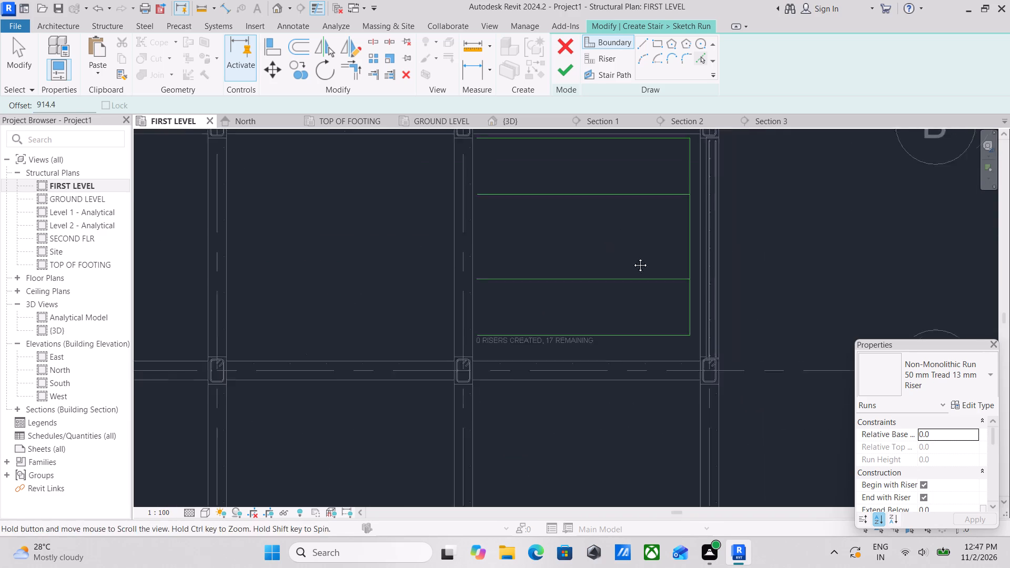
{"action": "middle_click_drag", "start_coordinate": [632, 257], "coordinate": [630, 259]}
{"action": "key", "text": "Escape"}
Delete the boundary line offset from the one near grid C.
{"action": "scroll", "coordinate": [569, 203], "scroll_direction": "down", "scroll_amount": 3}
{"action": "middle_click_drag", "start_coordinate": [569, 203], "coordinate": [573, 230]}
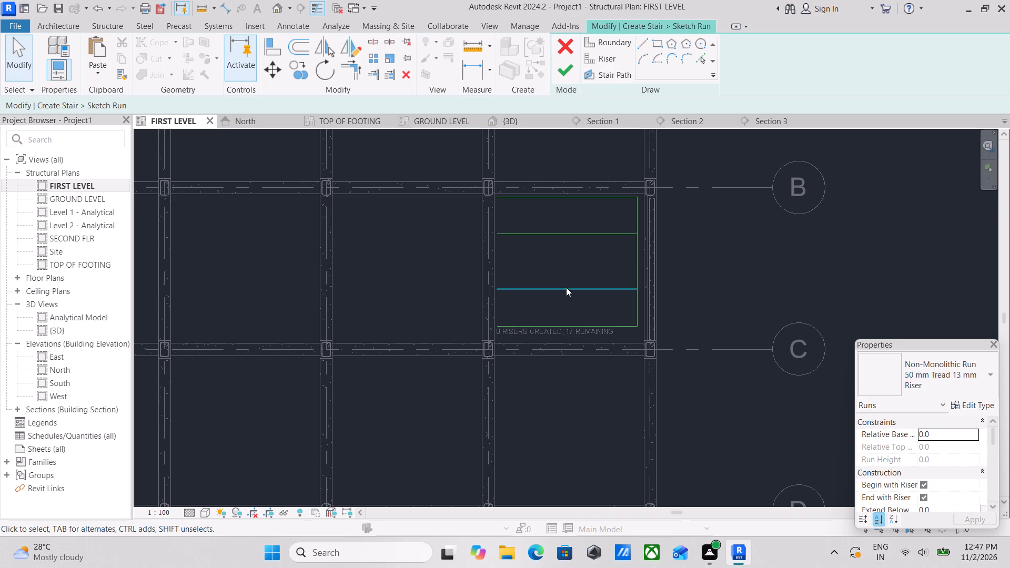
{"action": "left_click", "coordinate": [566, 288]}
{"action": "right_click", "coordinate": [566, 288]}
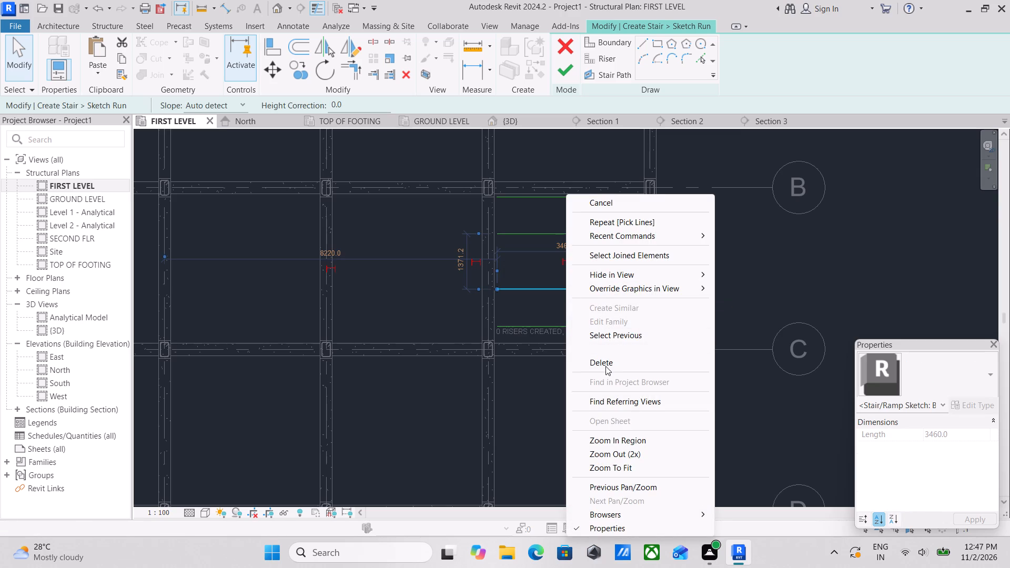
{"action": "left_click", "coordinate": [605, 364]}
Add a boundary line offset 2" from the middle boundary line, on its grid C side, using Pick Lines.
{"action": "scroll", "coordinate": [571, 231], "scroll_direction": "up", "scroll_amount": 4}
{"action": "middle_click_drag", "start_coordinate": [571, 229], "coordinate": [553, 291]}
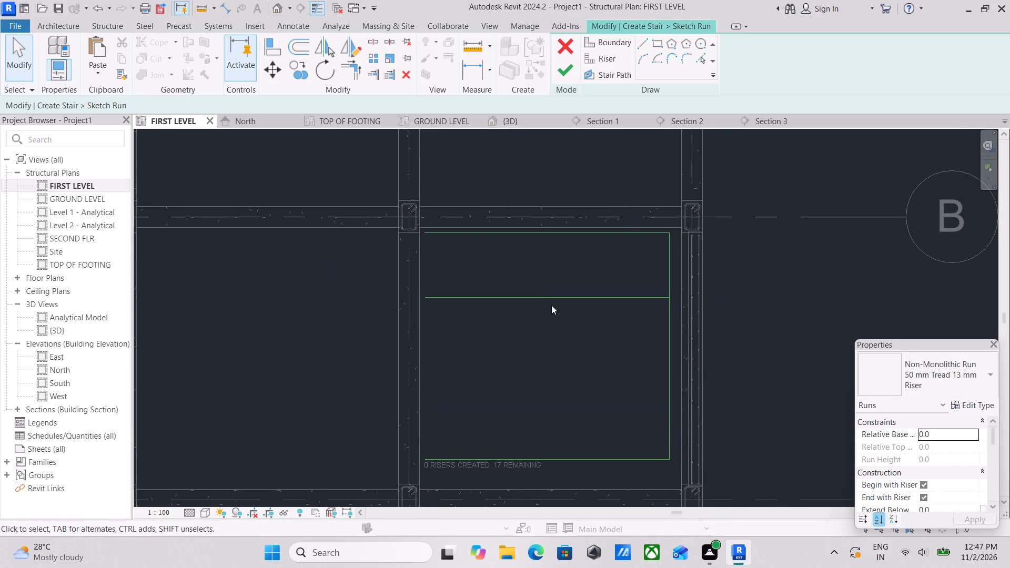
{"action": "scroll", "coordinate": [524, 267], "scroll_direction": "up", "scroll_amount": 1}
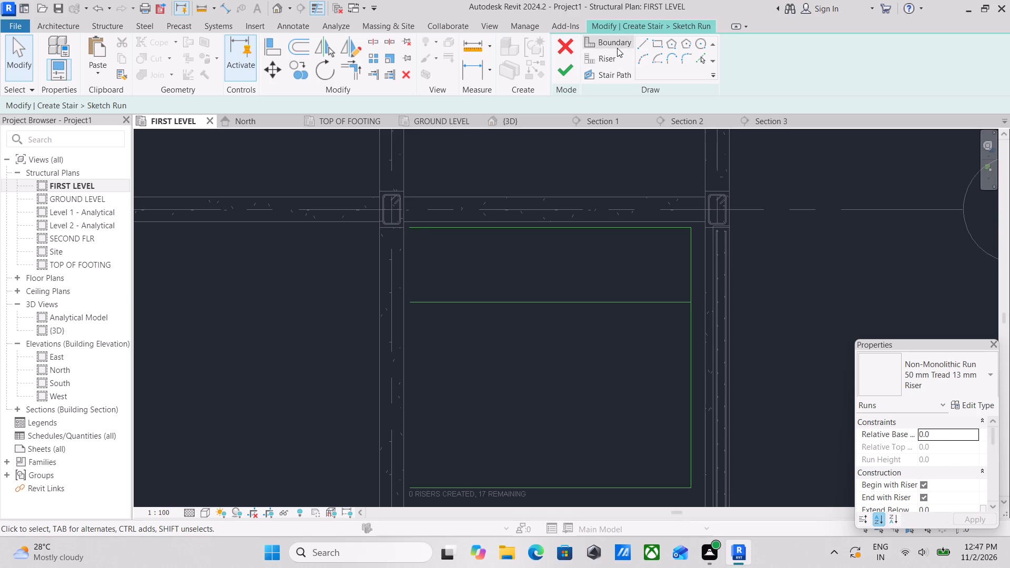
{"action": "left_click", "coordinate": [645, 44]}
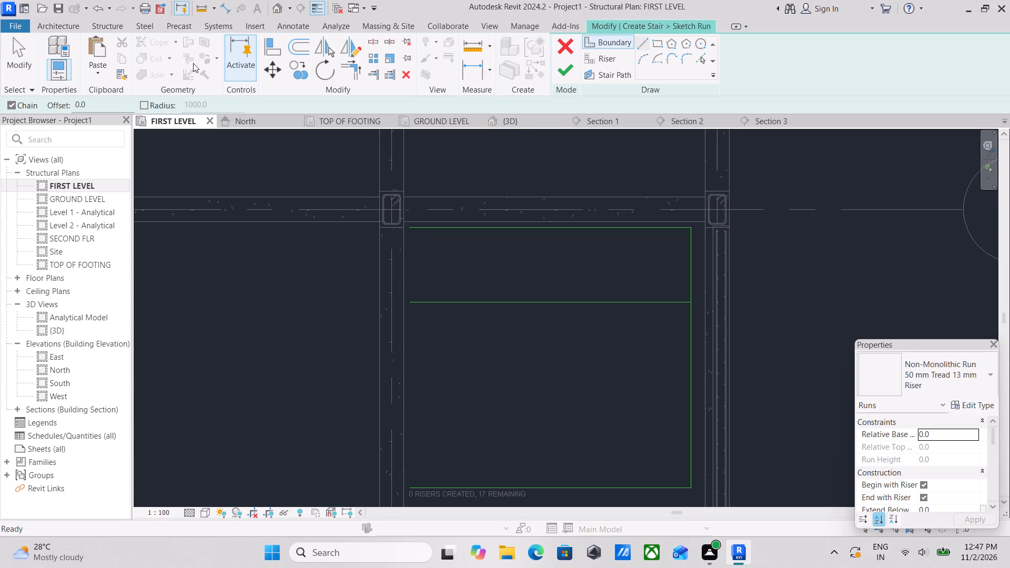
{"action": "left_click", "coordinate": [700, 57]}
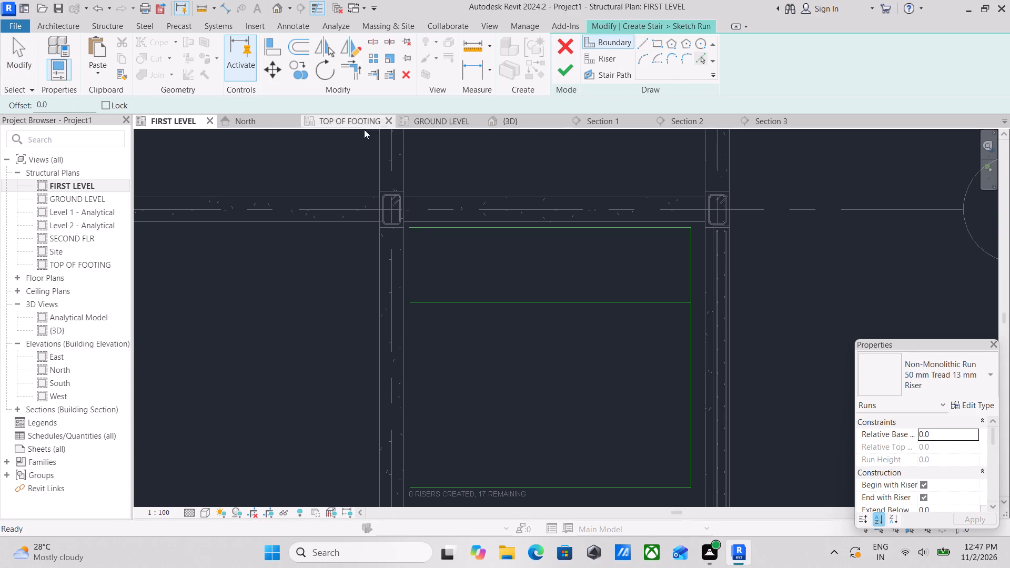
{"action": "left_click_drag", "start_coordinate": [64, 106], "coordinate": [31, 104]}
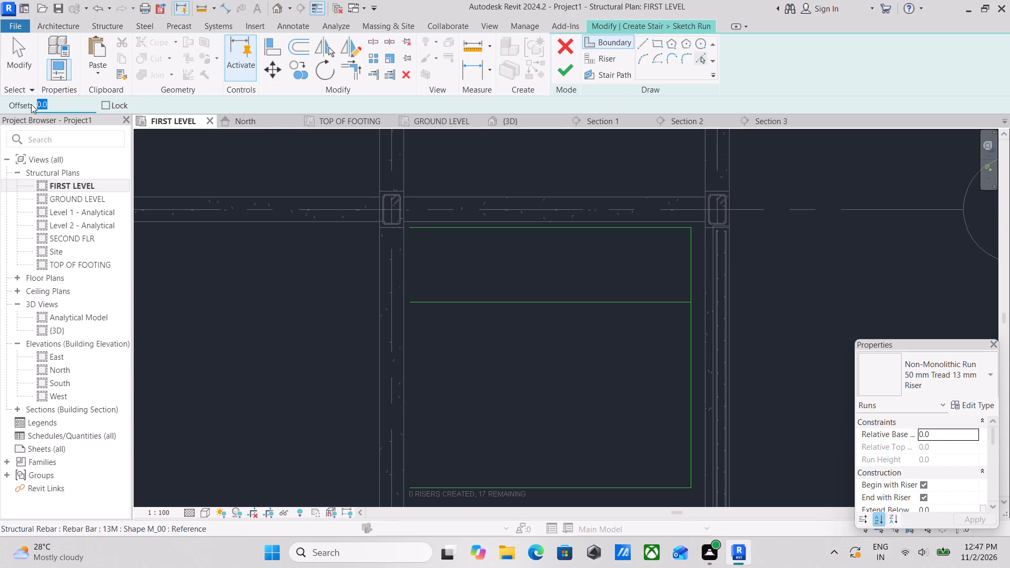
{"action": "key", "text": "2"}
{"action": "key", "text": "shift+quotedbl"}
{"action": "key", "text": "Return"}
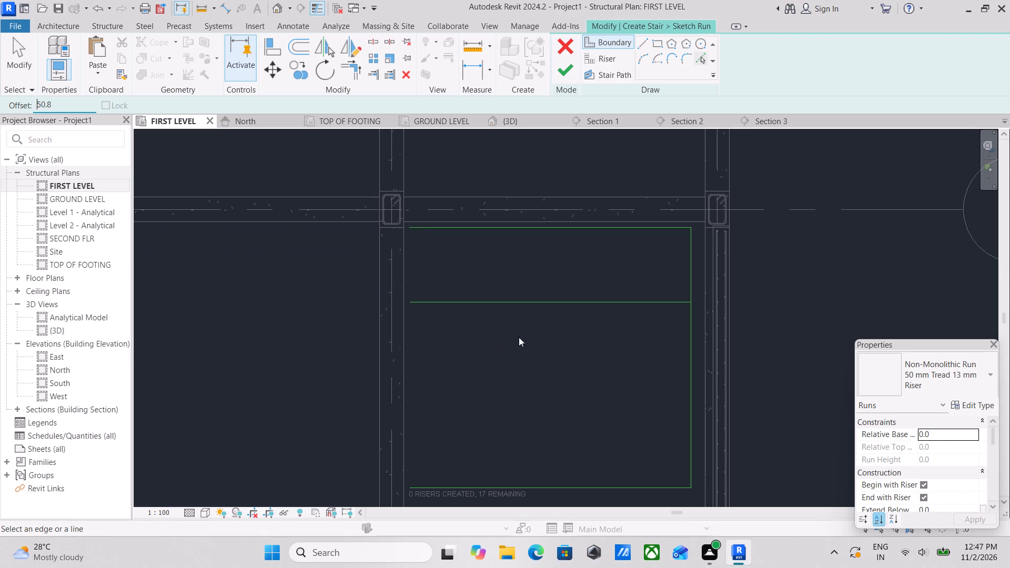
{"action": "left_click", "coordinate": [548, 303]}
{"action": "scroll", "coordinate": [543, 304], "scroll_direction": "up", "scroll_amount": 1}
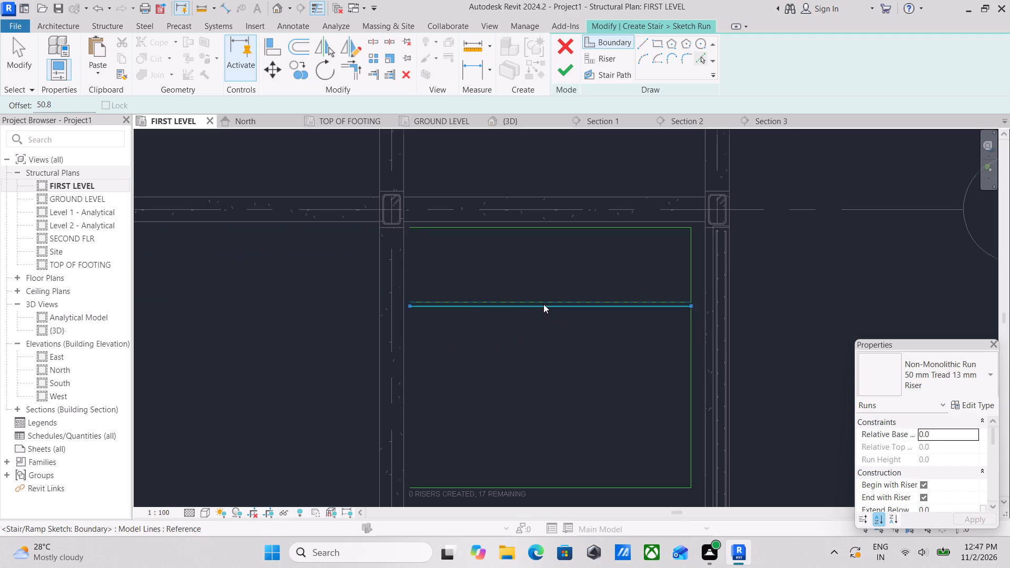
{"action": "scroll", "coordinate": [543, 304], "scroll_direction": "up", "scroll_amount": 1}
{"action": "key", "text": "Escape"}
Add a boundary line offset 3' towards grid C from the lower line of the closely spaced middle pair, using Pick Lines.
{"action": "scroll", "coordinate": [562, 286], "scroll_direction": "up", "scroll_amount": 2}
{"action": "scroll", "coordinate": [621, 290], "scroll_direction": "down", "scroll_amount": 1}
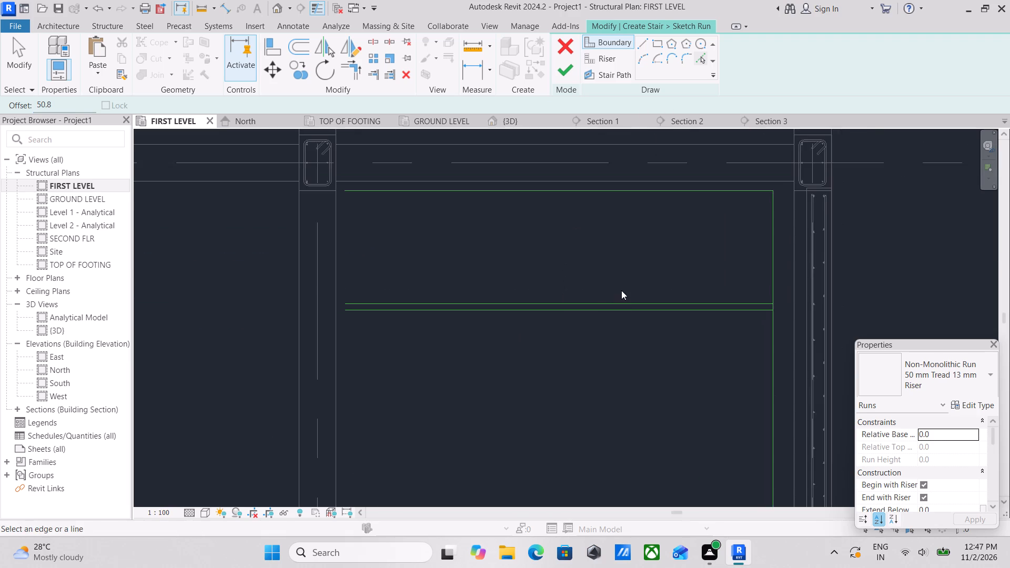
{"action": "middle_click_drag", "start_coordinate": [621, 290], "coordinate": [624, 308]}
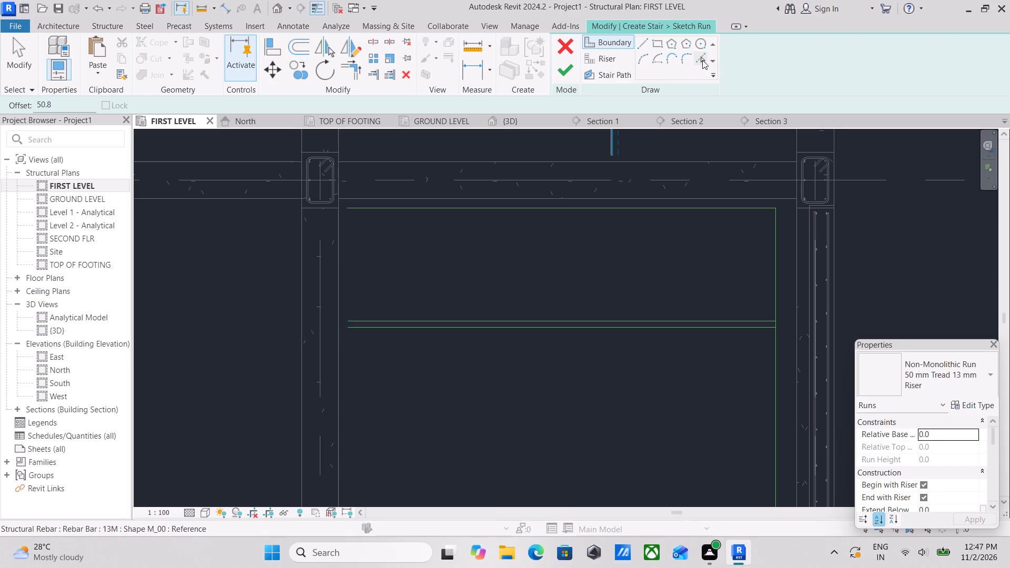
{"action": "left_click_drag", "start_coordinate": [76, 103], "coordinate": [0, 119]}
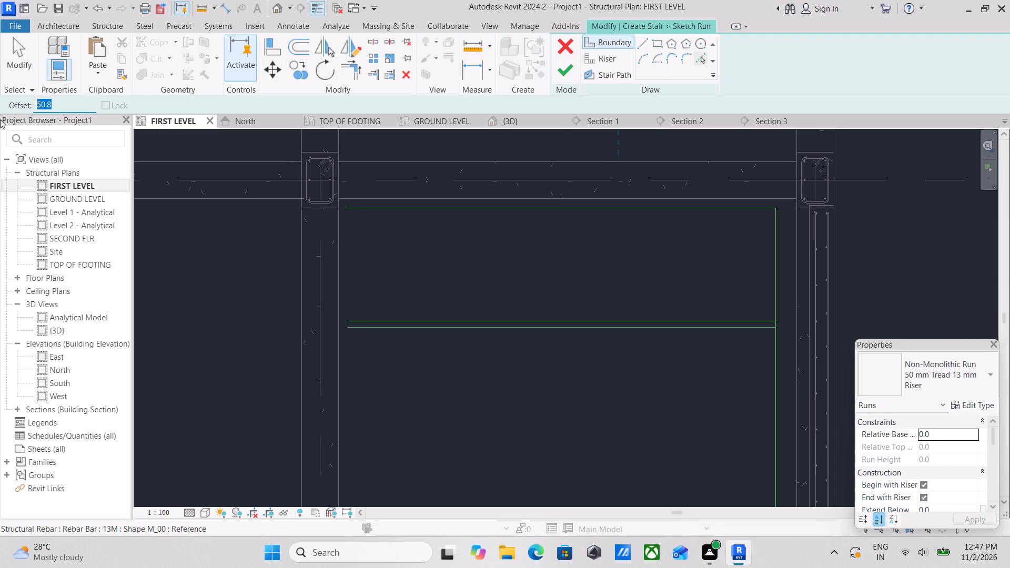
{"action": "type", "text": "3'"}
{"action": "key", "text": "Return"}
{"action": "scroll", "coordinate": [595, 340], "scroll_direction": "up", "scroll_amount": 2}
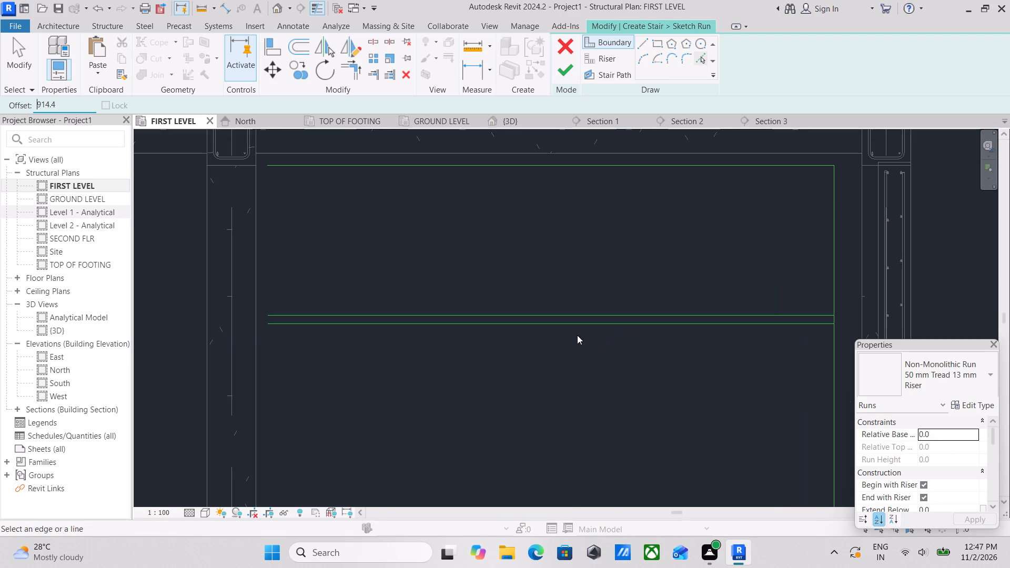
{"action": "left_click", "coordinate": [574, 328]}
{"action": "scroll", "coordinate": [574, 328], "scroll_direction": "down", "scroll_amount": 2}
{"action": "middle_click_drag", "start_coordinate": [558, 316], "coordinate": [525, 274]}
{"action": "scroll", "coordinate": [593, 366], "scroll_direction": "down", "scroll_amount": 2}
{"action": "middle_click_drag", "start_coordinate": [584, 348], "coordinate": [570, 242]}
{"action": "key", "text": "Escape"}
{"action": "key", "text": "Escape"}
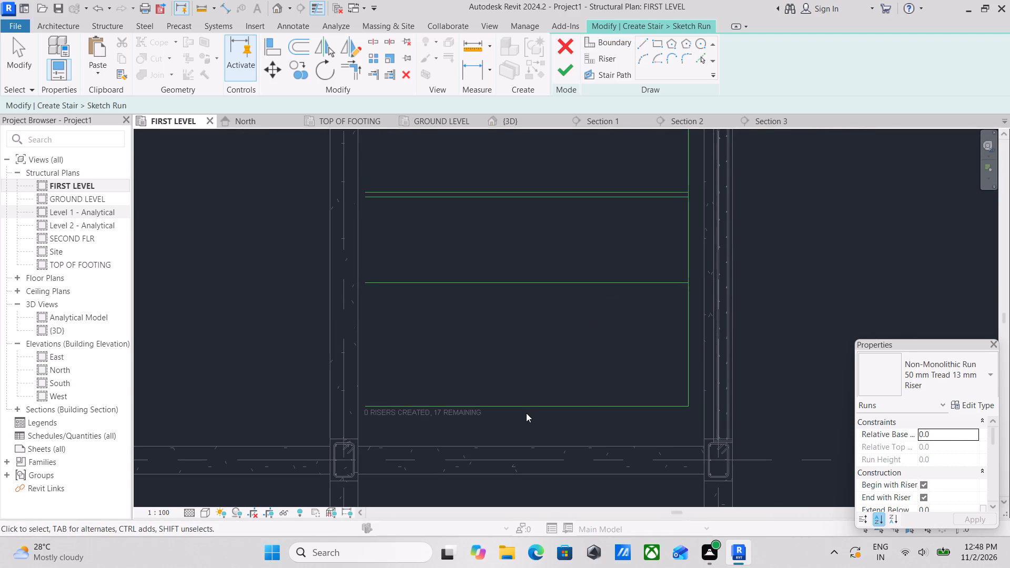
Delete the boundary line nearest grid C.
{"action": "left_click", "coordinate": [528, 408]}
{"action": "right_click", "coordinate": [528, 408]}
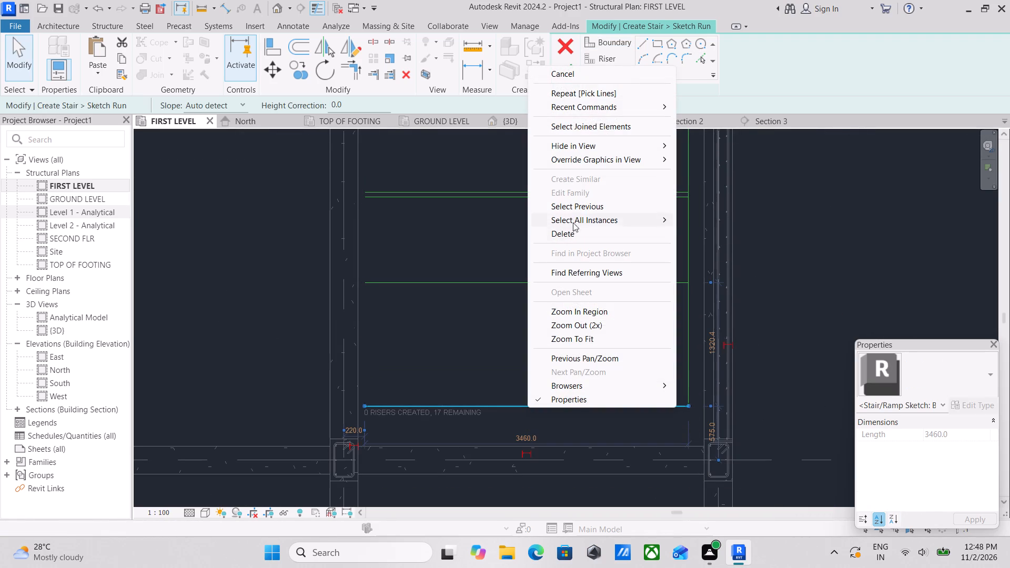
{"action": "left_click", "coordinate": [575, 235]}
Shorten the boundary line beside the grid 5 wall so it ends at the remaining boundary line closest to grid C.
{"action": "scroll", "coordinate": [670, 353], "scroll_direction": "up", "scroll_amount": 2}
{"action": "left_click", "coordinate": [698, 343]}
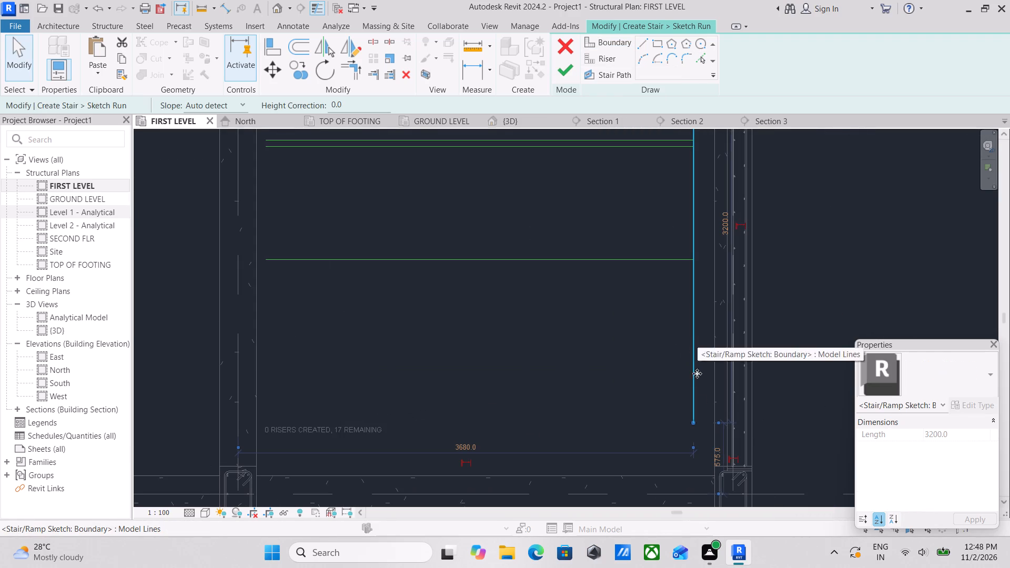
{"action": "left_click_drag", "start_coordinate": [692, 424], "coordinate": [690, 306]}
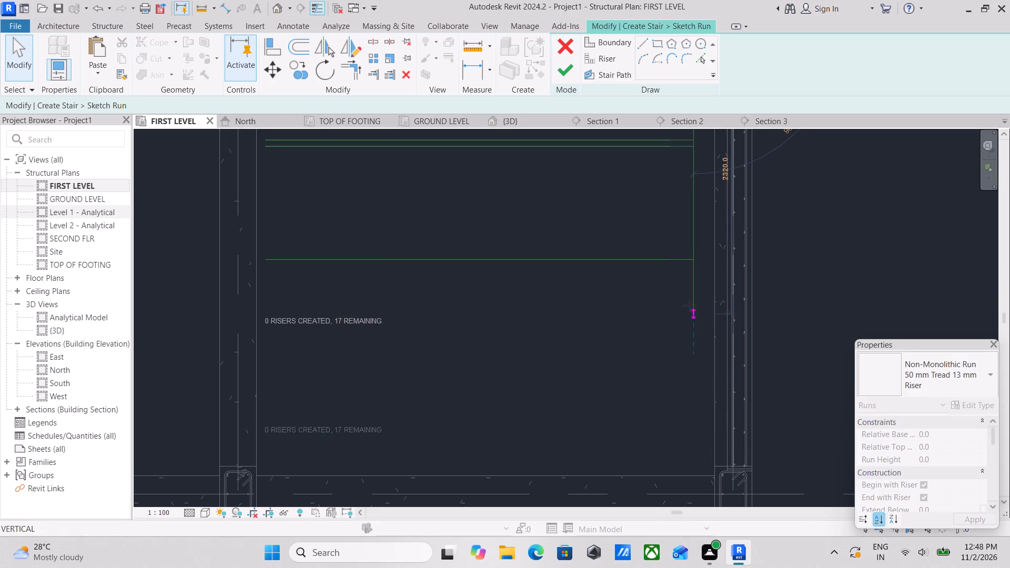
{"action": "left_click_drag", "start_coordinate": [690, 306], "coordinate": [694, 261]}
{"action": "scroll", "coordinate": [692, 283], "scroll_direction": "down", "scroll_amount": 4}
{"action": "key", "text": "Escape"}
Add a boundary line offset 3' from the boundary line beside the grid 5 wall, into the bay, using Pick Lines.
{"action": "middle_click_drag", "start_coordinate": [642, 291], "coordinate": [657, 342]}
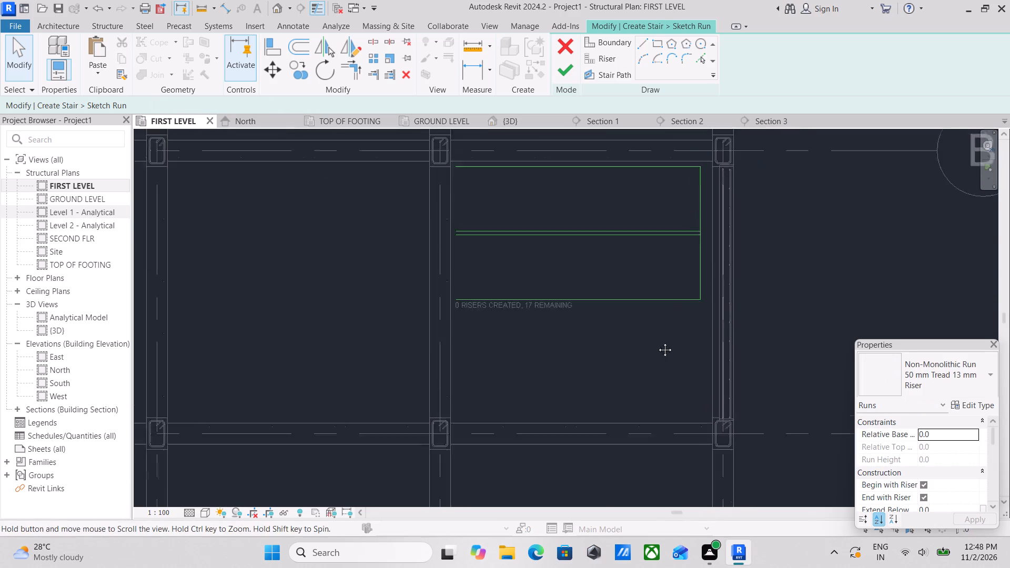
{"action": "middle_click_drag", "start_coordinate": [657, 342], "coordinate": [670, 393]}
{"action": "scroll", "coordinate": [708, 298], "scroll_direction": "up", "scroll_amount": 3}
{"action": "middle_click_drag", "start_coordinate": [691, 305], "coordinate": [724, 349]}
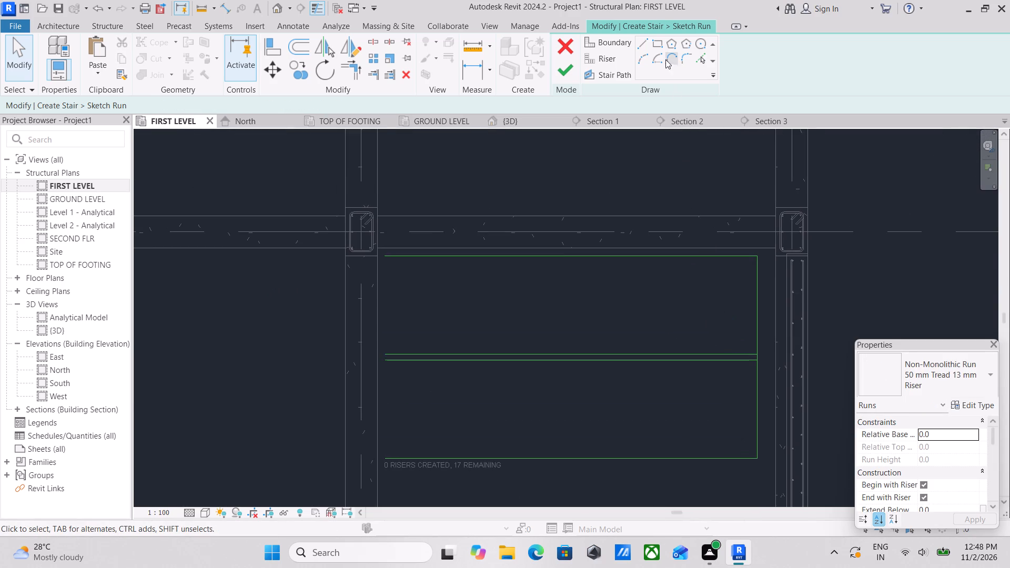
{"action": "left_click", "coordinate": [699, 61]}
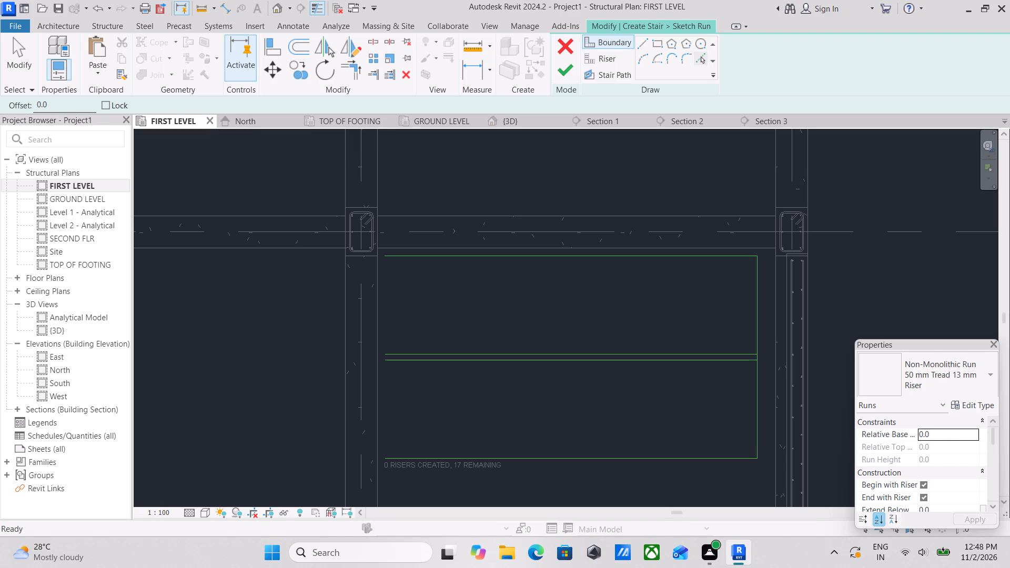
{"action": "left_click_drag", "start_coordinate": [59, 103], "coordinate": [0, 115]}
{"action": "type", "text": "3'"}
{"action": "key", "text": "Return"}
{"action": "scroll", "coordinate": [833, 450], "scroll_direction": "down", "scroll_amount": 1}
{"action": "middle_click_drag", "start_coordinate": [800, 411], "coordinate": [700, 336]}
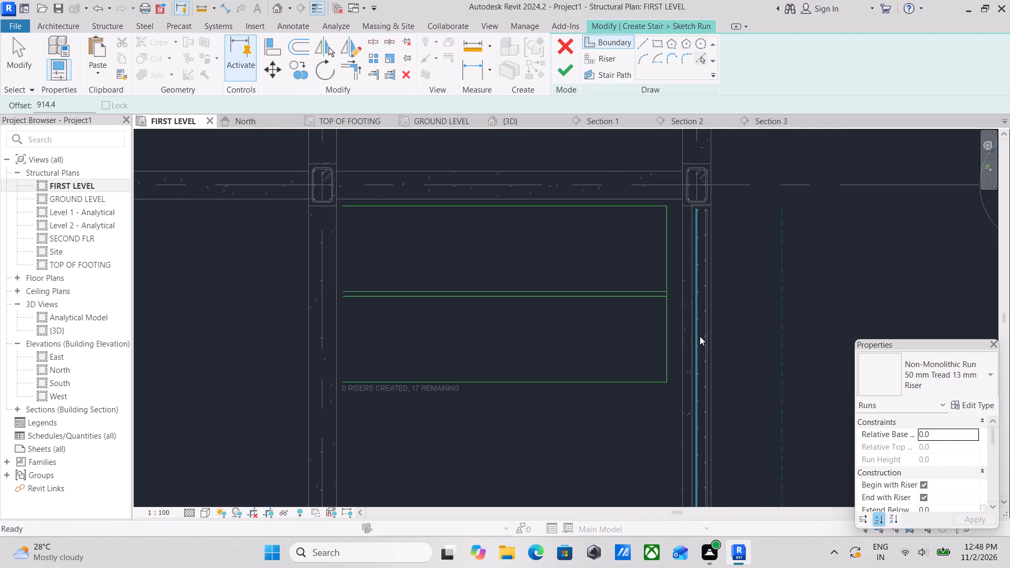
{"action": "left_click", "coordinate": [662, 336]}
{"action": "scroll", "coordinate": [553, 333], "scroll_direction": "up", "scroll_amount": 2}
{"action": "key", "text": "Escape"}
{"action": "scroll", "coordinate": [652, 328], "scroll_direction": "up", "scroll_amount": 1}
{"action": "key", "text": "Escape"}
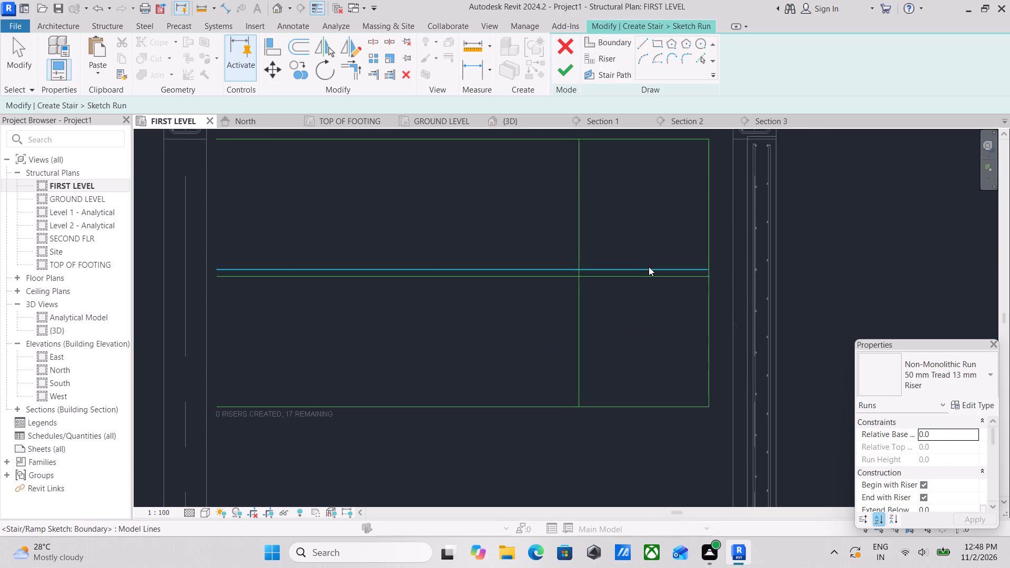
Trim the middle-pair boundary line nearer grid C and the landing-edge line offset from the grid 5 side into a corner.
{"action": "scroll", "coordinate": [567, 308], "scroll_direction": "up", "scroll_amount": 2}
{"action": "middle_click_drag", "start_coordinate": [630, 296], "coordinate": [675, 352]}
{"action": "scroll", "coordinate": [661, 339], "scroll_direction": "up", "scroll_amount": 1}
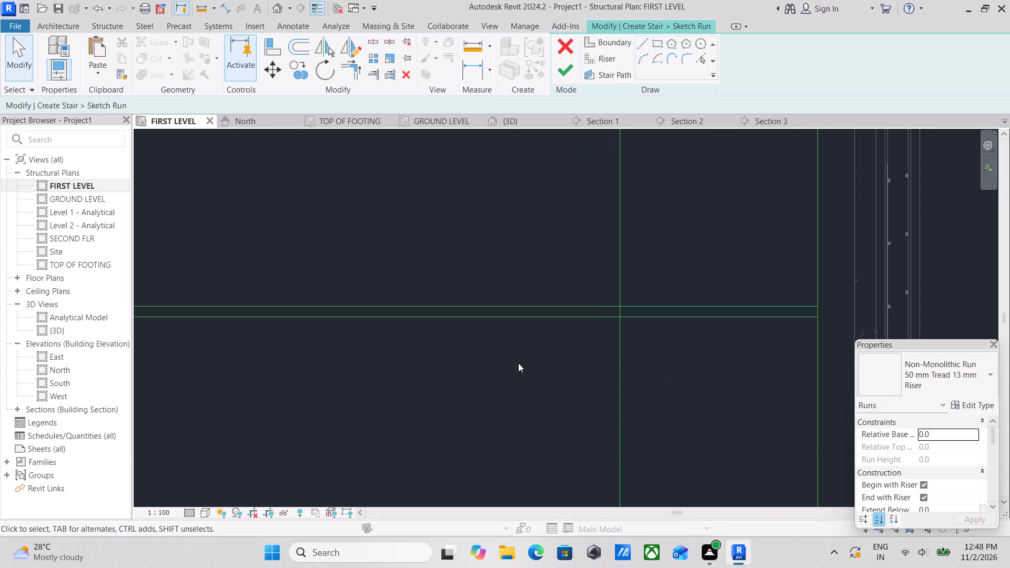
{"action": "type", "text": "TR"}
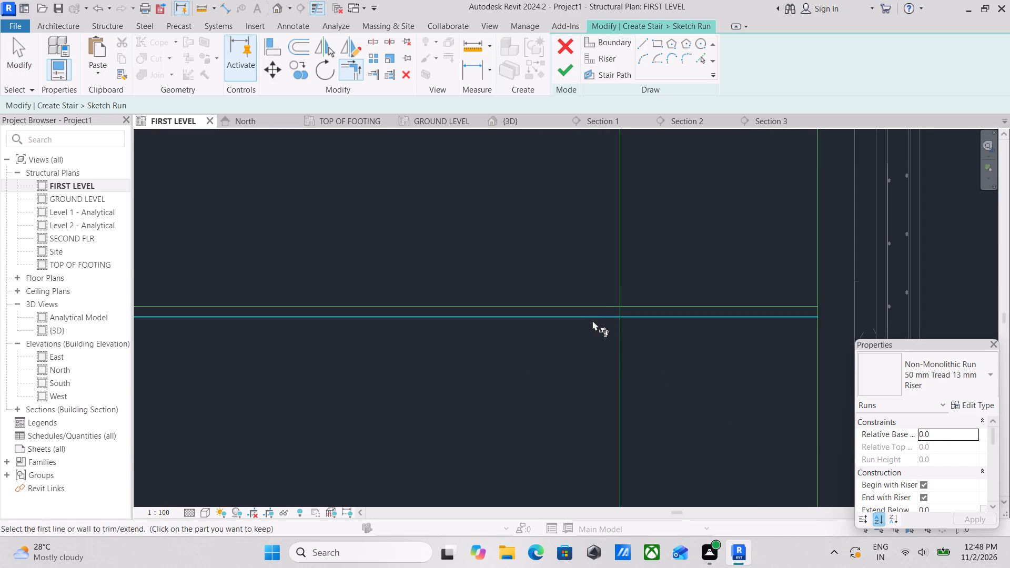
{"action": "left_click", "coordinate": [590, 320]}
{"action": "left_click", "coordinate": [621, 362]}
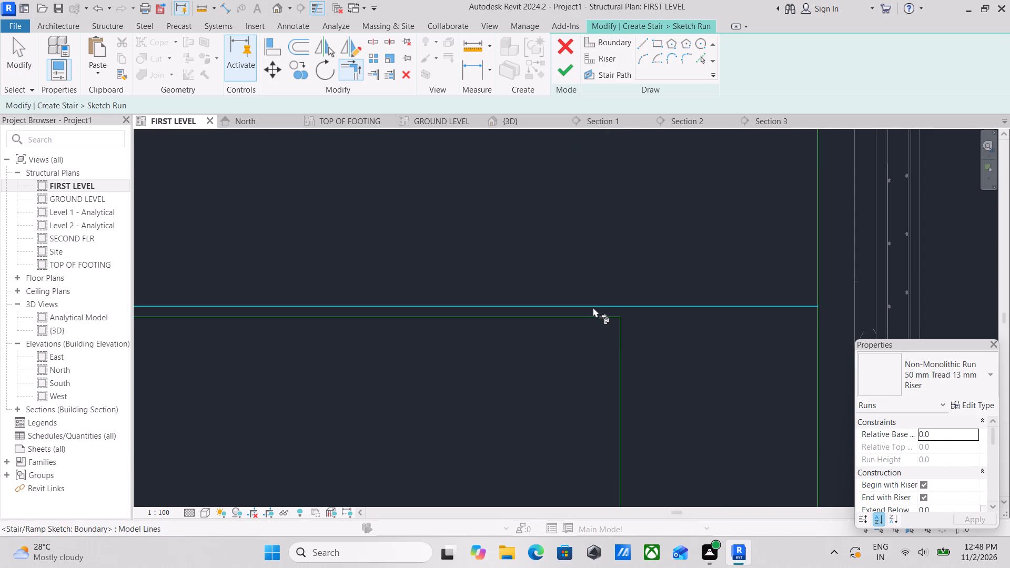
{"action": "left_click", "coordinate": [591, 307]}
{"action": "scroll", "coordinate": [590, 265], "scroll_direction": "down", "scroll_amount": 1}
{"action": "middle_click_drag", "start_coordinate": [600, 277], "coordinate": [648, 372]}
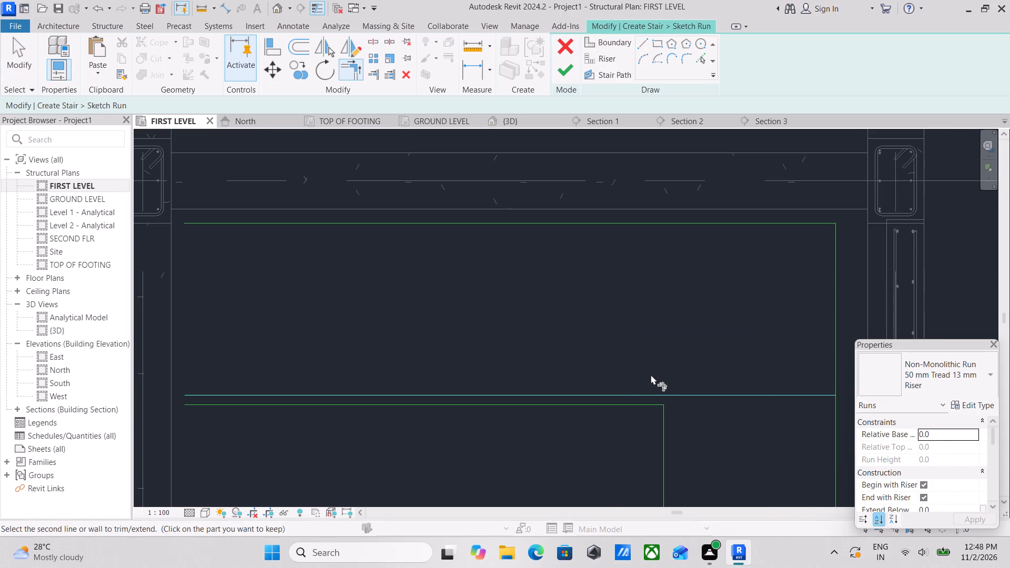
{"action": "key", "text": "Escape"}
{"action": "key", "text": "Escape"}
{"action": "key", "text": "Escape"}
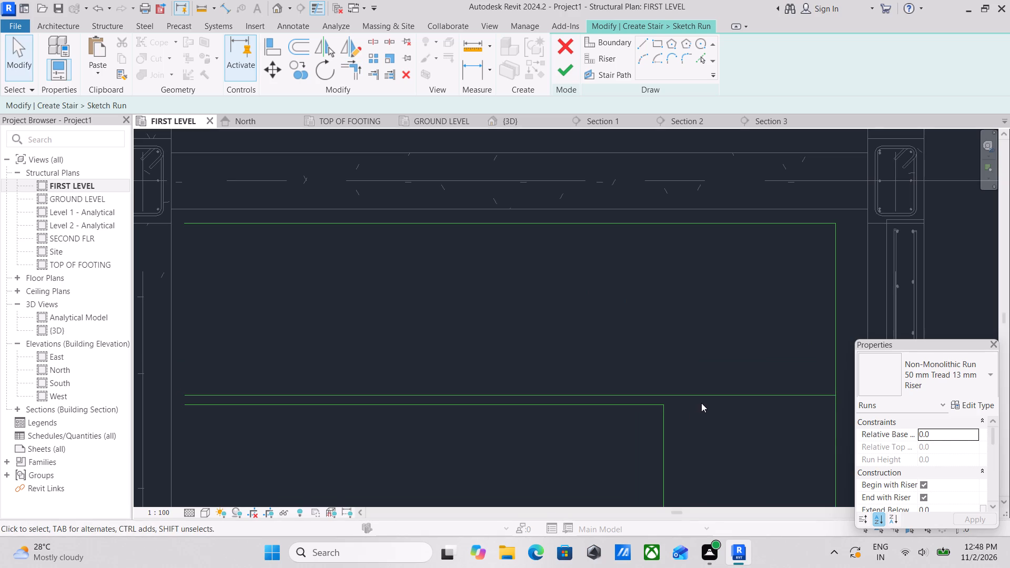
Shorten the middle-pair boundary line nearer grid B to about 2546 mm, ending in line with the landing edge.
{"action": "left_click", "coordinate": [704, 398]}
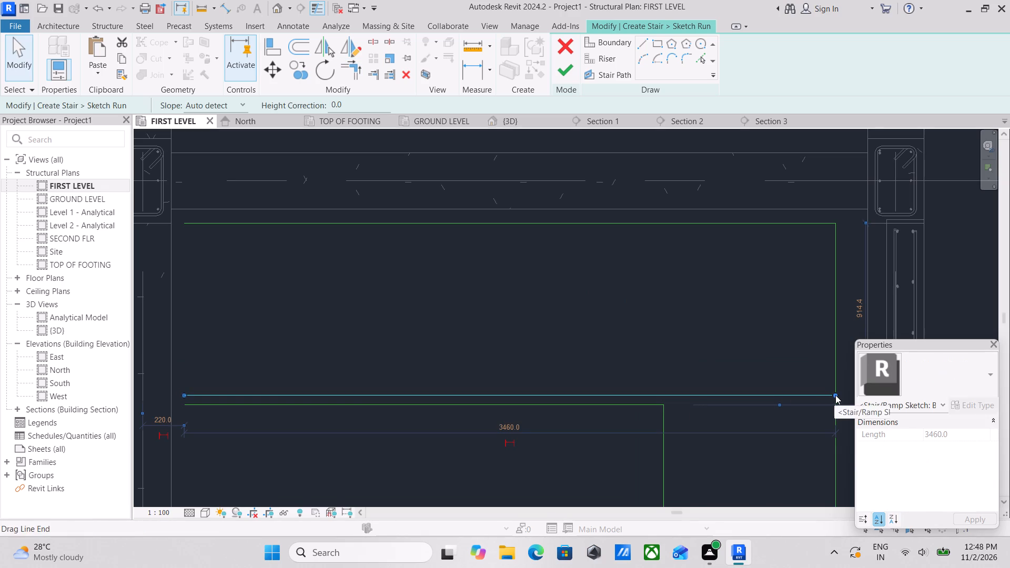
{"action": "left_click_drag", "start_coordinate": [835, 395], "coordinate": [666, 389]}
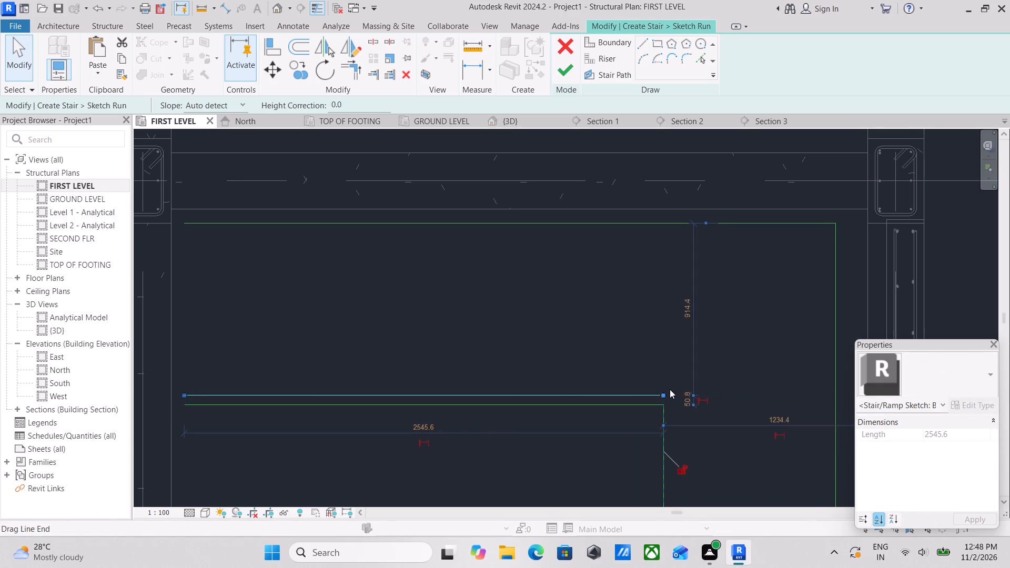
{"action": "key", "text": "Escape"}
{"action": "scroll", "coordinate": [681, 397], "scroll_direction": "down", "scroll_amount": 2}
{"action": "middle_click_drag", "start_coordinate": [686, 388], "coordinate": [773, 411]}
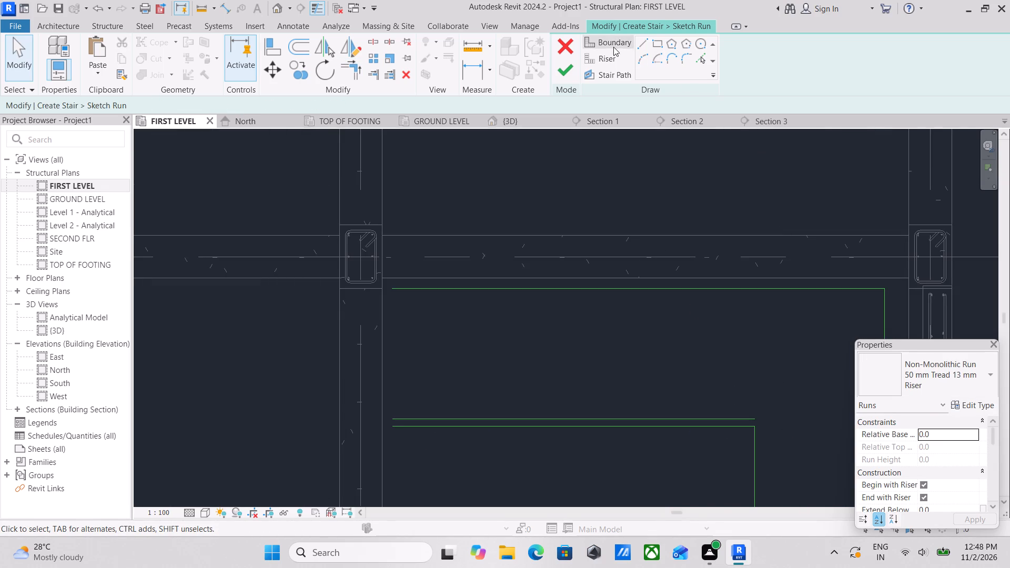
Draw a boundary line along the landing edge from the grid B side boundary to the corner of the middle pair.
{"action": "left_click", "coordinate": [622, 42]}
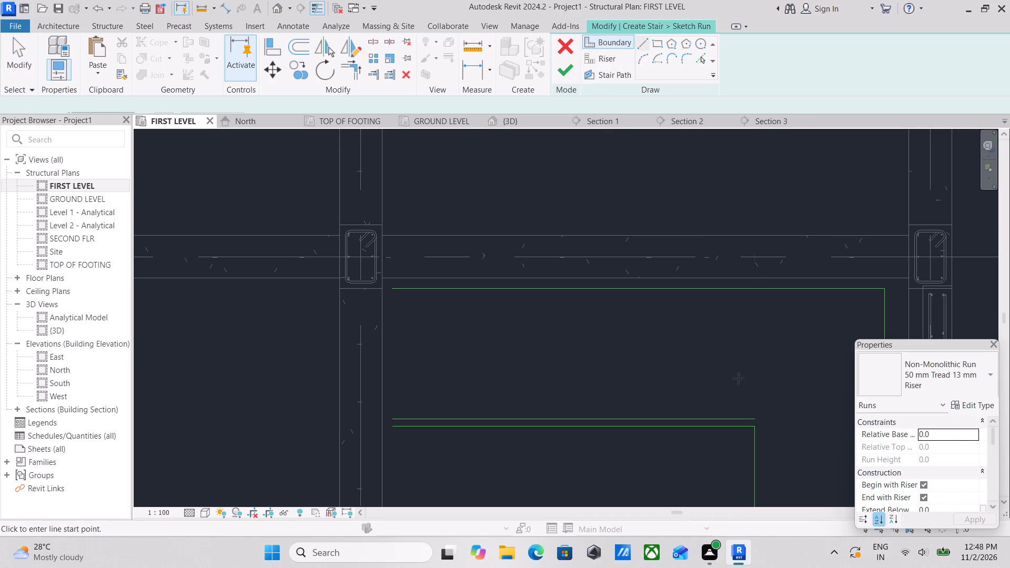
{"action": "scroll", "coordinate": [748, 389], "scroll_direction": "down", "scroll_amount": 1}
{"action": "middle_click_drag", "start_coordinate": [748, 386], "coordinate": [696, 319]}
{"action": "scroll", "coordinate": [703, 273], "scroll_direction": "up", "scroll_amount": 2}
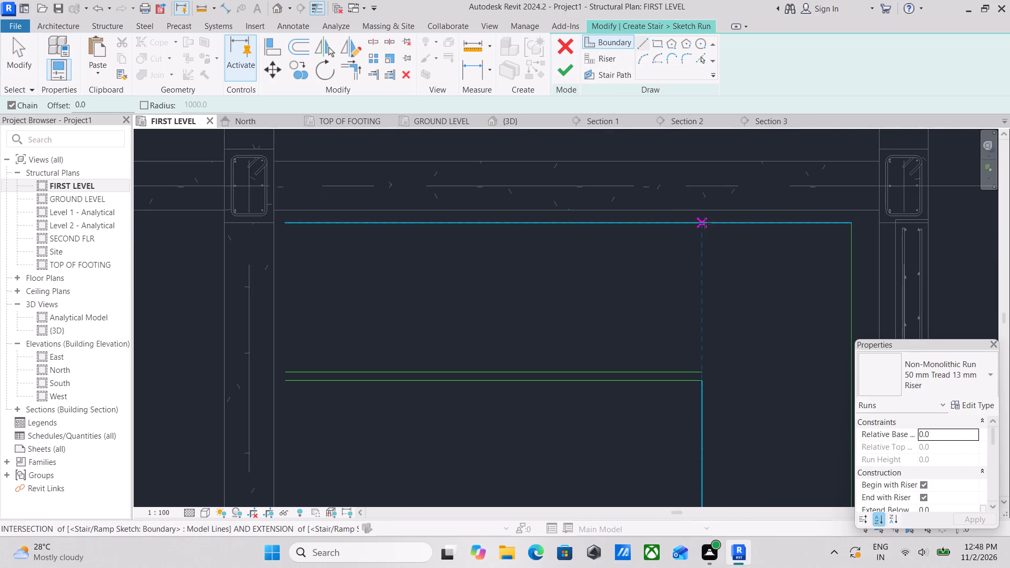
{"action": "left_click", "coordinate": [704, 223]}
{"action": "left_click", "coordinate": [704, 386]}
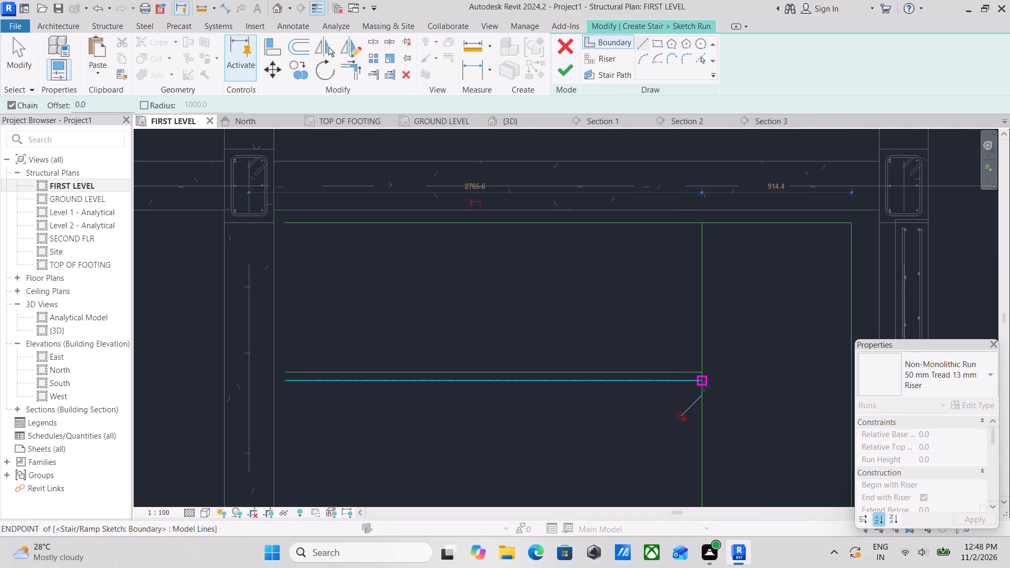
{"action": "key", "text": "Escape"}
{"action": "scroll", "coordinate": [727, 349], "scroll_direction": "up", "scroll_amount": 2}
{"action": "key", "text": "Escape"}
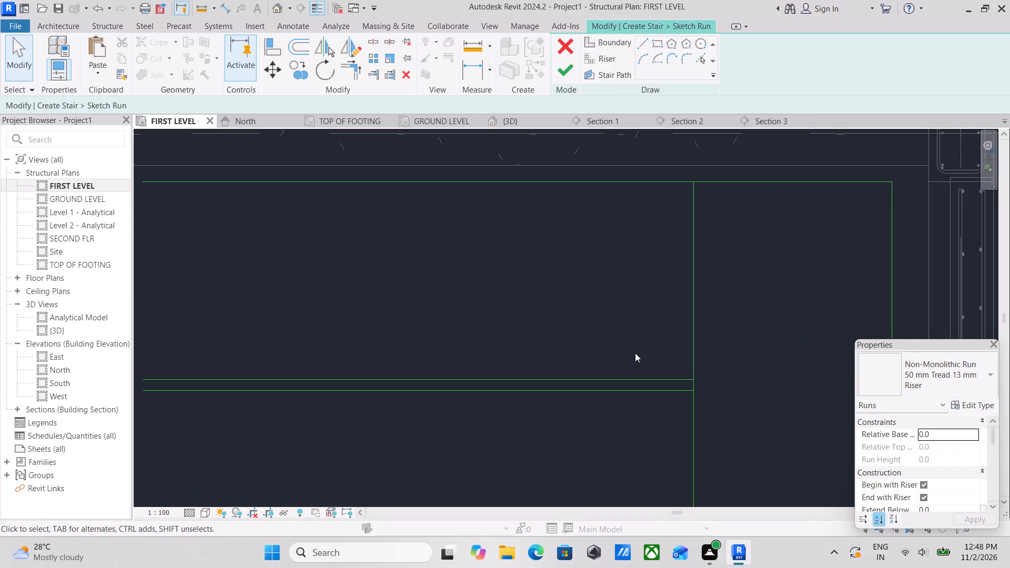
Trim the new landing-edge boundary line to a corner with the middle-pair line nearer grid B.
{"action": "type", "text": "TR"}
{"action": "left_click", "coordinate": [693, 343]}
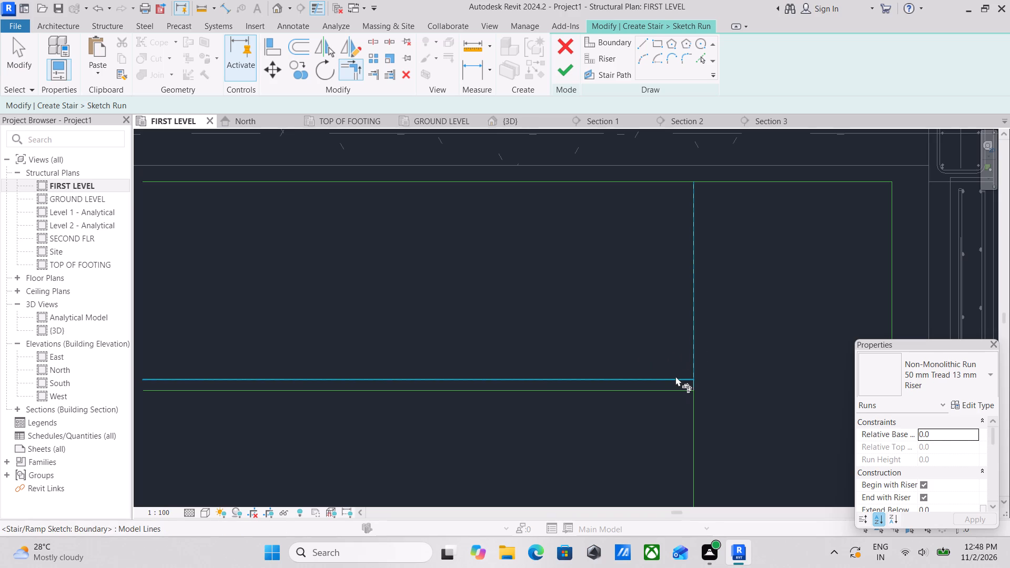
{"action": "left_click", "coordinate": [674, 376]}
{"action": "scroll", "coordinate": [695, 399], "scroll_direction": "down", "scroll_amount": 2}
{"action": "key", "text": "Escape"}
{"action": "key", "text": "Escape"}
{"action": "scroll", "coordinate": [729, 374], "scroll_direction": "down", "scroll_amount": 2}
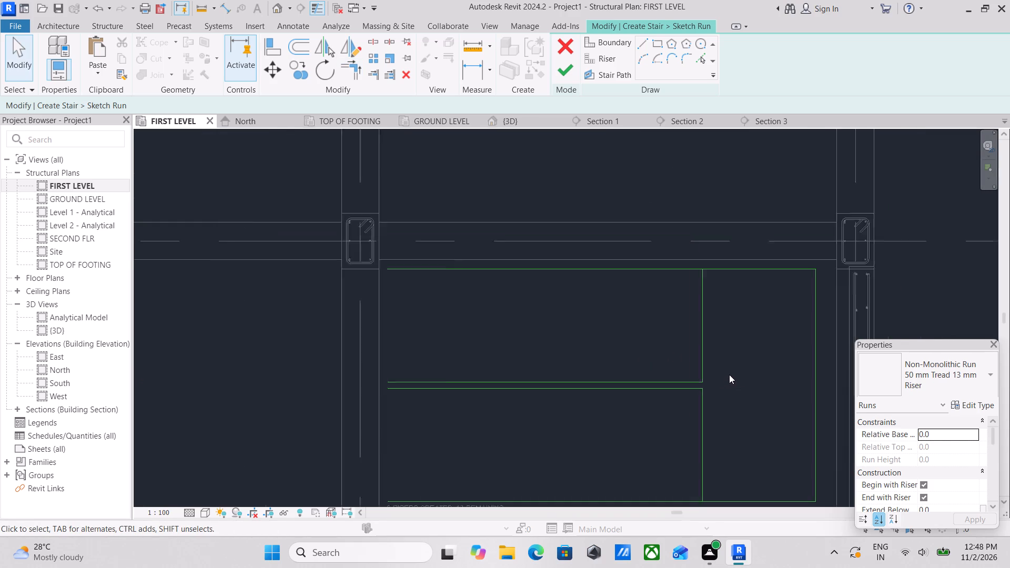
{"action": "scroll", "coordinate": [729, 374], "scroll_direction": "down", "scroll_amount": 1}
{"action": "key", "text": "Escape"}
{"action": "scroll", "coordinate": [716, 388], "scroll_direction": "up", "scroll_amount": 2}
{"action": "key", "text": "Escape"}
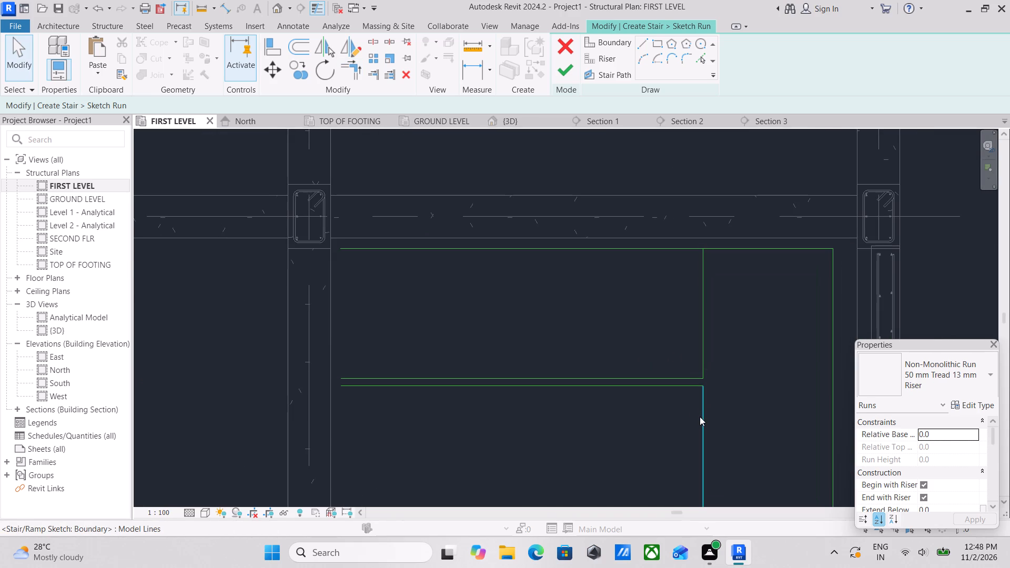
Delete both landing-edge boundary lines, one at the end of each flight.
{"action": "left_click", "coordinate": [700, 417]}
{"action": "right_click", "coordinate": [700, 417]}
{"action": "left_click", "coordinate": [763, 240]}
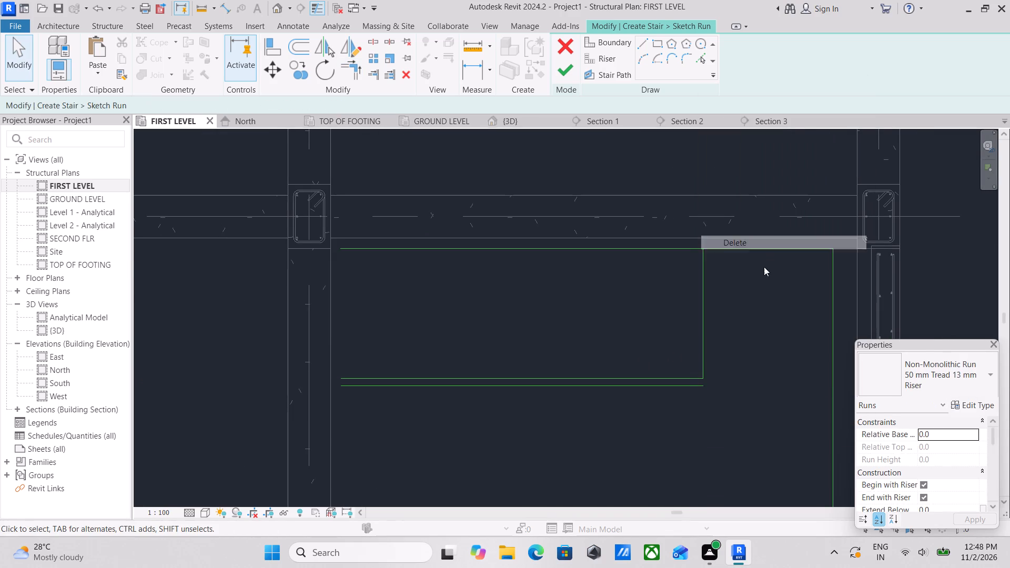
{"action": "left_click", "coordinate": [700, 331]}
{"action": "right_click", "coordinate": [700, 331]}
{"action": "left_click", "coordinate": [731, 359]}
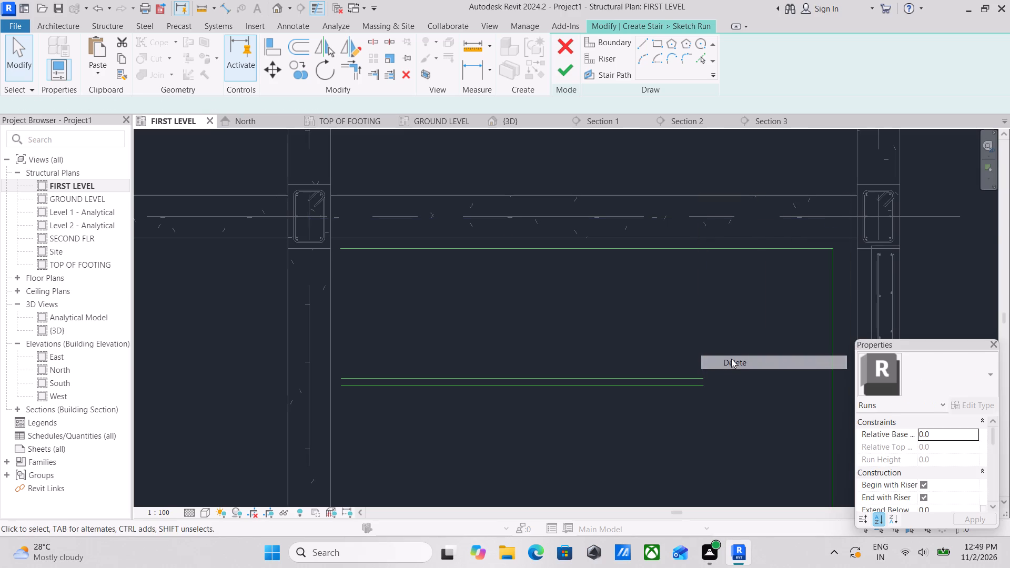
Draw a riser line across the grid B side flight at the landing edge, from the middle pair to the outer boundary.
{"action": "scroll", "coordinate": [729, 362], "scroll_direction": "down", "scroll_amount": 3}
{"action": "middle_click_drag", "start_coordinate": [726, 364], "coordinate": [726, 324]}
{"action": "left_click", "coordinate": [595, 58]}
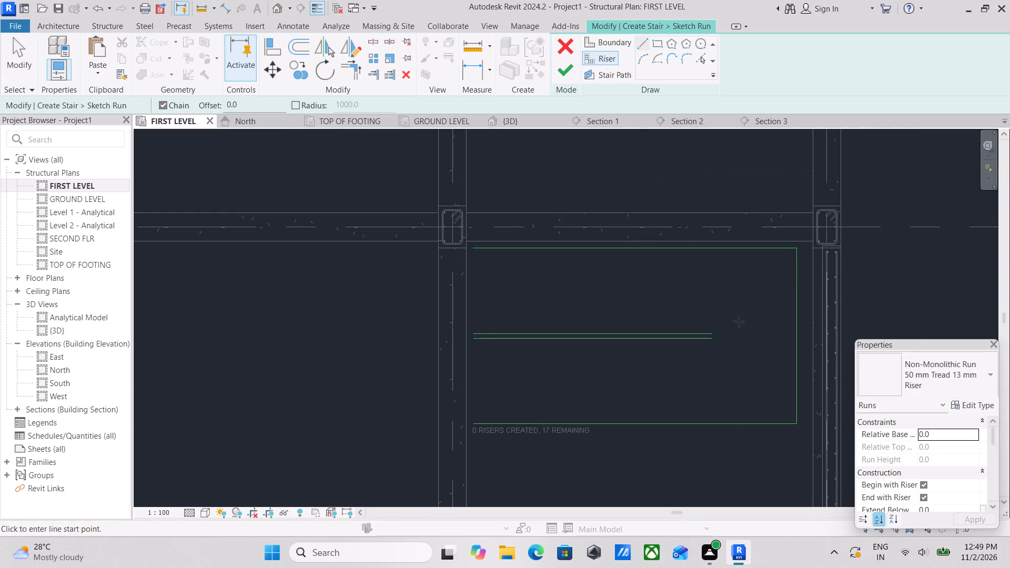
{"action": "scroll", "coordinate": [748, 344], "scroll_direction": "up", "scroll_amount": 5}
{"action": "left_click", "coordinate": [692, 328]}
{"action": "middle_click_drag", "start_coordinate": [690, 257], "coordinate": [740, 339]}
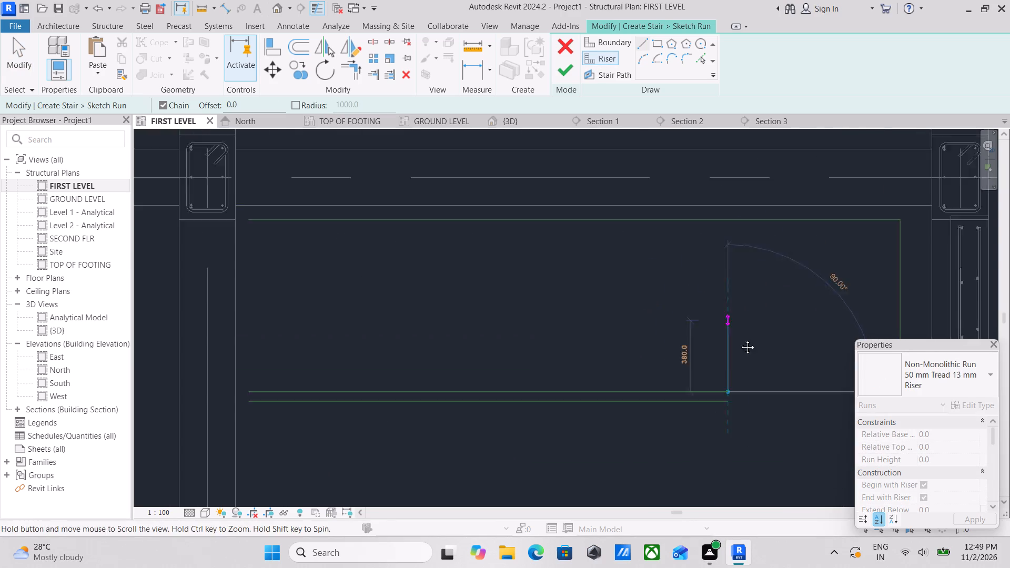
{"action": "middle_click_drag", "start_coordinate": [740, 339], "coordinate": [749, 352]}
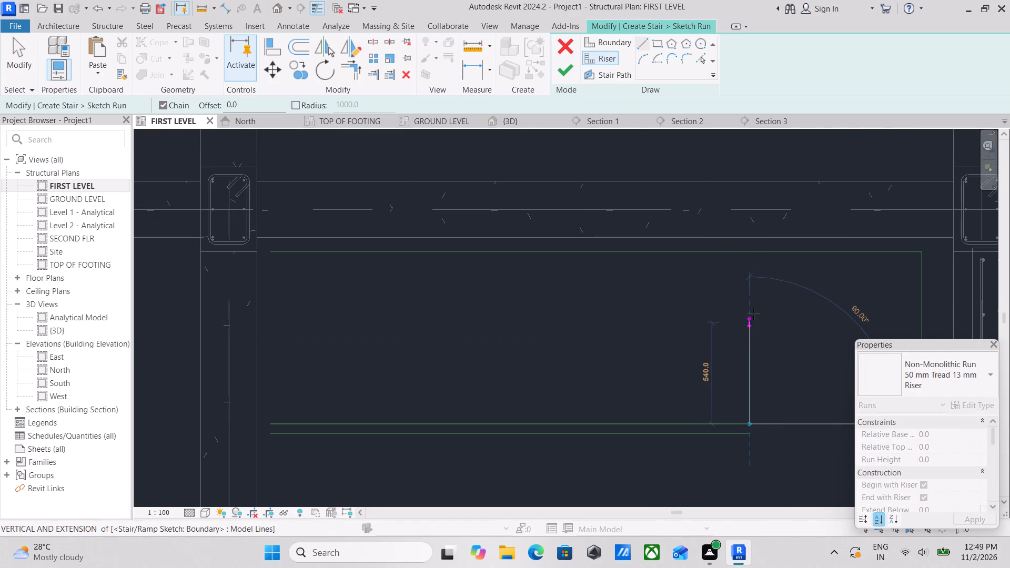
{"action": "left_click", "coordinate": [749, 252]}
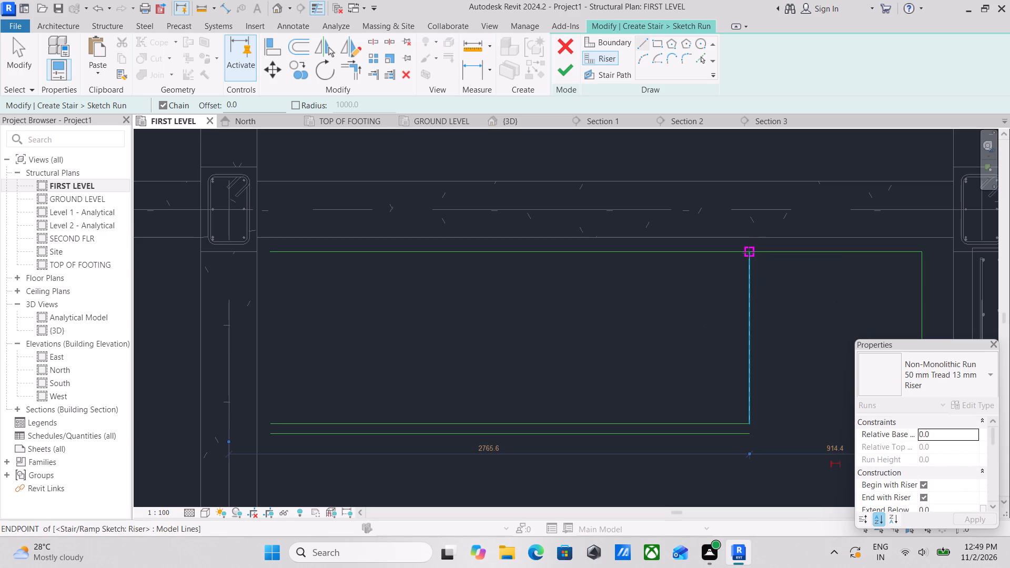
{"action": "key", "text": "Escape"}
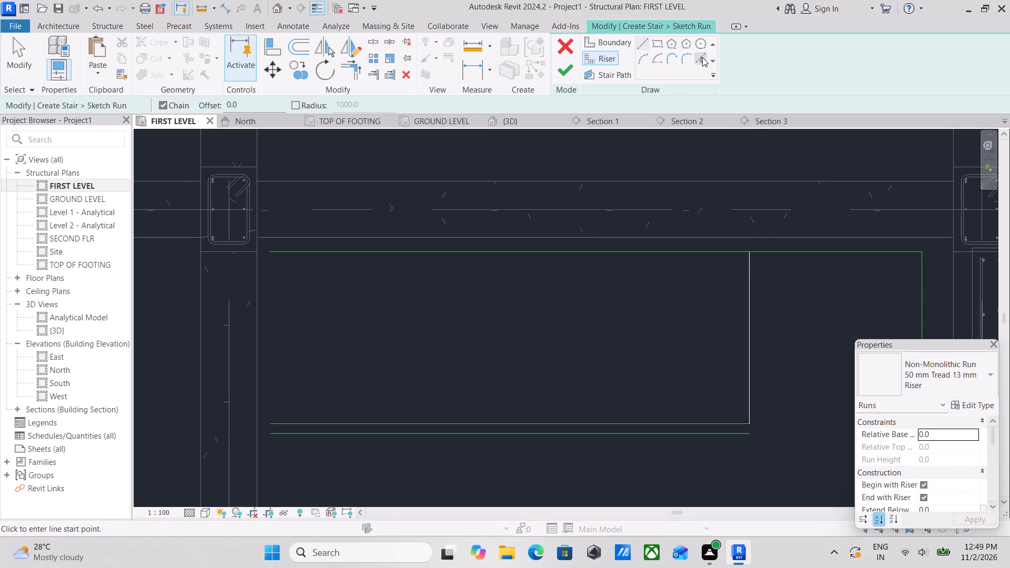
Add eight more riser lines successively offset 1' away from the landing along the grid B side flight, using Pick Lines.
{"action": "left_click", "coordinate": [703, 54]}
{"action": "left_click_drag", "start_coordinate": [221, 98], "coordinate": [157, 103]}
{"action": "left_click_drag", "start_coordinate": [218, 112], "coordinate": [185, 105]}
{"action": "left_click_drag", "start_coordinate": [204, 104], "coordinate": [169, 100]}
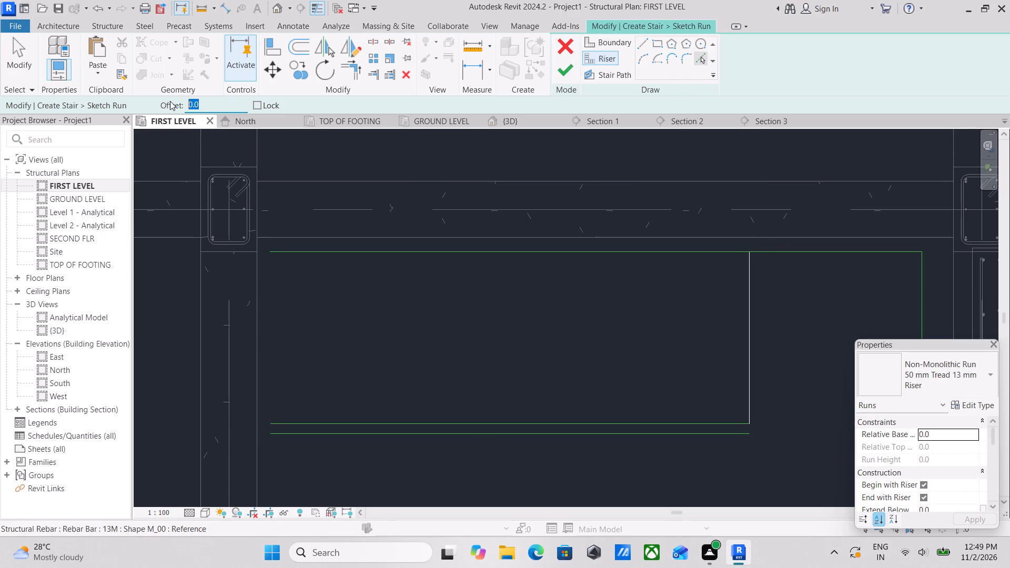
{"action": "type", "text": "1'"}
{"action": "key", "text": "Return"}
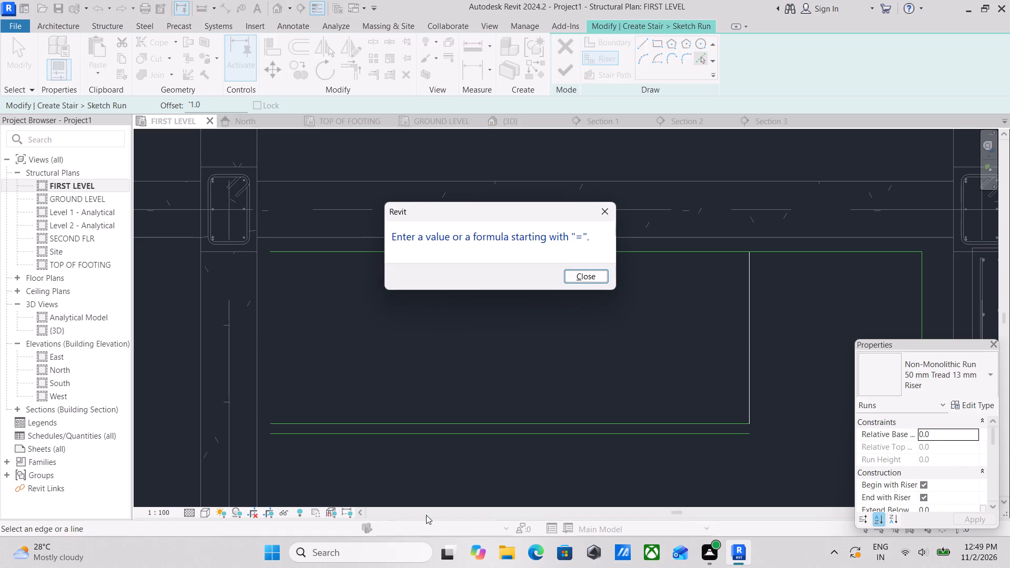
{"action": "left_click", "coordinate": [615, 212]}
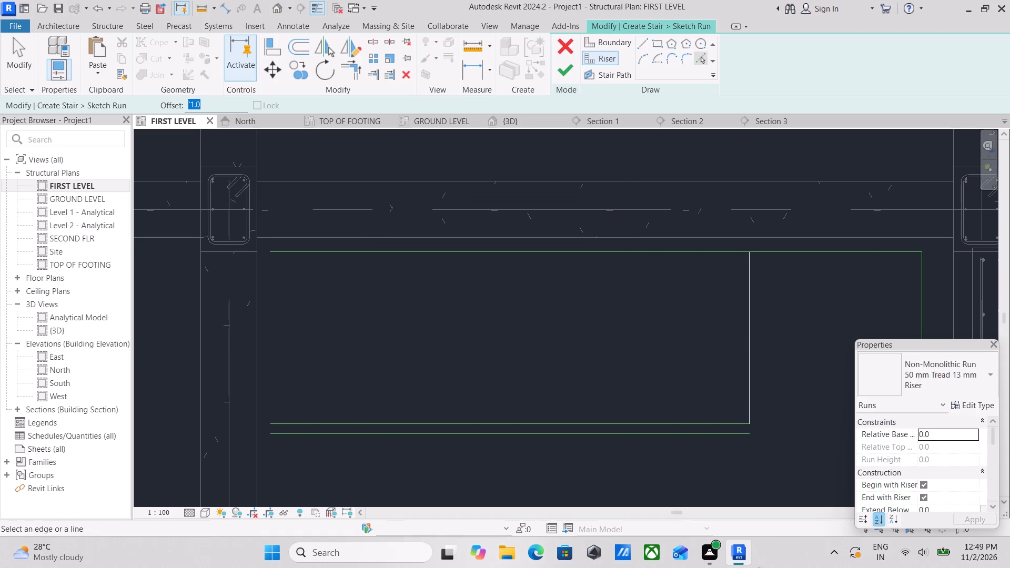
{"action": "key", "text": "1"}
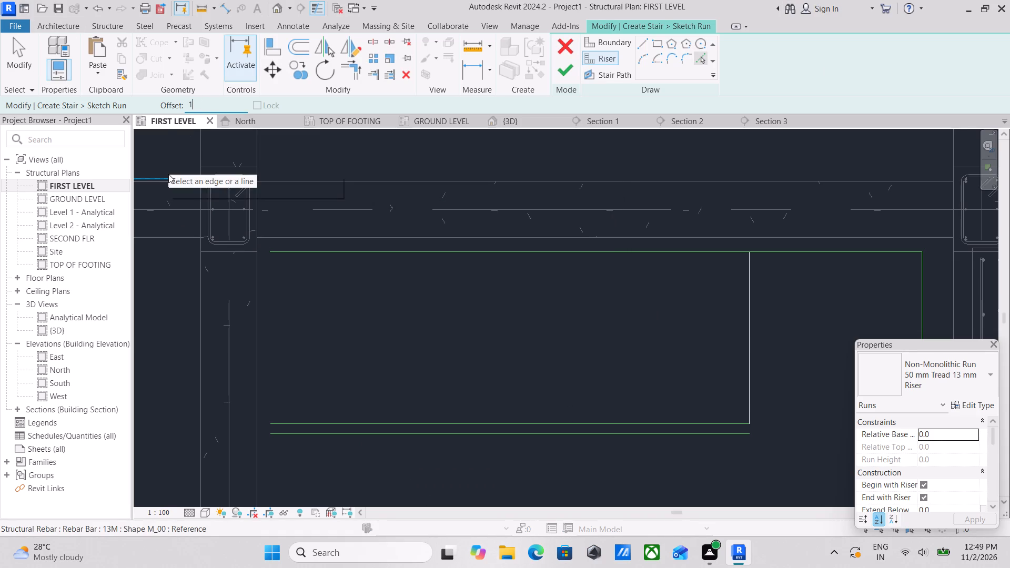
{"action": "left_click", "coordinate": [215, 100]}
{"action": "left_click_drag", "start_coordinate": [212, 100], "coordinate": [143, 103]}
{"action": "type", "text": "1'"}
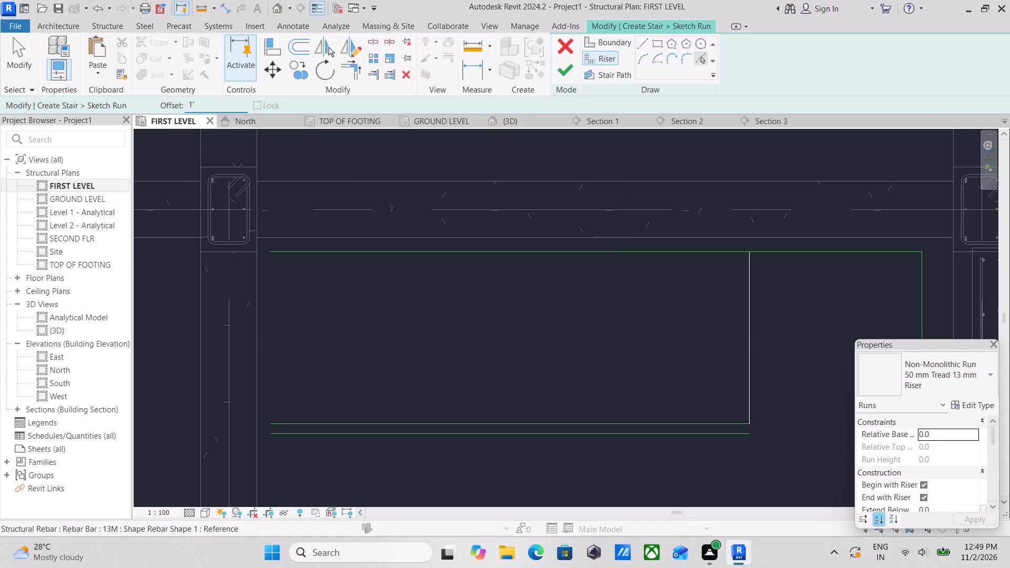
{"action": "key", "text": "Return"}
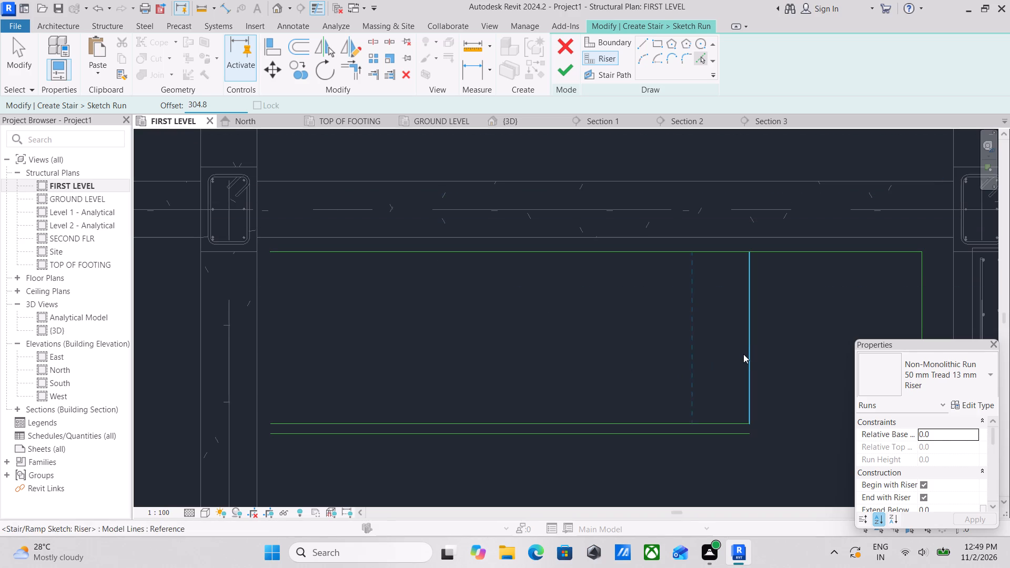
{"action": "left_click", "coordinate": [747, 355]}
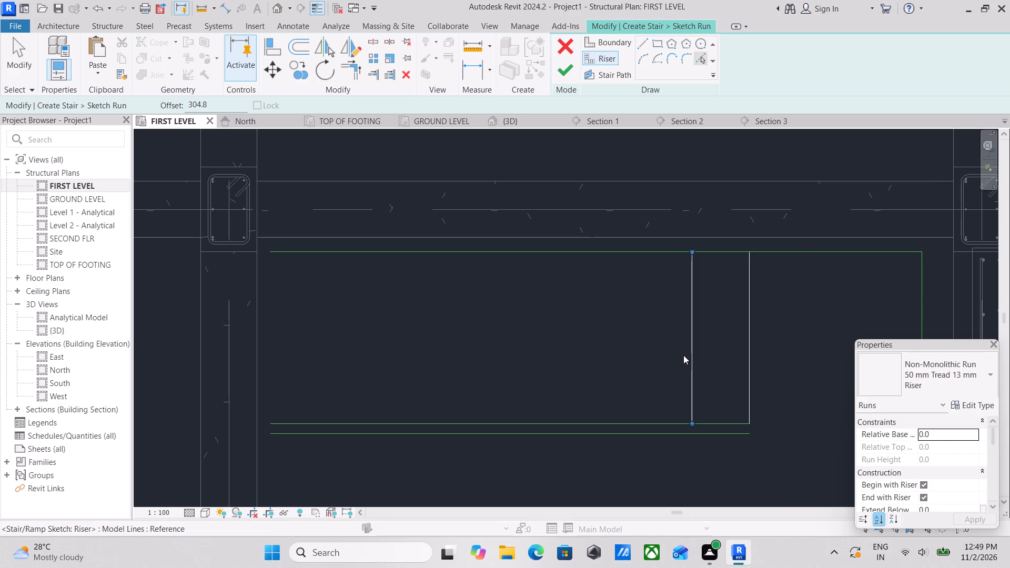
{"action": "left_click", "coordinate": [691, 362]}
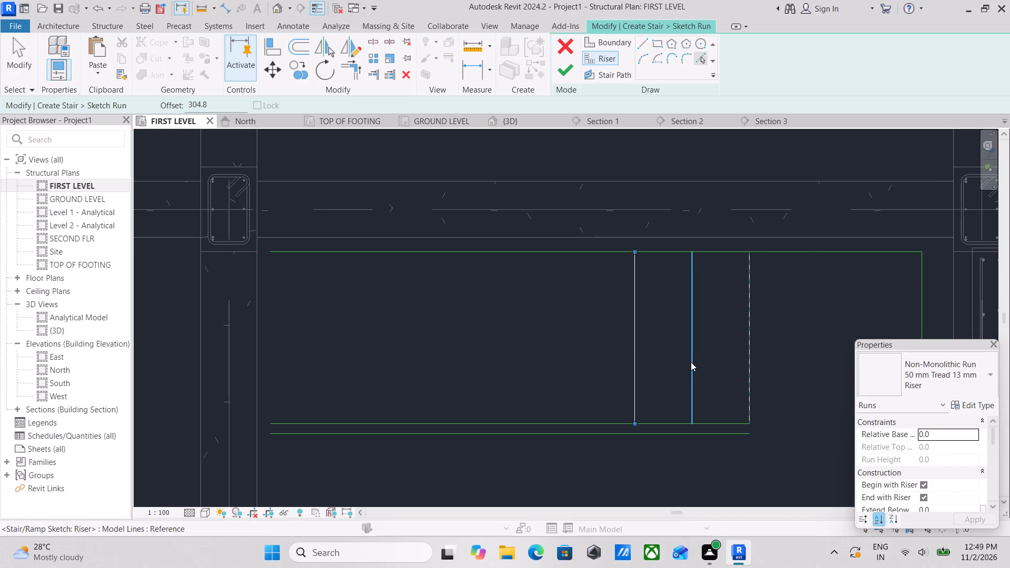
{"action": "left_click", "coordinate": [634, 346]}
{"action": "left_click", "coordinate": [577, 332]}
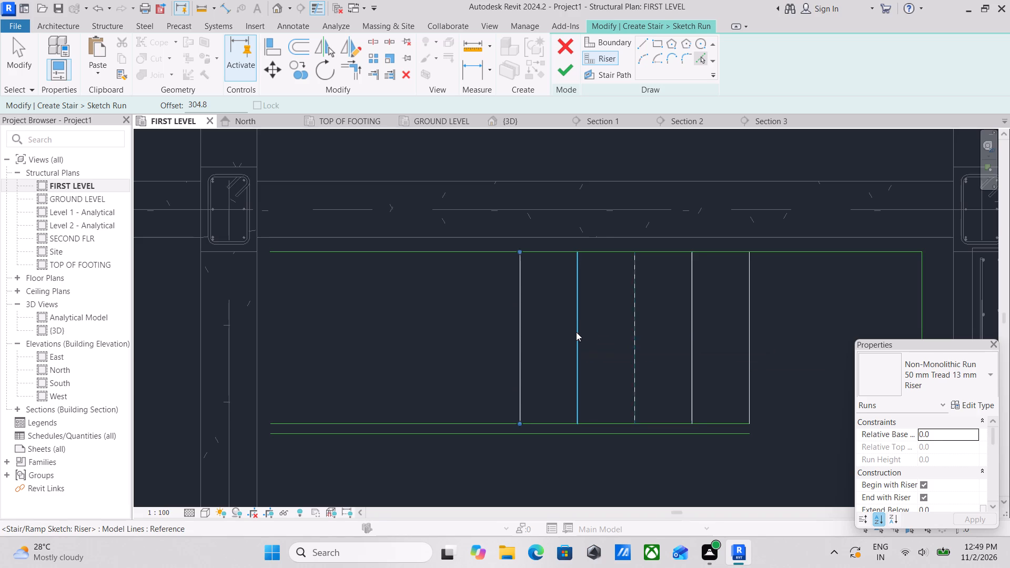
{"action": "left_click", "coordinate": [518, 325]}
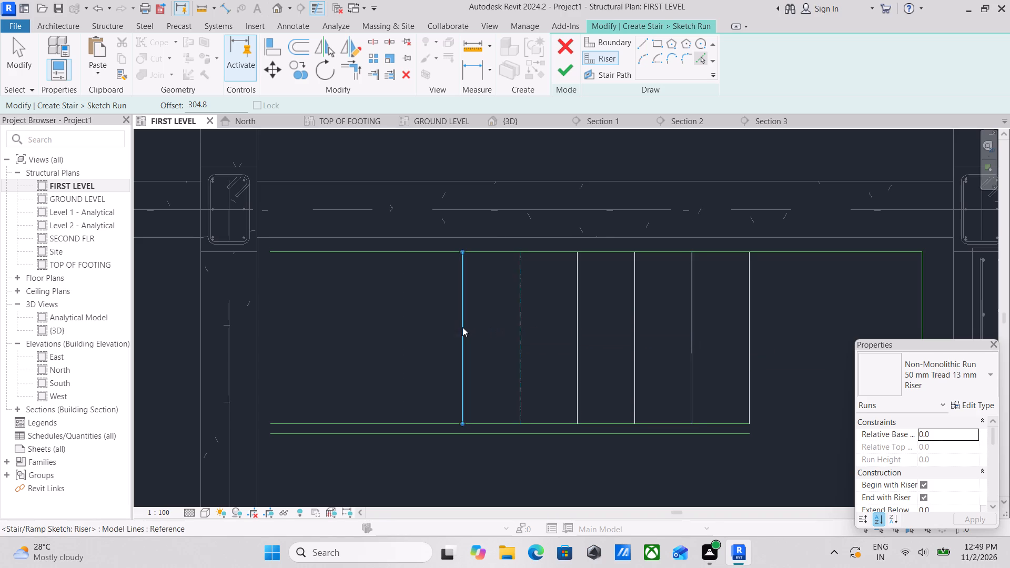
{"action": "left_click", "coordinate": [460, 328]}
{"action": "left_click", "coordinate": [402, 334]}
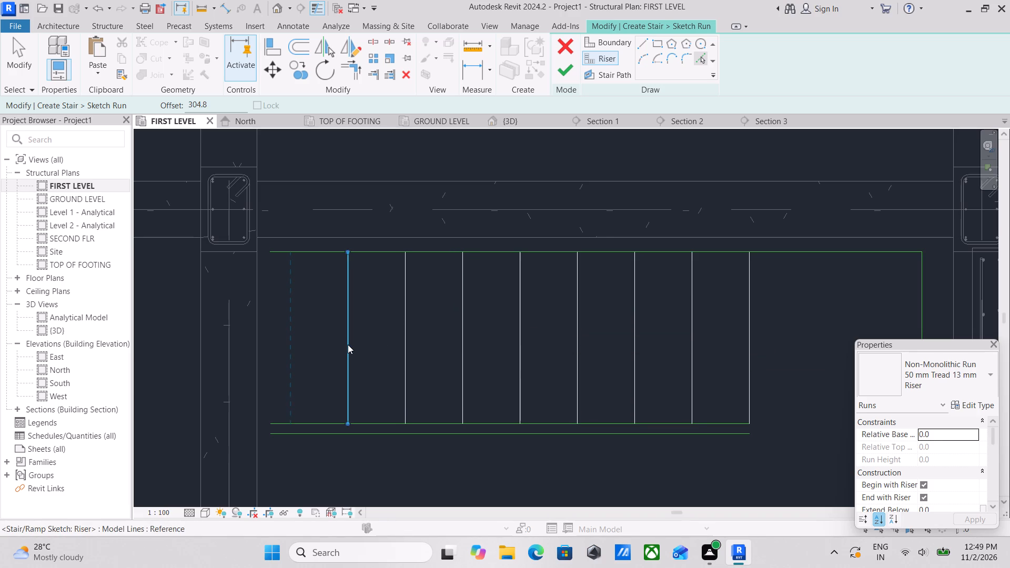
{"action": "left_click", "coordinate": [348, 344]}
{"action": "scroll", "coordinate": [383, 317], "scroll_direction": "down", "scroll_amount": 2}
{"action": "middle_click_drag", "start_coordinate": [390, 317], "coordinate": [516, 254]}
{"action": "key", "text": "Escape"}
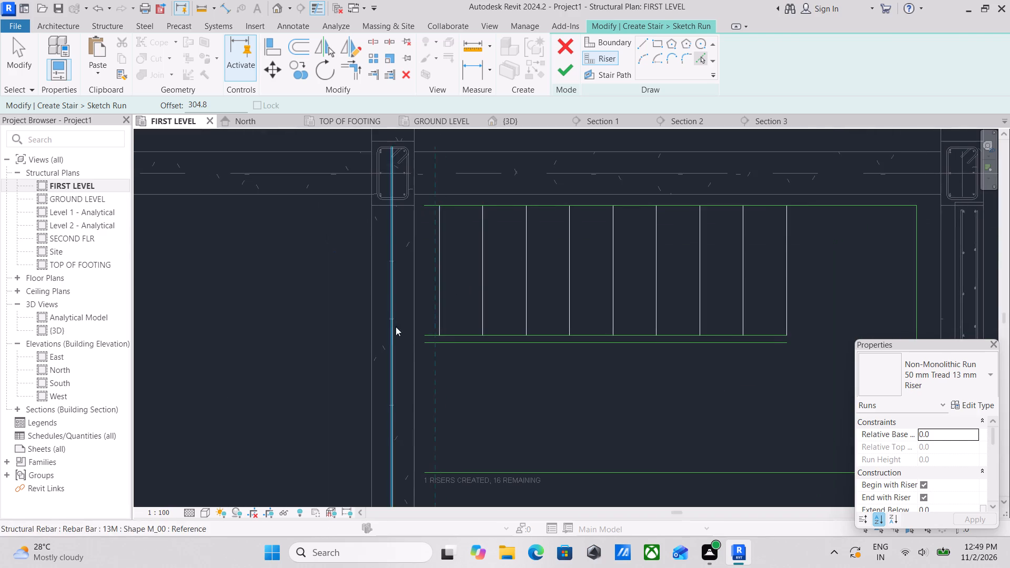
{"action": "scroll", "coordinate": [397, 328], "scroll_direction": "up", "scroll_amount": 4}
{"action": "key", "text": "Escape"}
{"action": "key", "text": "Escape"}
{"action": "scroll", "coordinate": [479, 361], "scroll_direction": "up", "scroll_amount": 7}
{"action": "key", "text": "Escape"}
Shorten the middle-pair boundary line nearer grid B so its end meets the riser farthest from the landing.
{"action": "left_click", "coordinate": [413, 318]}
{"action": "scroll", "coordinate": [412, 318], "scroll_direction": "up", "scroll_amount": 4}
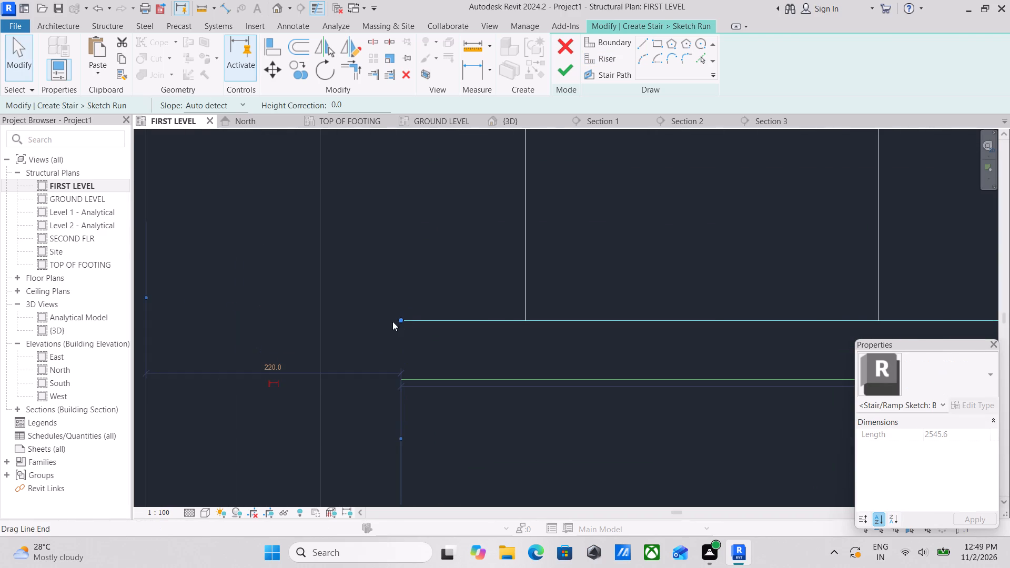
{"action": "left_click_drag", "start_coordinate": [399, 318], "coordinate": [522, 321]}
{"action": "key", "text": "Escape"}
{"action": "scroll", "coordinate": [529, 316], "scroll_direction": "down", "scroll_amount": 8}
{"action": "key", "text": "Escape"}
Shorten the outer boundary line along grid B so its end meets the riser farthest from the landing.
{"action": "middle_click_drag", "start_coordinate": [601, 215], "coordinate": [559, 427]}
{"action": "scroll", "coordinate": [562, 332], "scroll_direction": "down", "scroll_amount": 4}
{"action": "middle_click_drag", "start_coordinate": [558, 329], "coordinate": [533, 452]}
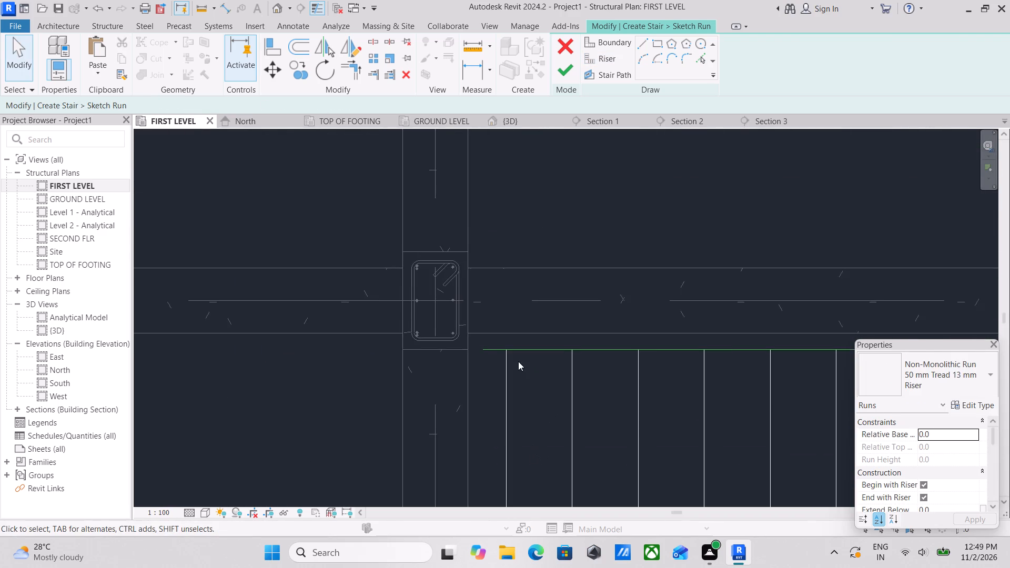
{"action": "scroll", "coordinate": [518, 361], "scroll_direction": "up", "scroll_amount": 3}
{"action": "left_click", "coordinate": [518, 343]}
{"action": "scroll", "coordinate": [453, 347], "scroll_direction": "up", "scroll_amount": 7}
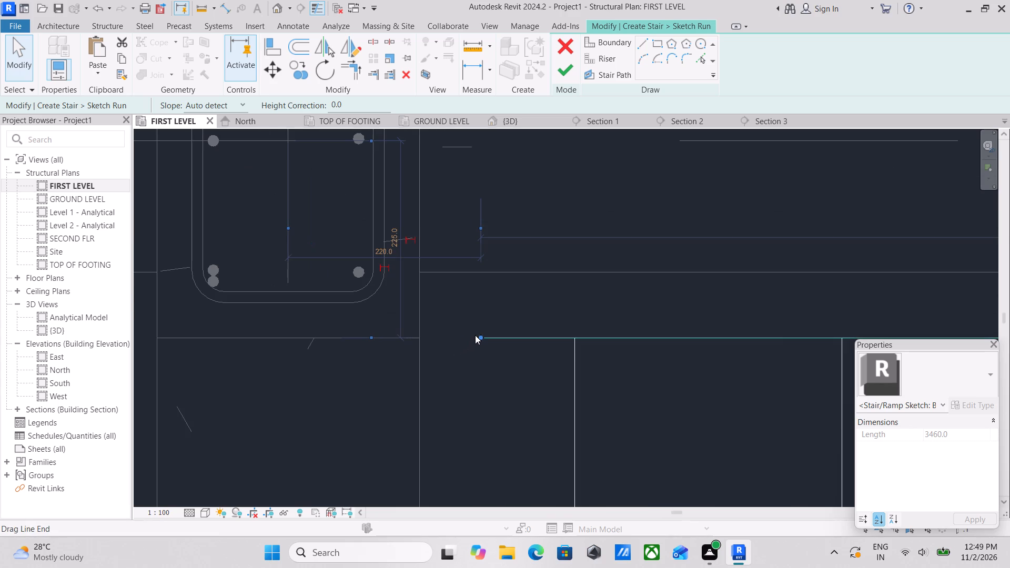
{"action": "left_click_drag", "start_coordinate": [477, 335], "coordinate": [571, 338]}
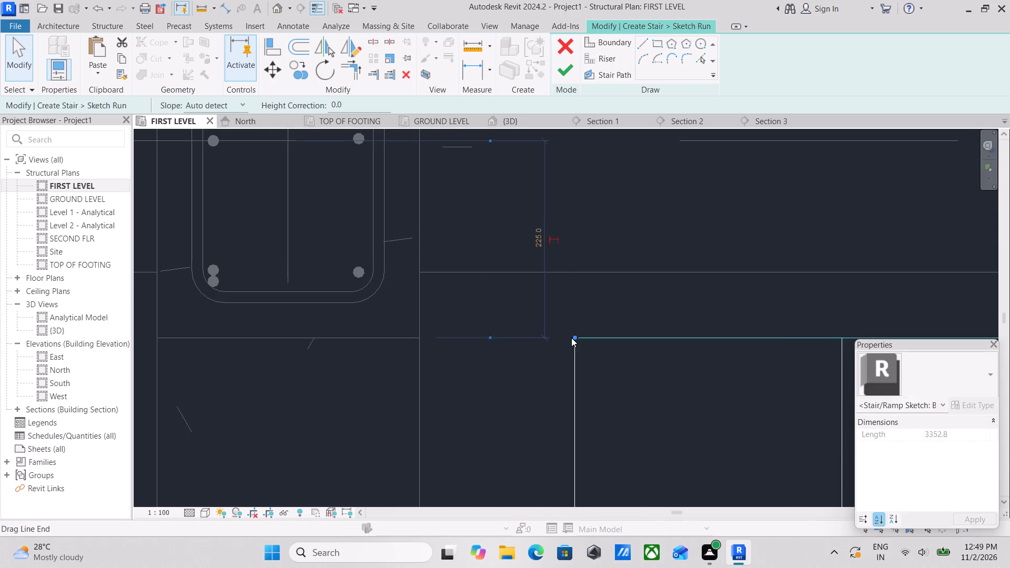
{"action": "key", "text": "Escape"}
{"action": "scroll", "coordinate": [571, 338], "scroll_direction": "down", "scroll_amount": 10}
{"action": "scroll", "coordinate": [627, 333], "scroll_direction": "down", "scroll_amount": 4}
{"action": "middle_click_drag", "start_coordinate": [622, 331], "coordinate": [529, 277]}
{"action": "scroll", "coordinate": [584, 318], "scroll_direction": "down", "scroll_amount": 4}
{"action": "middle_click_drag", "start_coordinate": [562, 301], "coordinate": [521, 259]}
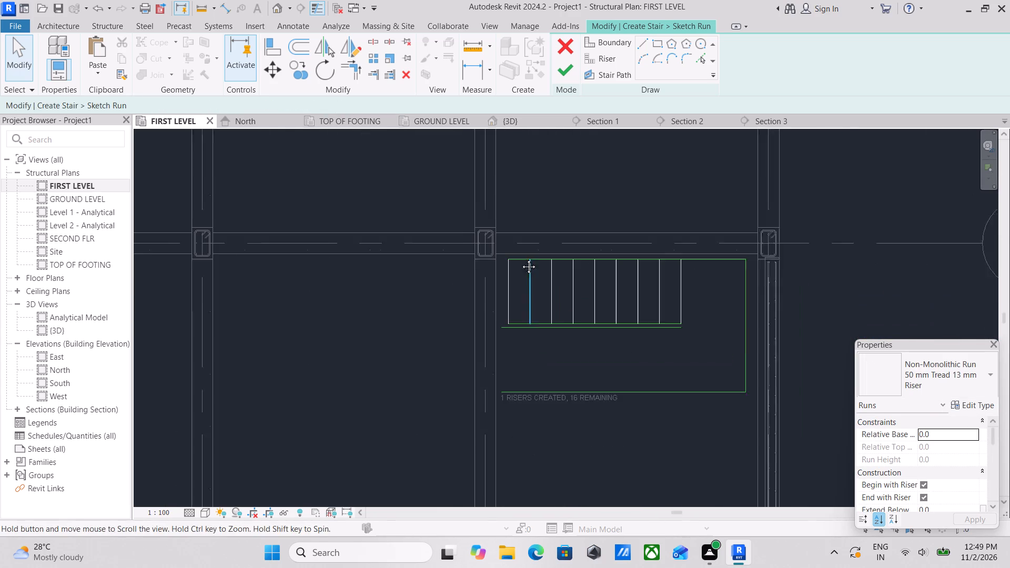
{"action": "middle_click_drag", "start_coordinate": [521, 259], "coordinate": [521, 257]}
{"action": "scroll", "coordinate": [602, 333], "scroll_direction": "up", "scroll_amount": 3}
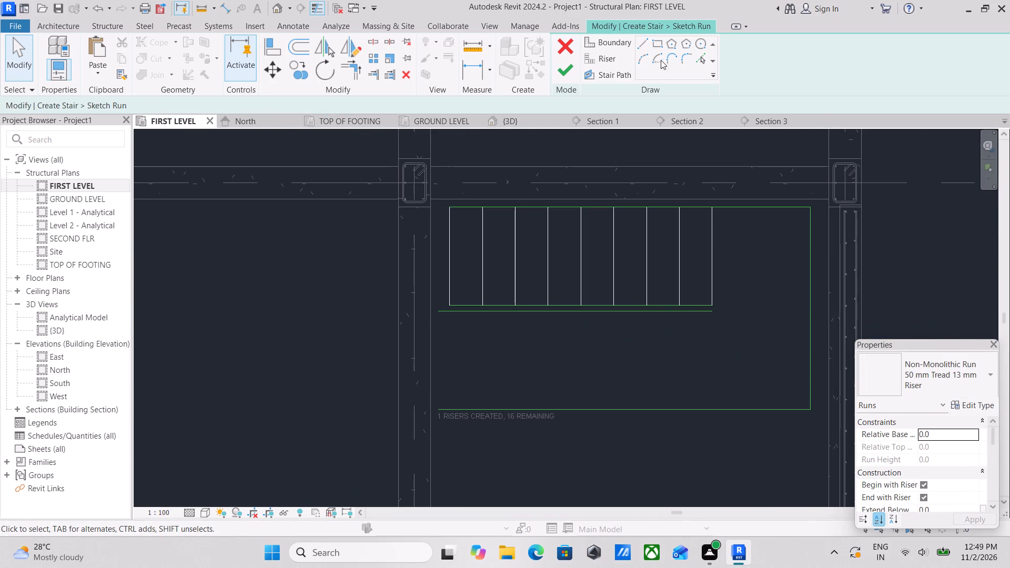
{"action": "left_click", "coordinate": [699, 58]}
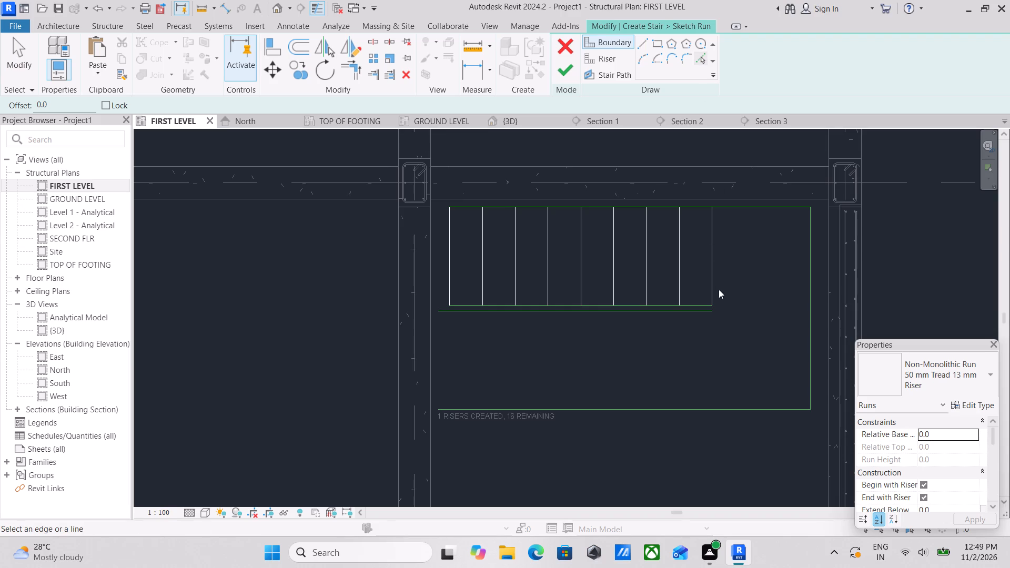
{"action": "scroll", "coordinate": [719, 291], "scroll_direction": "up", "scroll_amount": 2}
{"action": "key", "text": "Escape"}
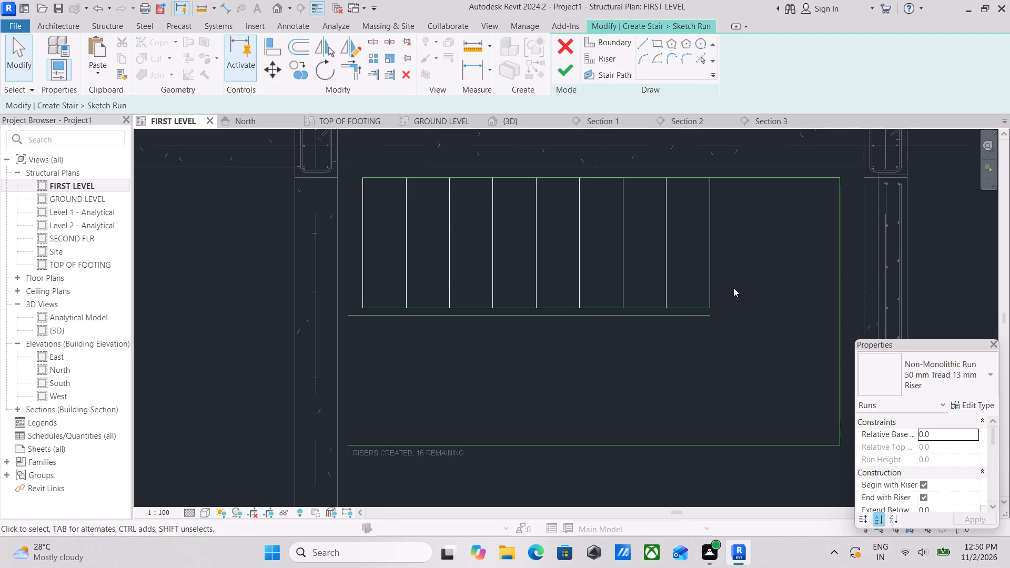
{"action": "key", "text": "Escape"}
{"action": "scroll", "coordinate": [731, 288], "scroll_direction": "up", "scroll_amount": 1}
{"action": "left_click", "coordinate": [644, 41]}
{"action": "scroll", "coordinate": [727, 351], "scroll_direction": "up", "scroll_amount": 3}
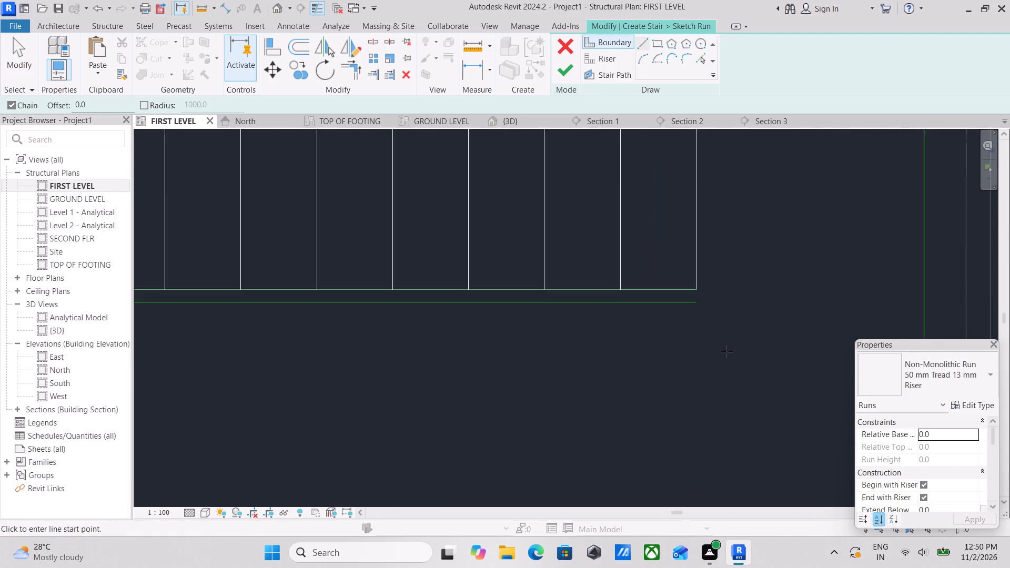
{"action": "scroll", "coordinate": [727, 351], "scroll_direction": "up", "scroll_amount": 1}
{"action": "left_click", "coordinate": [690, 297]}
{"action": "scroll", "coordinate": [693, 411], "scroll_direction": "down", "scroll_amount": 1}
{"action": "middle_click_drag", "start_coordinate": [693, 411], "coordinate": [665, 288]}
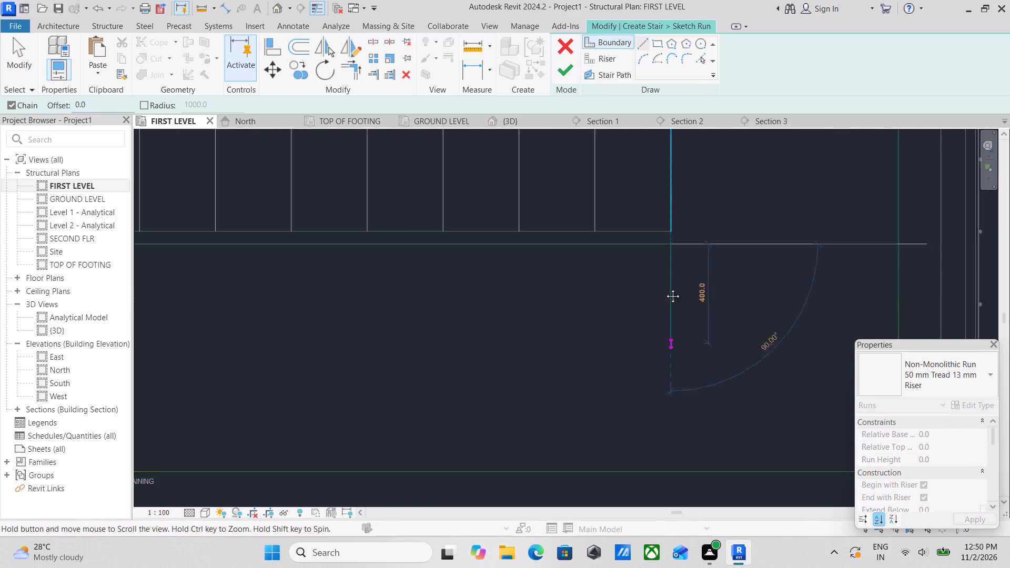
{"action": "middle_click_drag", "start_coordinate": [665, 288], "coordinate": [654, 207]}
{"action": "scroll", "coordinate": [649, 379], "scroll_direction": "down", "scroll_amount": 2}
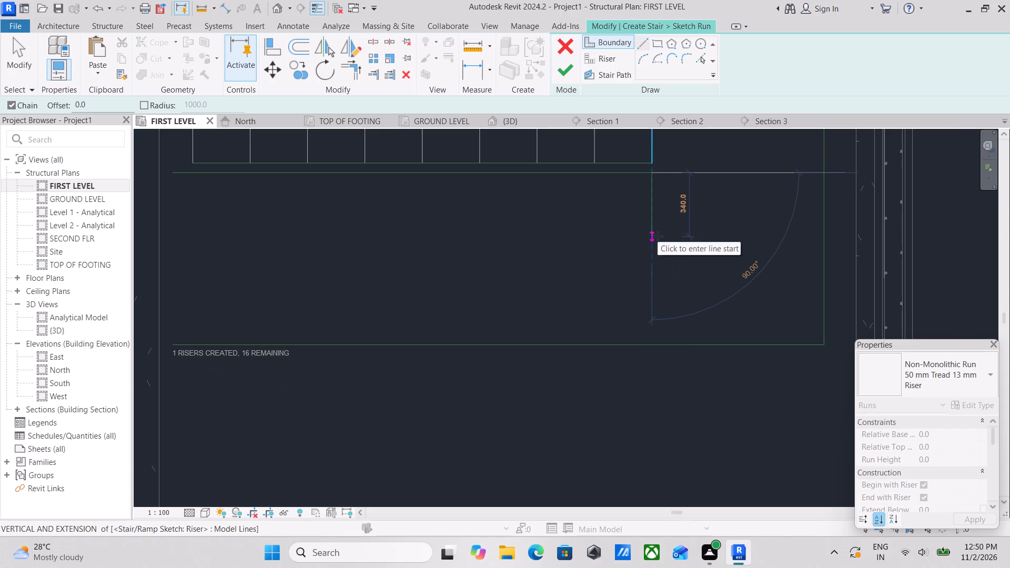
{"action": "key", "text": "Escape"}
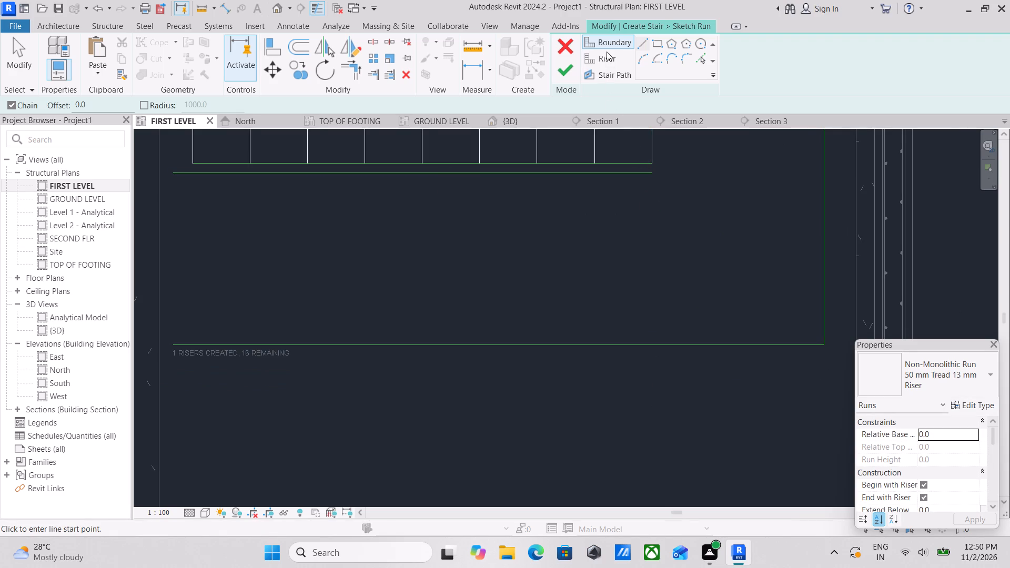
Draw a riser line across the grid C side flight at the landing edge, from the middle pair to the outer boundary.
{"action": "left_click", "coordinate": [605, 56]}
{"action": "scroll", "coordinate": [640, 122], "scroll_direction": "up", "scroll_amount": 3}
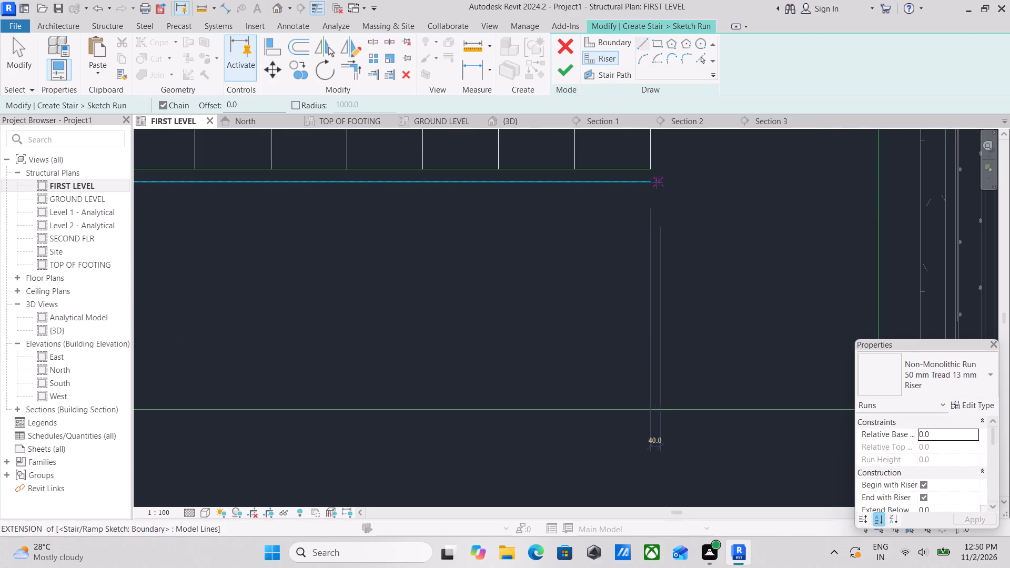
{"action": "left_click", "coordinate": [648, 184]}
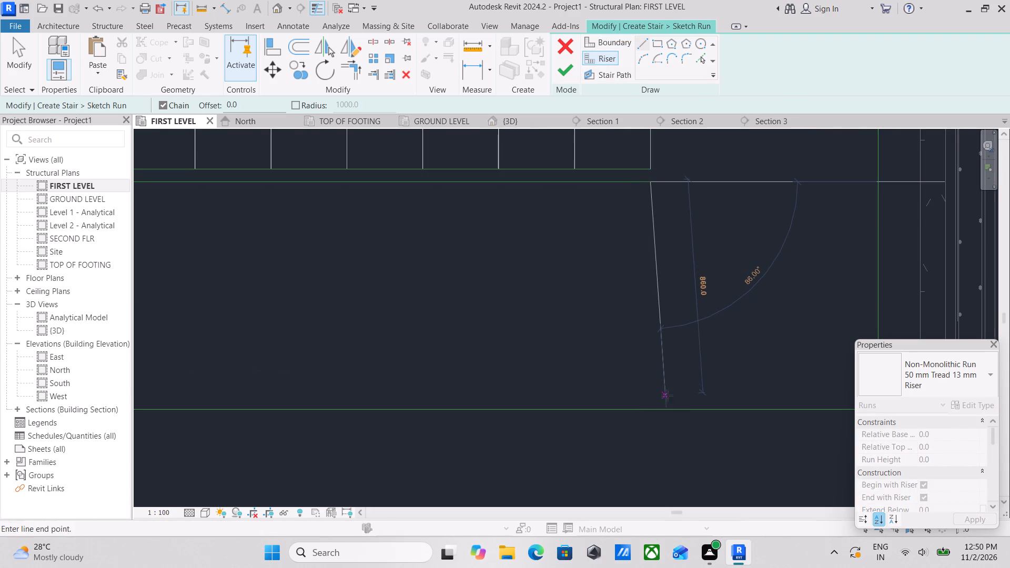
{"action": "left_click", "coordinate": [653, 404]}
{"action": "key", "text": "Escape"}
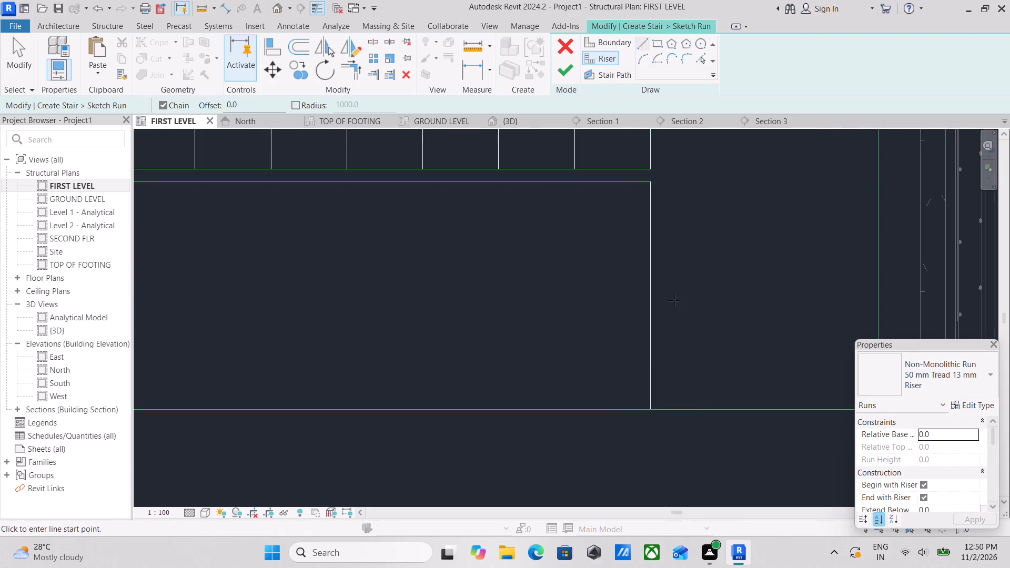
{"action": "scroll", "coordinate": [677, 253], "scroll_direction": "down", "scroll_amount": 4}
{"action": "key", "text": "Escape"}
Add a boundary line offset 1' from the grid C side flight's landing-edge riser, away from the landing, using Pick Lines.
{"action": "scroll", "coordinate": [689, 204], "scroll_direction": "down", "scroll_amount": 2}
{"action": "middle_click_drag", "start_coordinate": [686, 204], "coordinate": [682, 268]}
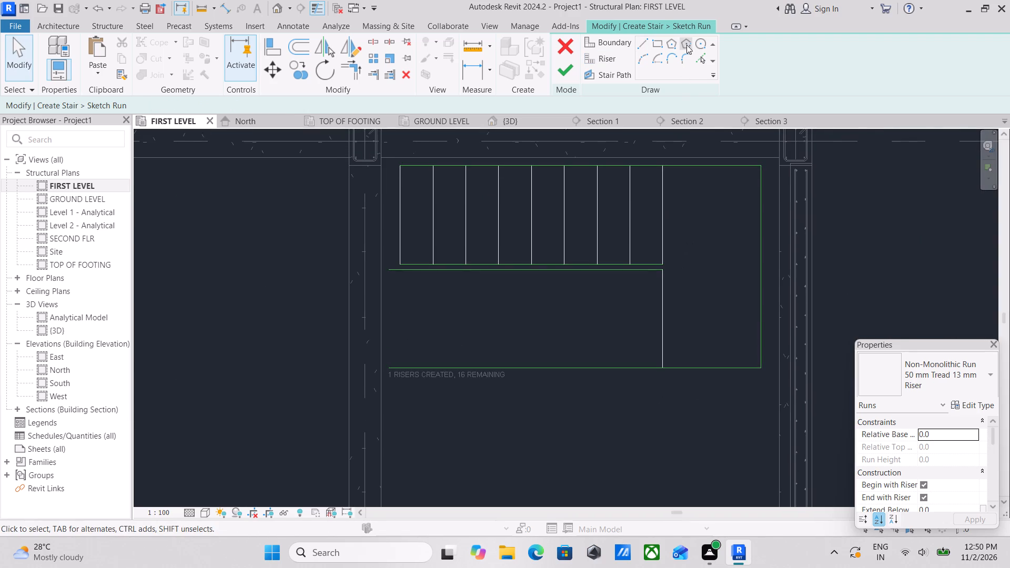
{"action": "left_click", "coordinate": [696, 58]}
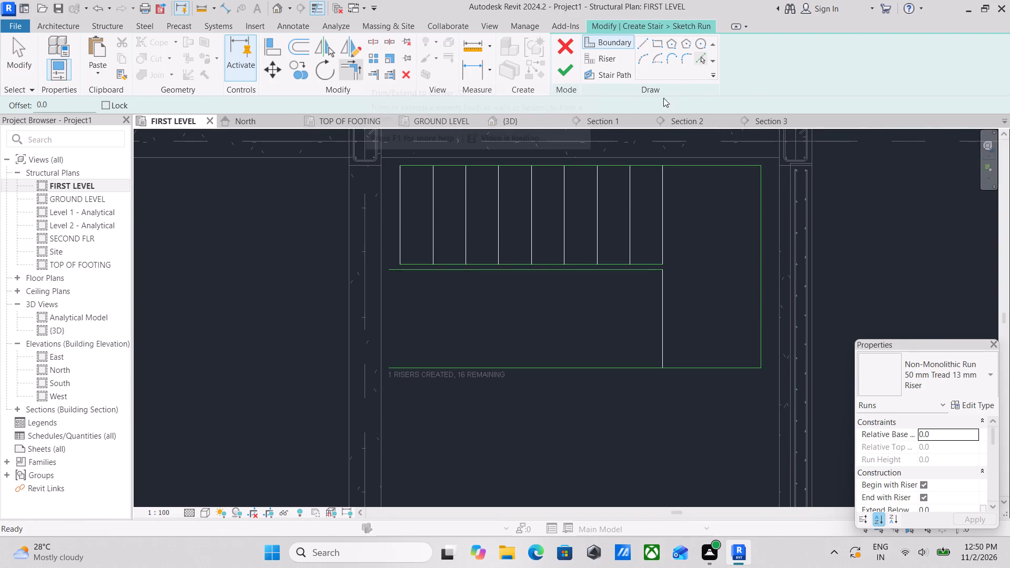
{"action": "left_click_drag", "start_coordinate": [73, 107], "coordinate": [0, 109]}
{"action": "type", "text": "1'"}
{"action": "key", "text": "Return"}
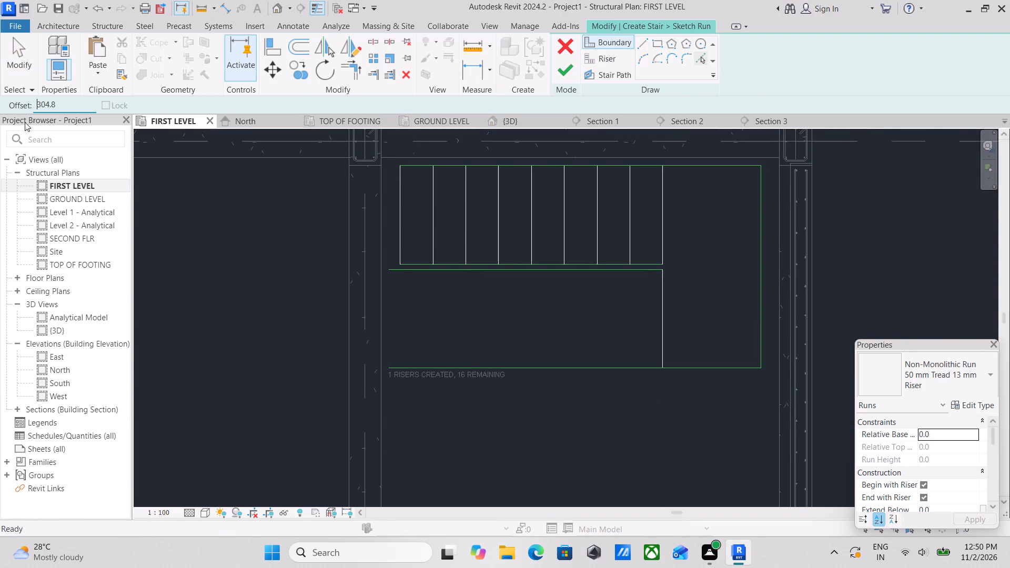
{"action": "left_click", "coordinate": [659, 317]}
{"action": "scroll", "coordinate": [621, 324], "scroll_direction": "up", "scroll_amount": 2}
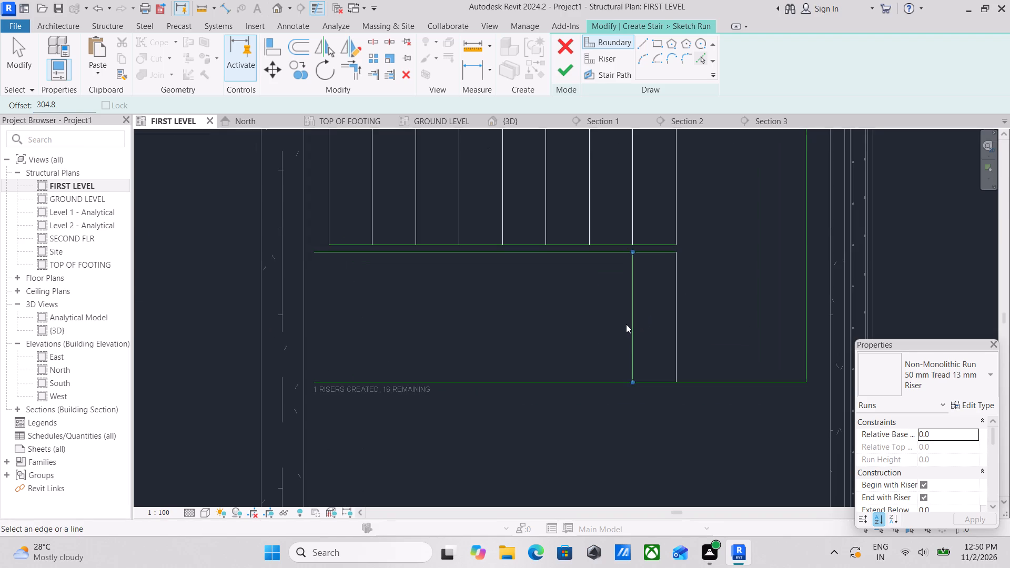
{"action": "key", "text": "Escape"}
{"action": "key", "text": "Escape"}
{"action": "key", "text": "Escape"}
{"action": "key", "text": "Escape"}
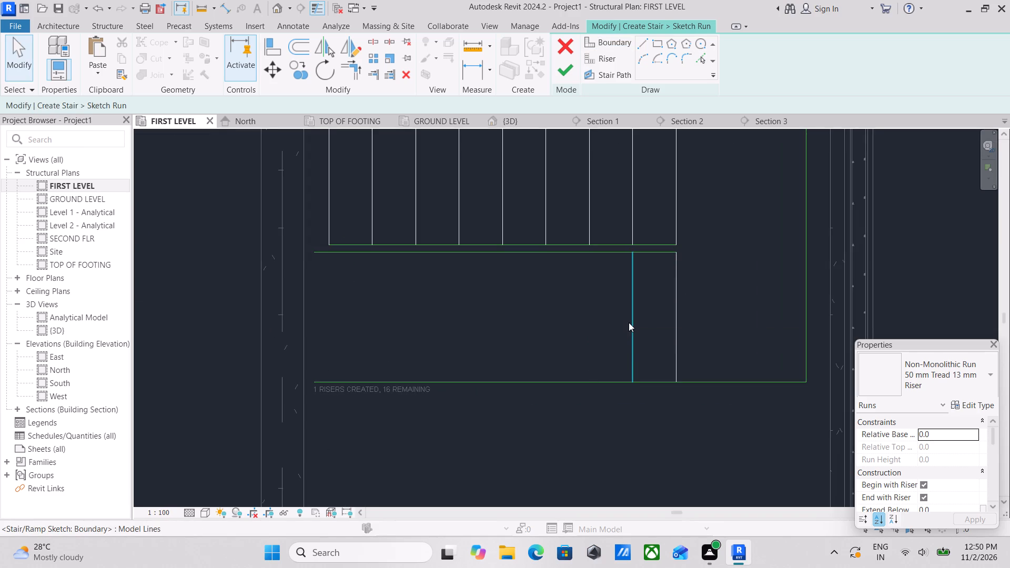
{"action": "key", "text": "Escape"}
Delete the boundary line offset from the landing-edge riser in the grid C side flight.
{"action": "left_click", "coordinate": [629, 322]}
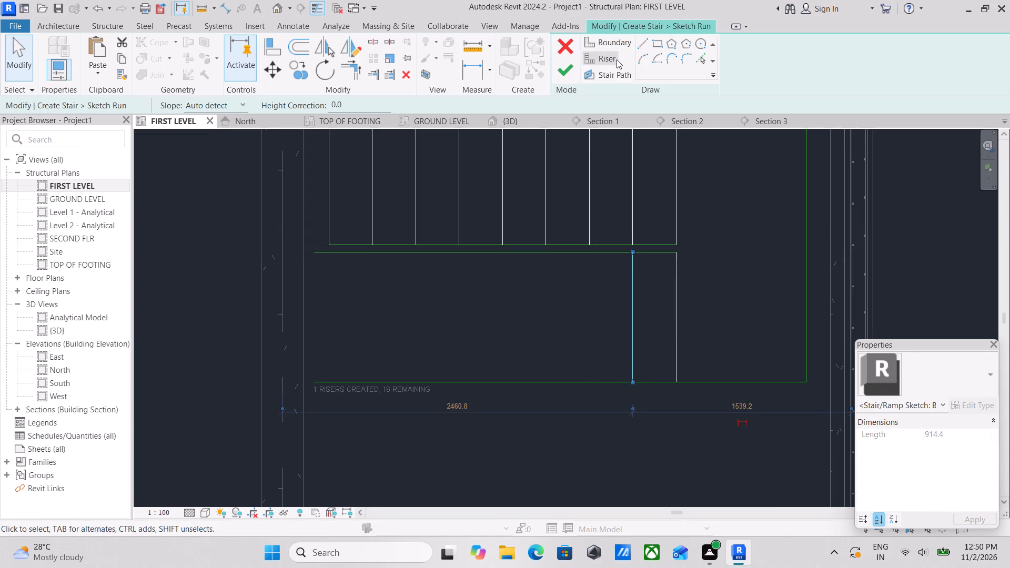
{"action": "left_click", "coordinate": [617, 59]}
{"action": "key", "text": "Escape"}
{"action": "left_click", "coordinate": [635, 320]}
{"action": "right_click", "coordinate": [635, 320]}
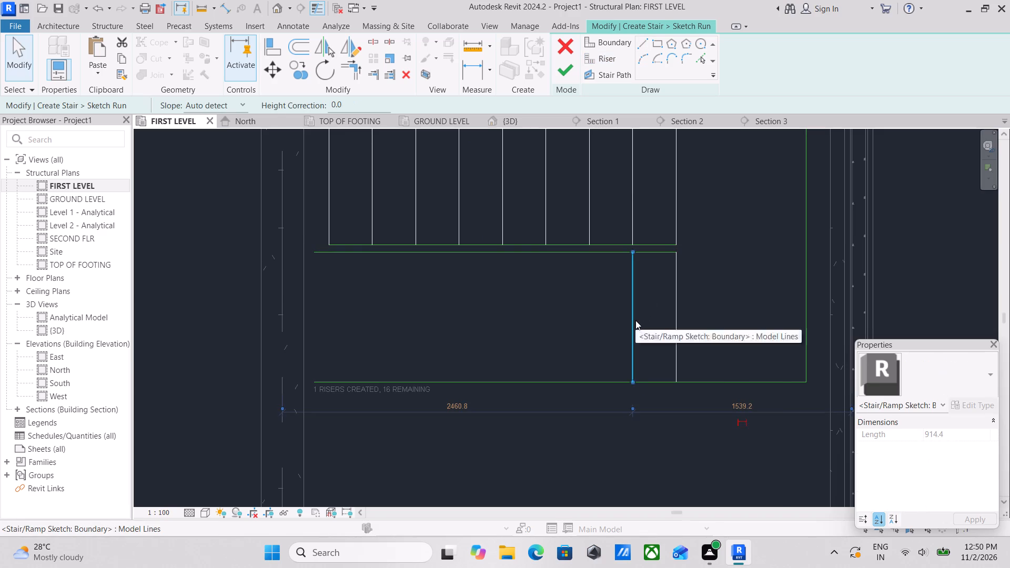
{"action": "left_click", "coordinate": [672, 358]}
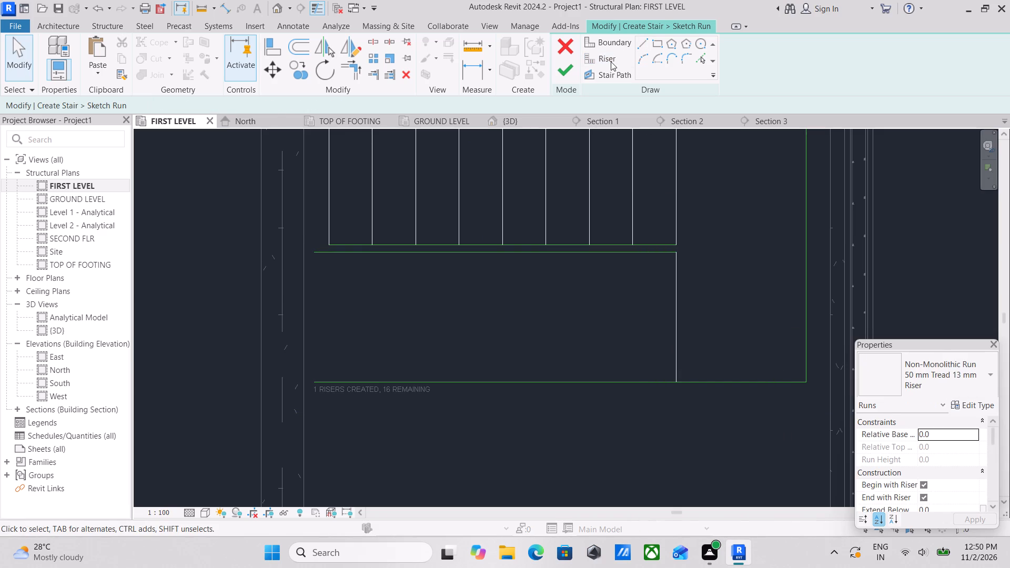
Add seven riser lines successively offset 1' away from the landing along the grid C side flight, using Pick Lines.
{"action": "left_click", "coordinate": [611, 62]}
{"action": "left_click", "coordinate": [699, 60]}
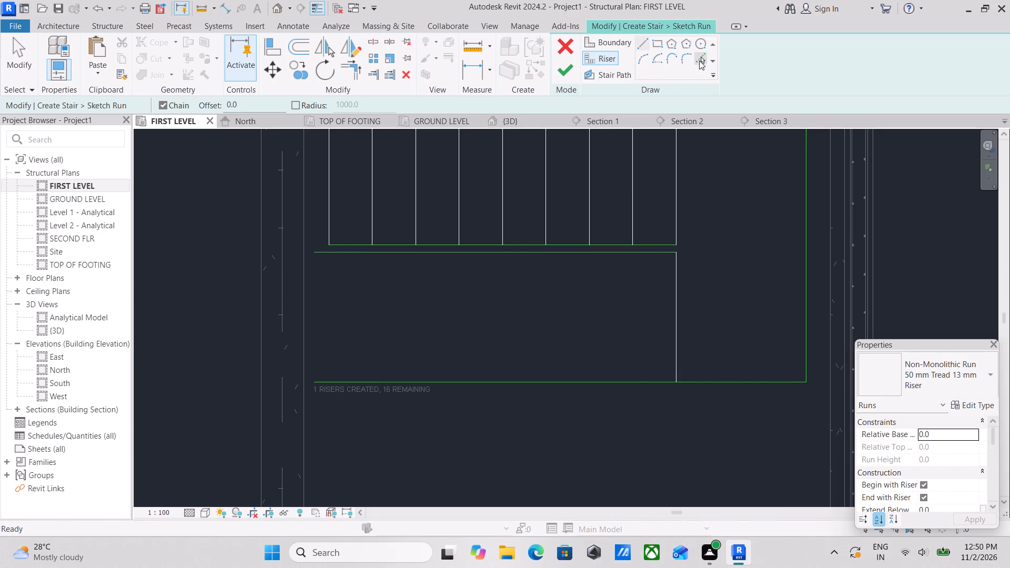
{"action": "left_click_drag", "start_coordinate": [225, 107], "coordinate": [154, 112]}
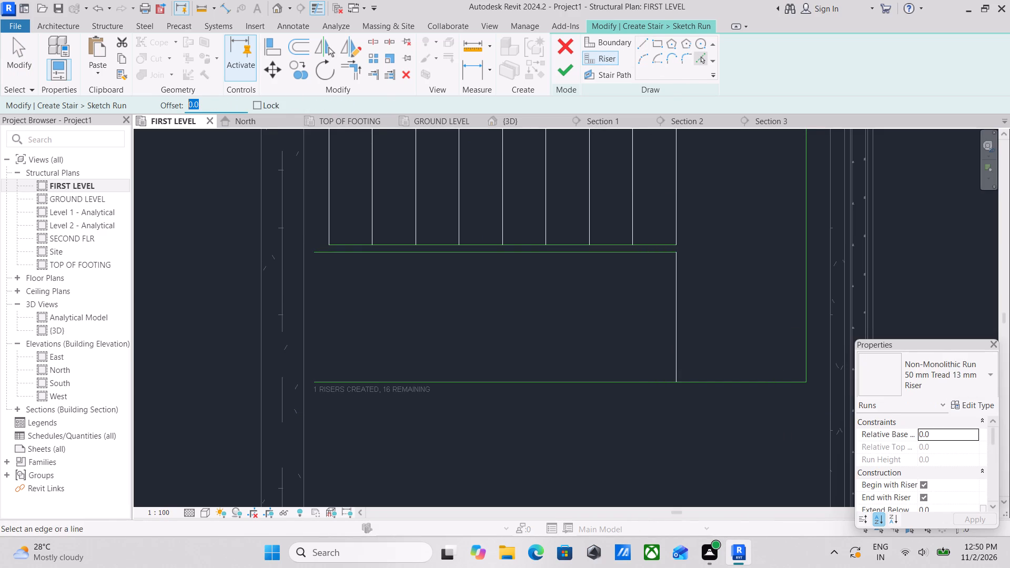
{"action": "left_click_drag", "start_coordinate": [154, 112], "coordinate": [125, 112]}
{"action": "type", "text": "1'"}
{"action": "key", "text": "Return"}
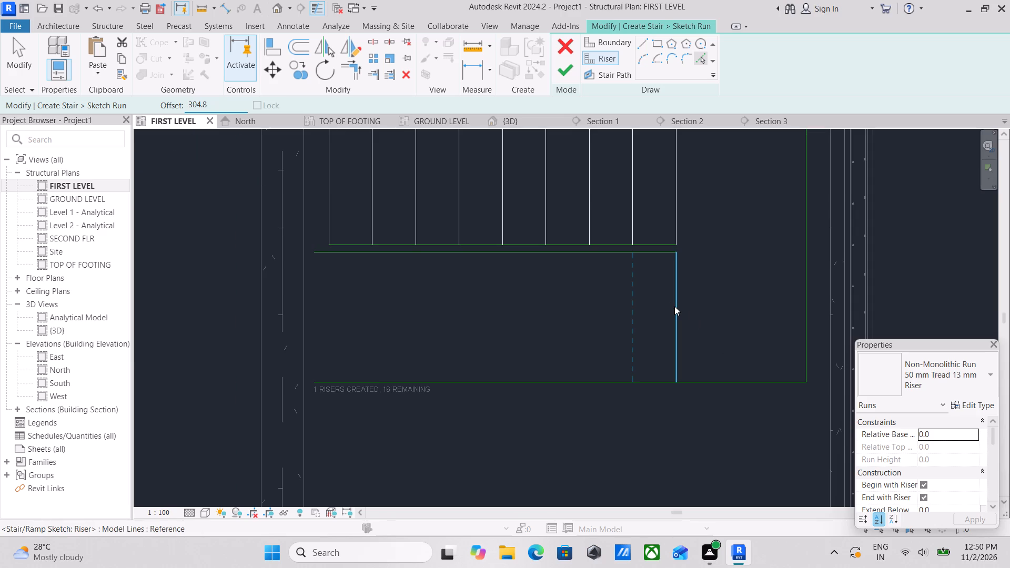
{"action": "left_click", "coordinate": [674, 306]}
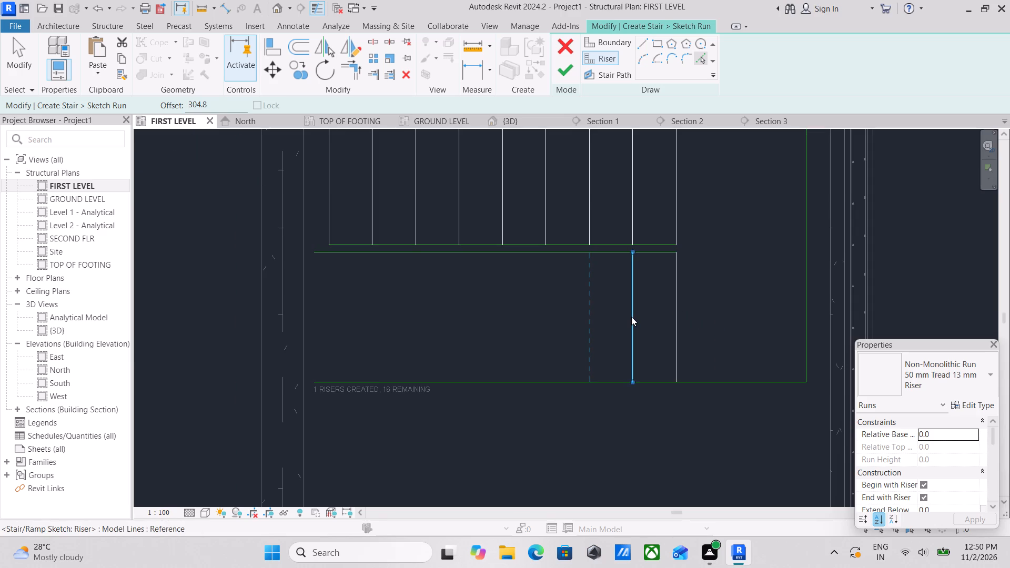
{"action": "left_click", "coordinate": [631, 317]}
{"action": "left_click", "coordinate": [589, 316]}
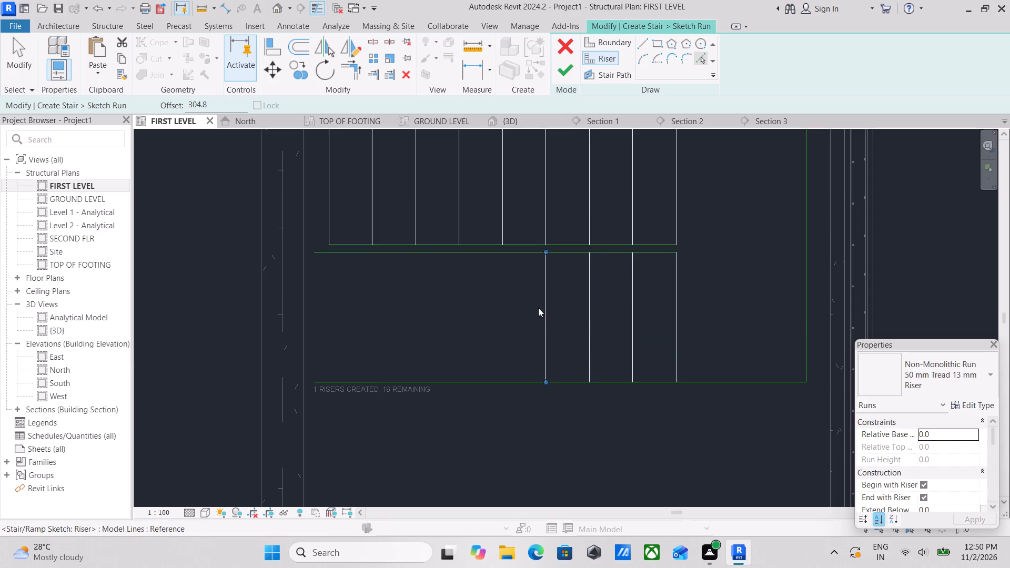
{"action": "left_click", "coordinate": [544, 314]}
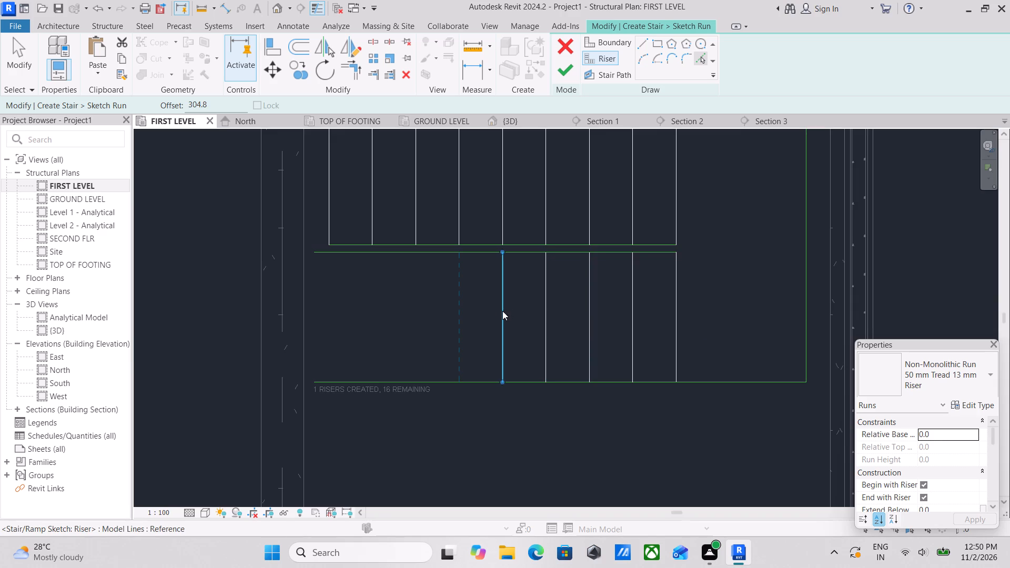
{"action": "left_click", "coordinate": [497, 312]}
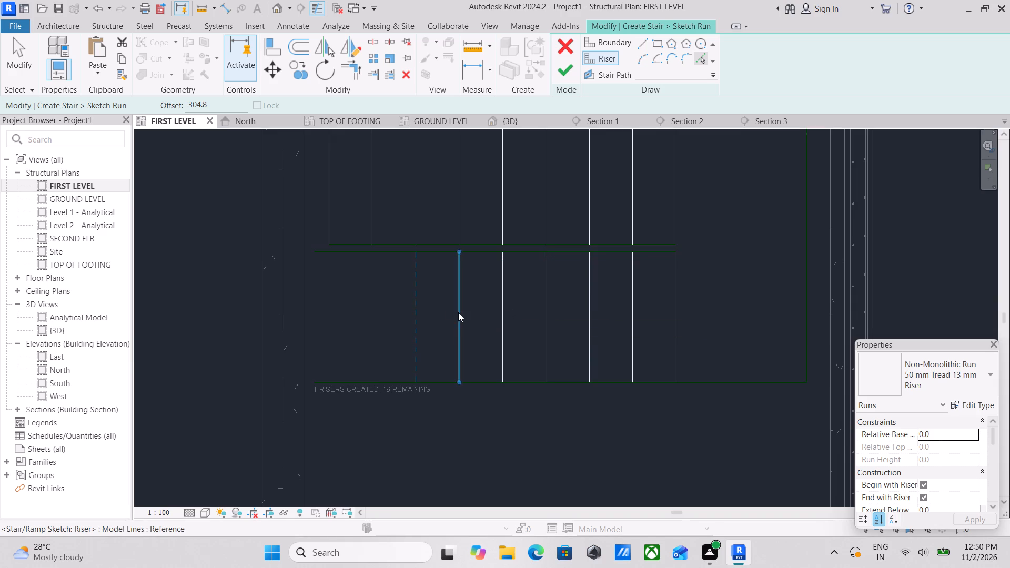
{"action": "left_click", "coordinate": [458, 312]}
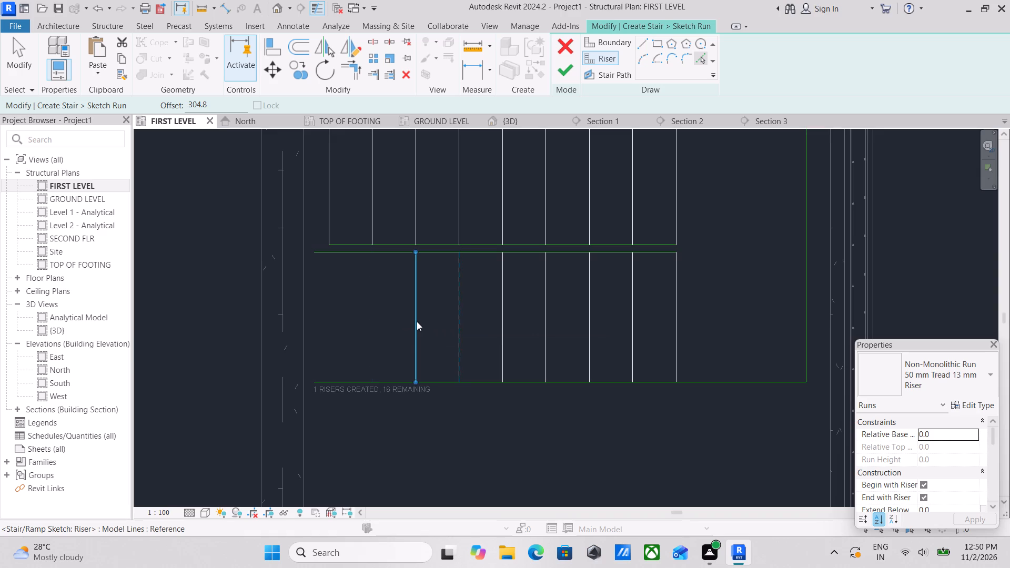
{"action": "left_click", "coordinate": [412, 320]}
{"action": "scroll", "coordinate": [417, 320], "scroll_direction": "down", "scroll_amount": 5}
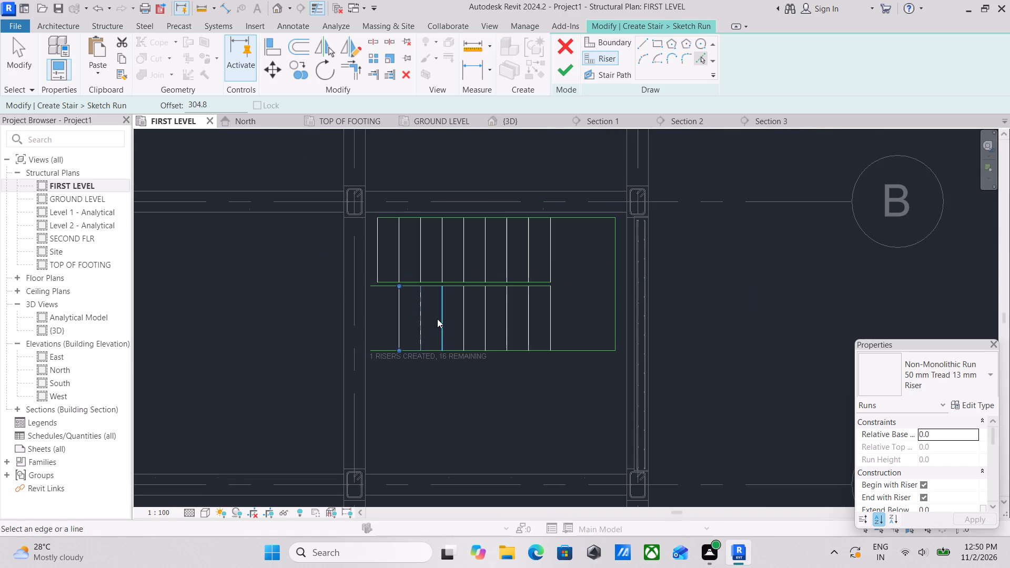
{"action": "key", "text": "Escape"}
Delete all riser lines from both the grid C side and grid B side flights of the stair sketch.
{"action": "scroll", "coordinate": [558, 335], "scroll_direction": "up", "scroll_amount": 2}
{"action": "key", "text": "Escape"}
{"action": "left_click_drag", "start_coordinate": [611, 308], "coordinate": [349, 303]}
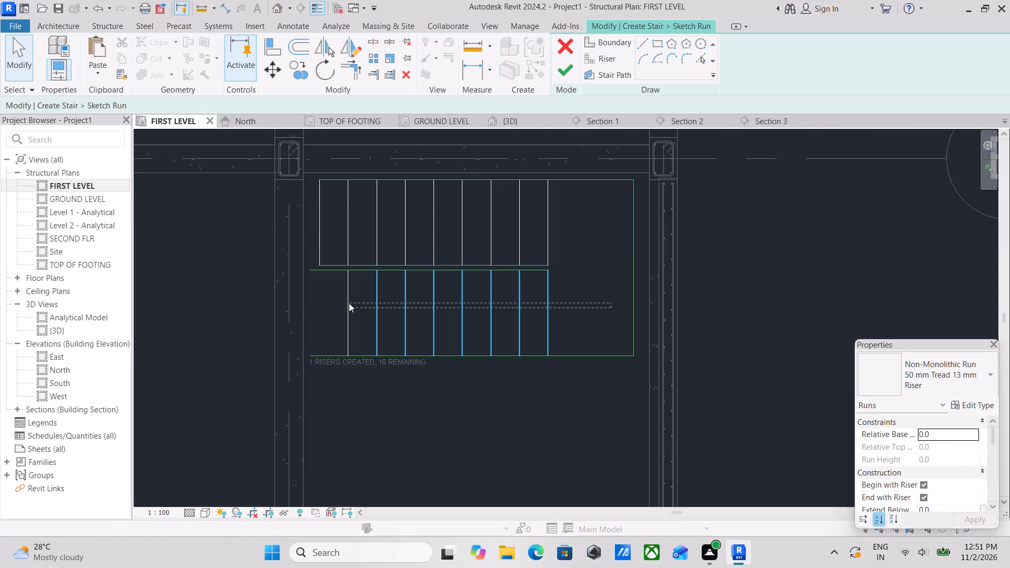
{"action": "left_click_drag", "start_coordinate": [349, 303], "coordinate": [307, 303]}
{"action": "right_click", "coordinate": [317, 303]}
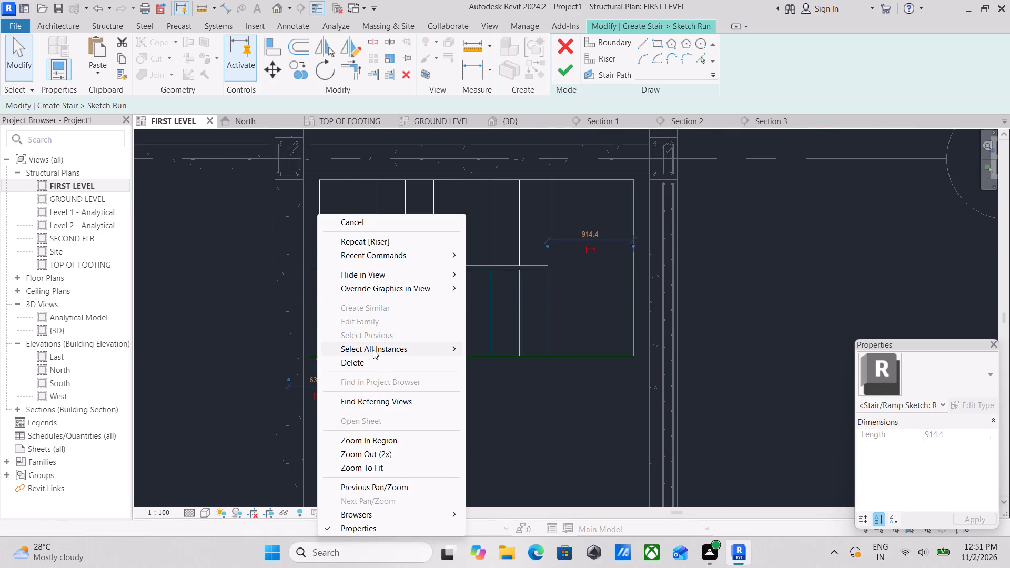
{"action": "left_click", "coordinate": [370, 362]}
{"action": "scroll", "coordinate": [439, 331], "scroll_direction": "down", "scroll_amount": 3}
{"action": "scroll", "coordinate": [481, 315], "scroll_direction": "up", "scroll_amount": 2}
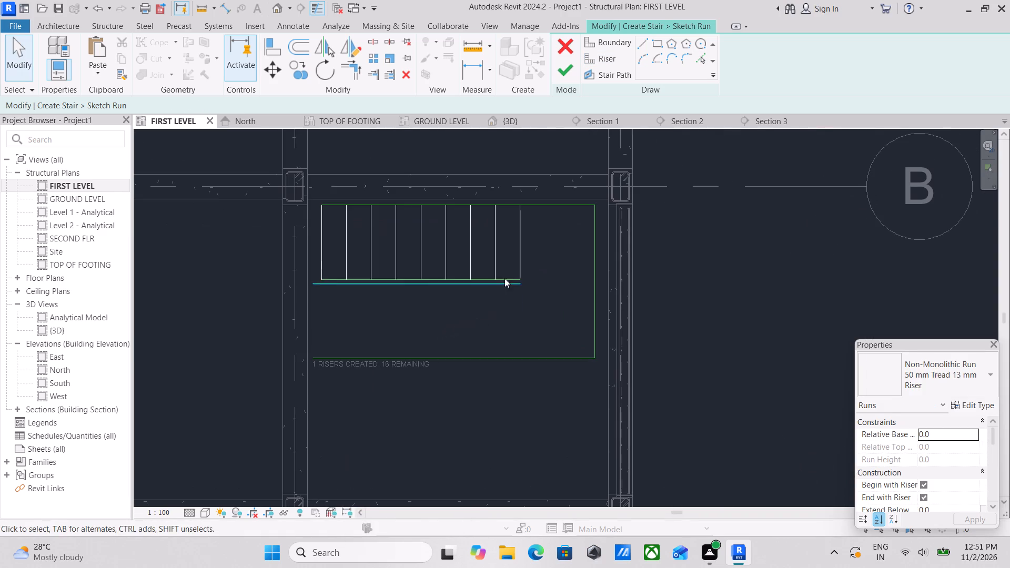
{"action": "left_click_drag", "start_coordinate": [536, 245], "coordinate": [309, 237]}
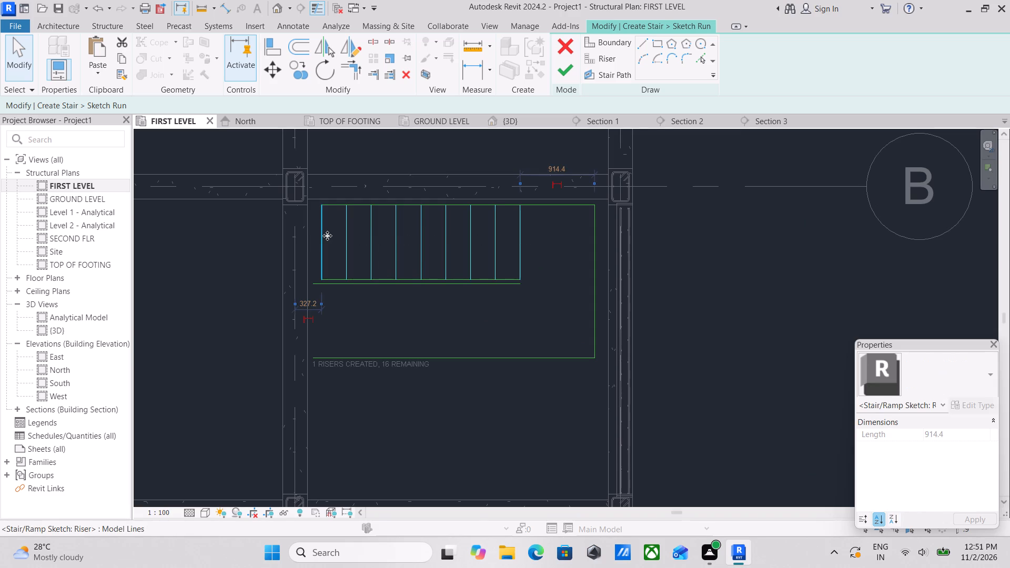
{"action": "right_click", "coordinate": [327, 236]}
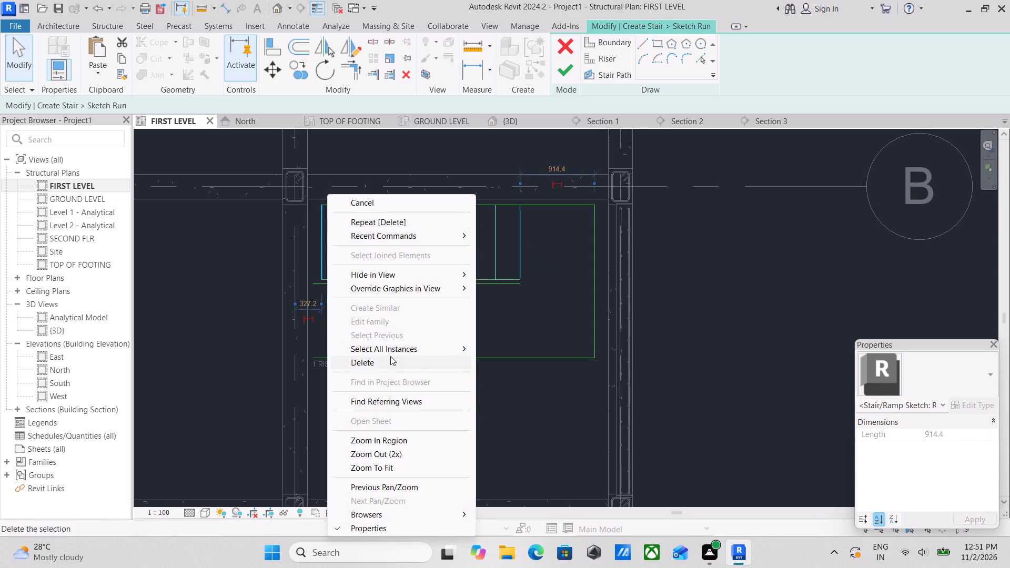
{"action": "left_click", "coordinate": [390, 356]}
{"action": "scroll", "coordinate": [325, 268], "scroll_direction": "up", "scroll_amount": 6}
{"action": "key", "text": "Escape"}
Draw a short boundary line joining the landing-side ends of the middle pair of boundary lines.
{"action": "scroll", "coordinate": [594, 303], "scroll_direction": "down", "scroll_amount": 3}
{"action": "middle_click_drag", "start_coordinate": [594, 303], "coordinate": [568, 305]}
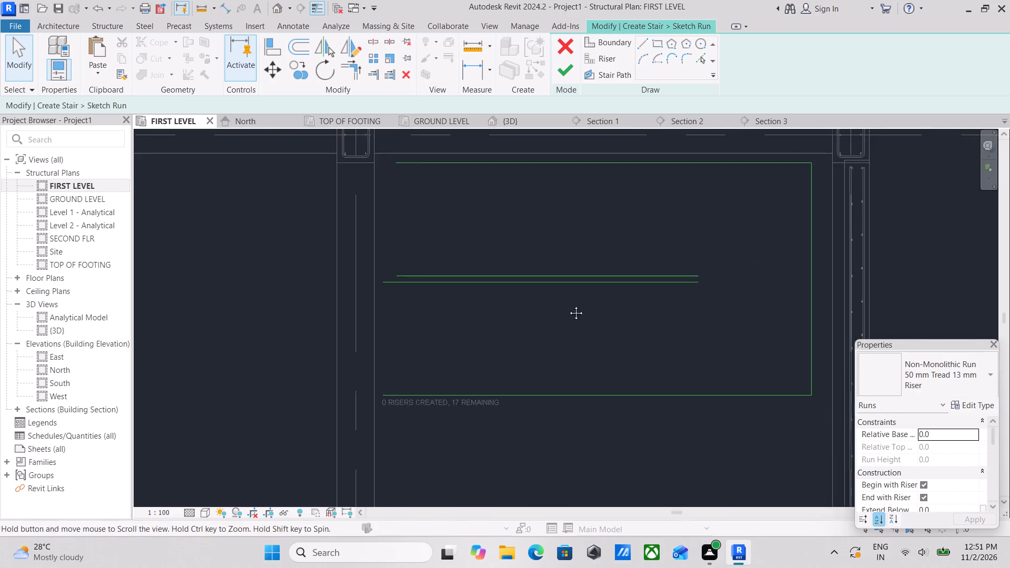
{"action": "middle_click_drag", "start_coordinate": [568, 305], "coordinate": [541, 313]}
{"action": "scroll", "coordinate": [548, 305], "scroll_direction": "up", "scroll_amount": 1}
{"action": "left_click", "coordinate": [615, 45]}
{"action": "scroll", "coordinate": [694, 305], "scroll_direction": "up", "scroll_amount": 2}
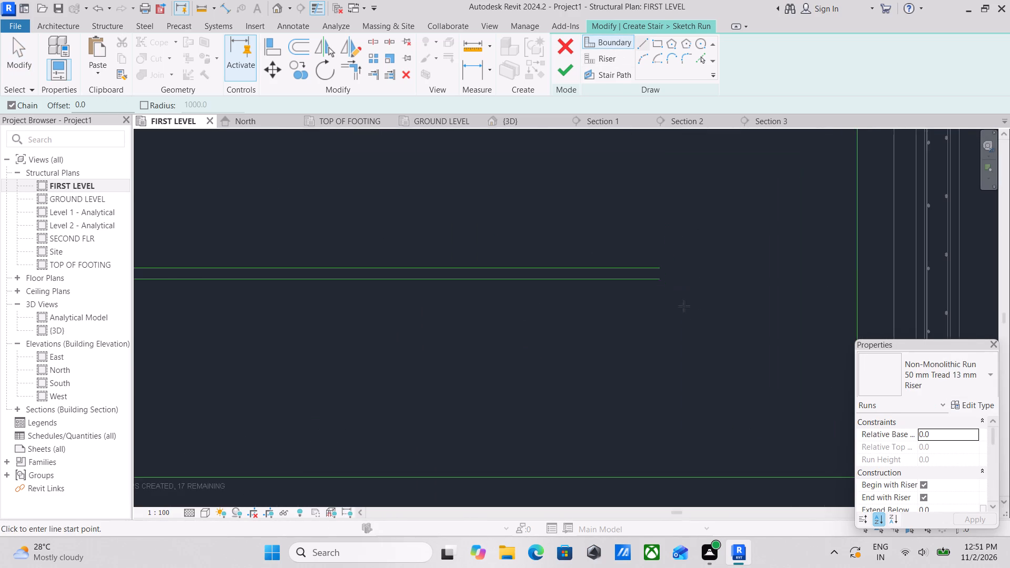
{"action": "scroll", "coordinate": [684, 306], "scroll_direction": "up", "scroll_amount": 5}
{"action": "left_click", "coordinate": [654, 275]}
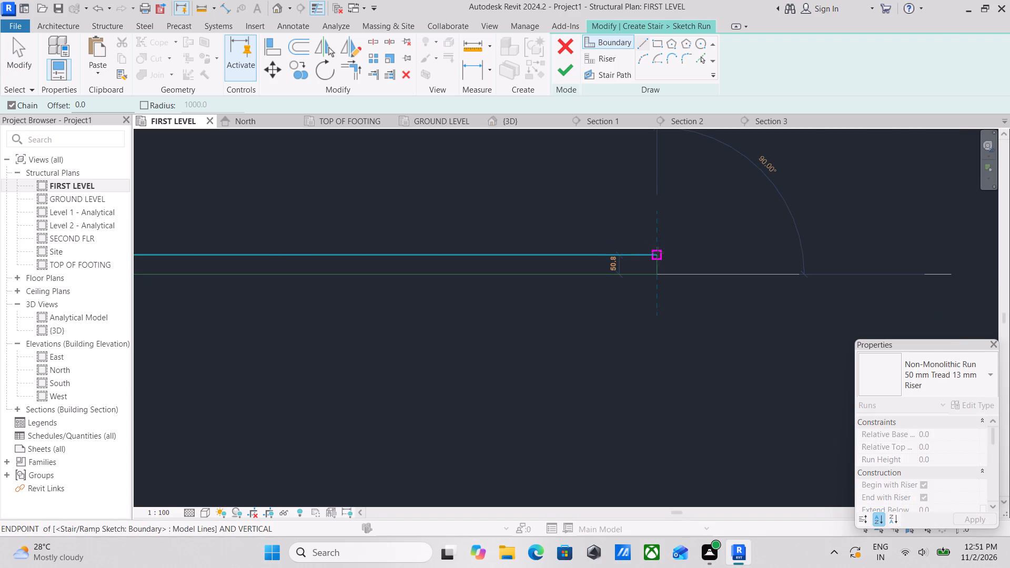
{"action": "left_click", "coordinate": [658, 252]}
{"action": "key", "text": "Escape"}
{"action": "scroll", "coordinate": [685, 279], "scroll_direction": "down", "scroll_amount": 5}
{"action": "key", "text": "Escape"}
{"action": "key", "text": "Escape"}
{"action": "scroll", "coordinate": [467, 319], "scroll_direction": "down", "scroll_amount": 4}
{"action": "key", "text": "Escape"}
{"action": "key", "text": "Escape"}
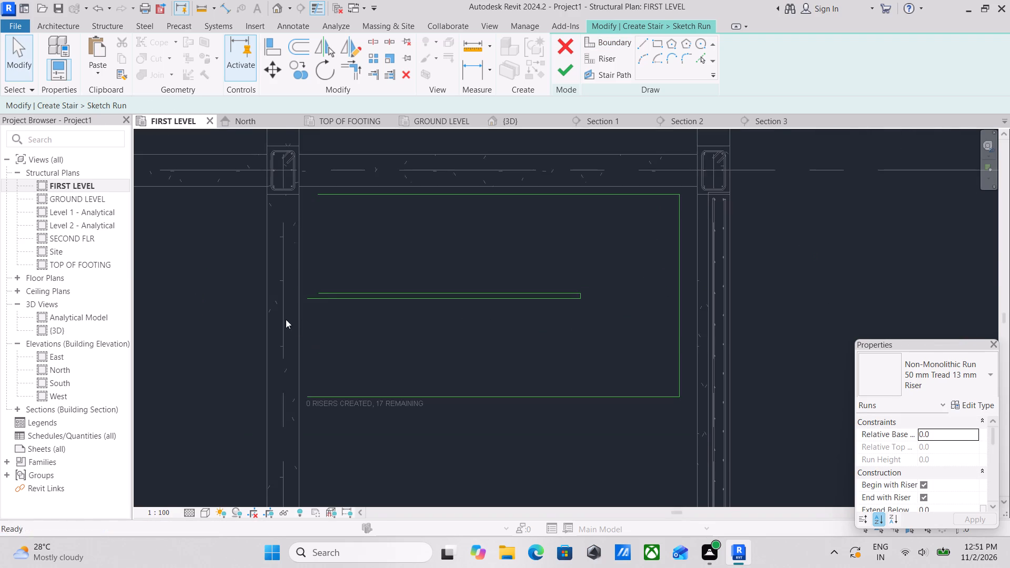
Shorten the grid C side middle boundary line to 2438.4 mm, aligning its open end with the other middle line.
{"action": "scroll", "coordinate": [290, 319], "scroll_direction": "up", "scroll_amount": 3}
{"action": "scroll", "coordinate": [332, 290], "scroll_direction": "up", "scroll_amount": 2}
{"action": "left_click", "coordinate": [332, 290]}
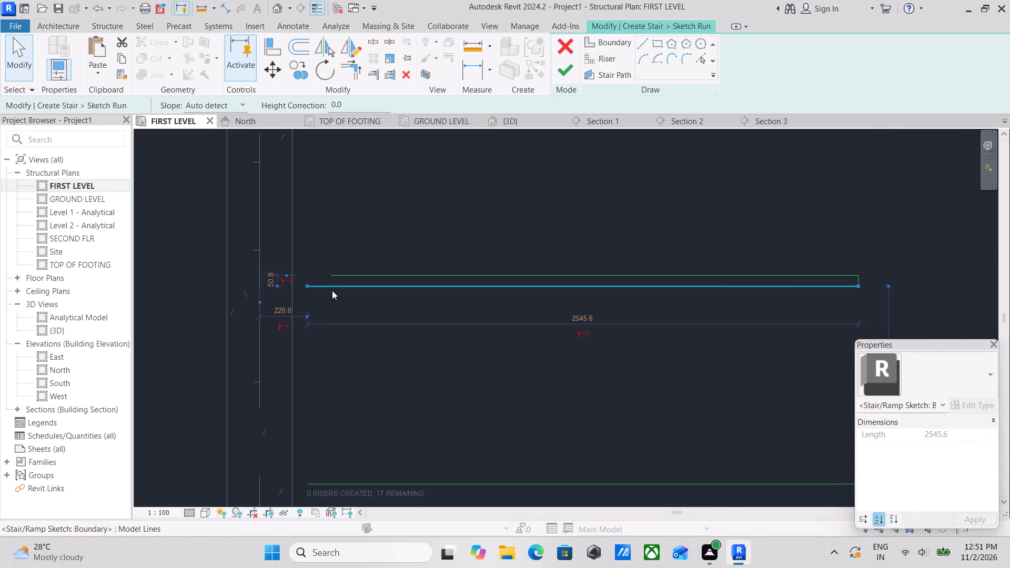
{"action": "scroll", "coordinate": [332, 290], "scroll_direction": "up", "scroll_amount": 4}
{"action": "left_click_drag", "start_coordinate": [289, 283], "coordinate": [318, 287]}
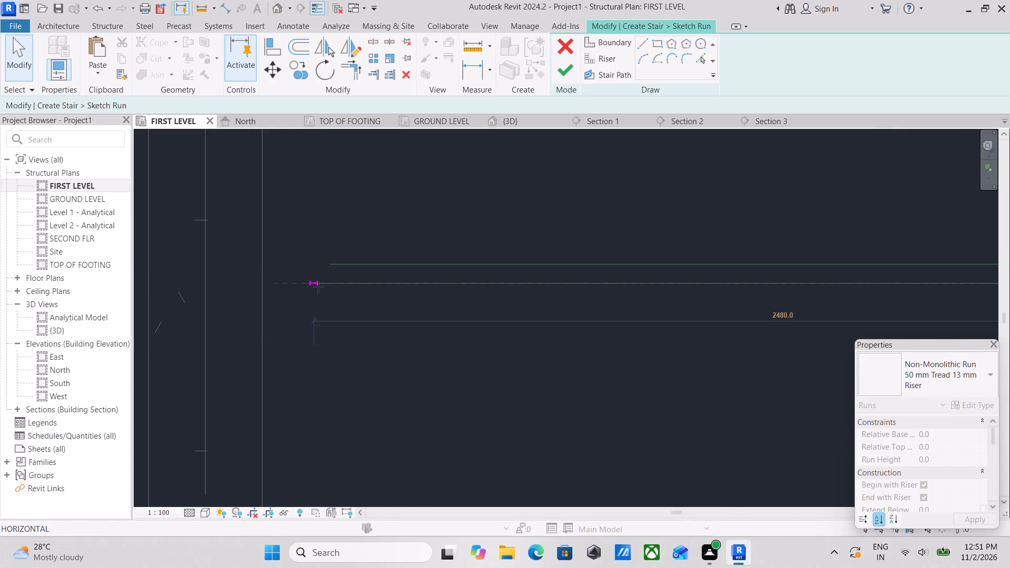
{"action": "left_click_drag", "start_coordinate": [318, 287], "coordinate": [327, 286]}
{"action": "scroll", "coordinate": [329, 285], "scroll_direction": "down", "scroll_amount": 4}
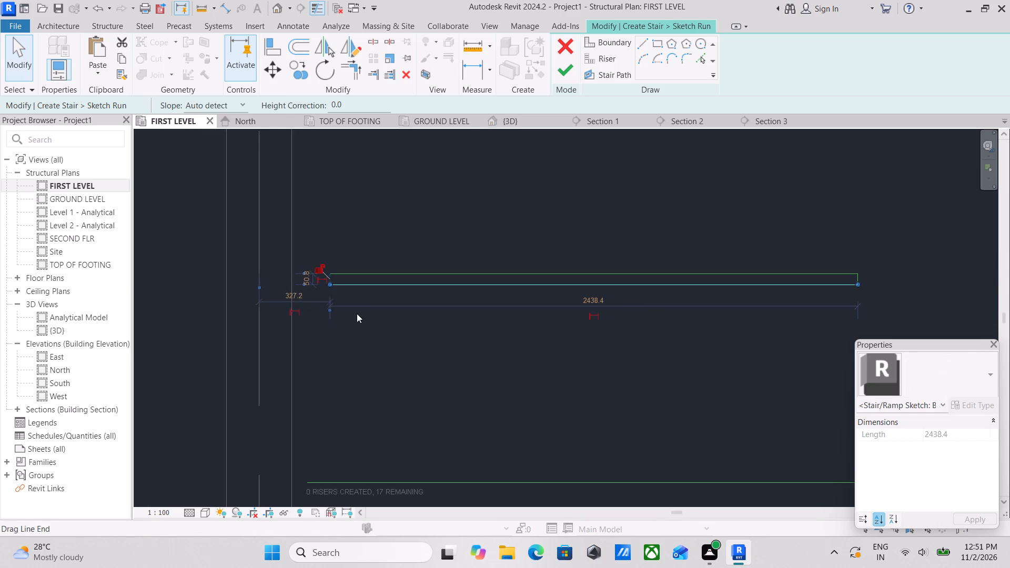
{"action": "scroll", "coordinate": [365, 325], "scroll_direction": "down", "scroll_amount": 3}
{"action": "key", "text": "Escape"}
Shorten the grid C side outer boundary line to 3352.8 mm, aligning its open end with the middle pair.
{"action": "scroll", "coordinate": [371, 335], "scroll_direction": "down", "scroll_amount": 1}
{"action": "middle_click_drag", "start_coordinate": [371, 335], "coordinate": [396, 282]}
{"action": "left_click", "coordinate": [398, 360]}
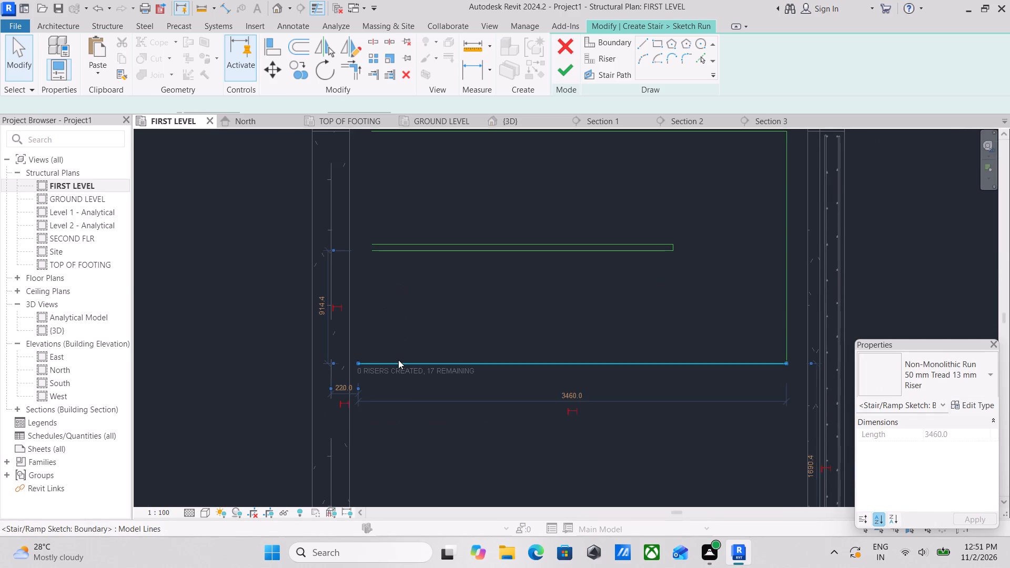
{"action": "scroll", "coordinate": [361, 368], "scroll_direction": "up", "scroll_amount": 3}
{"action": "left_click_drag", "start_coordinate": [357, 361], "coordinate": [379, 362]}
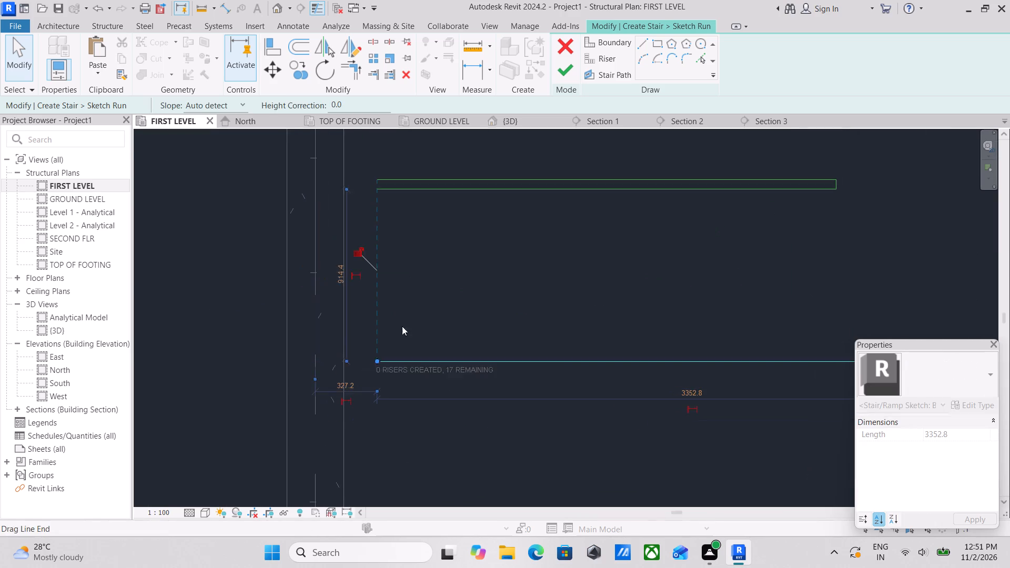
{"action": "scroll", "coordinate": [424, 293], "scroll_direction": "down", "scroll_amount": 3}
{"action": "middle_click_drag", "start_coordinate": [424, 294], "coordinate": [445, 429]}
{"action": "key", "text": "Escape"}
{"action": "scroll", "coordinate": [444, 240], "scroll_direction": "up", "scroll_amount": 1}
{"action": "left_click", "coordinate": [444, 240]}
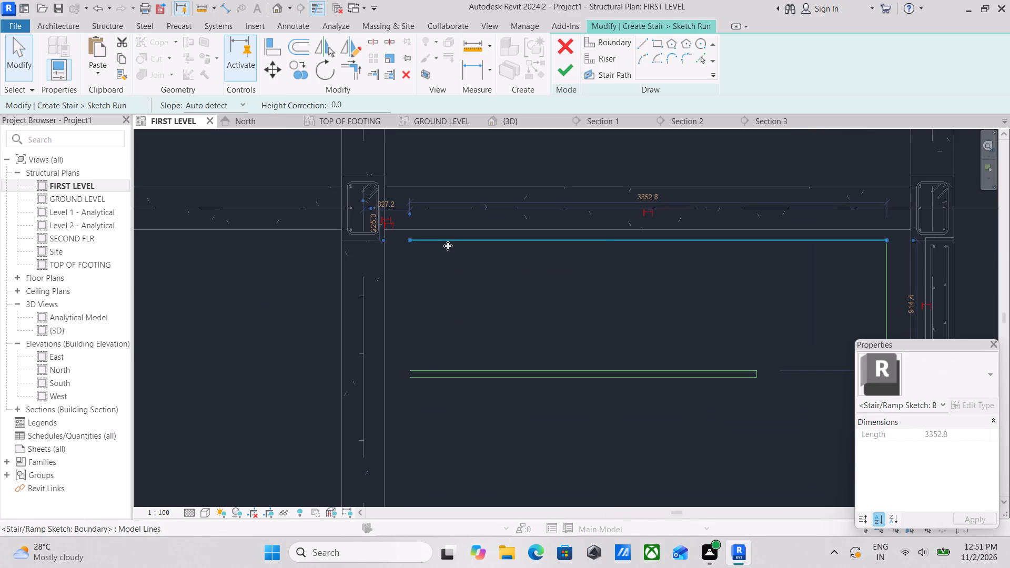
{"action": "scroll", "coordinate": [447, 264], "scroll_direction": "down", "scroll_amount": 3}
{"action": "key", "text": "Escape"}
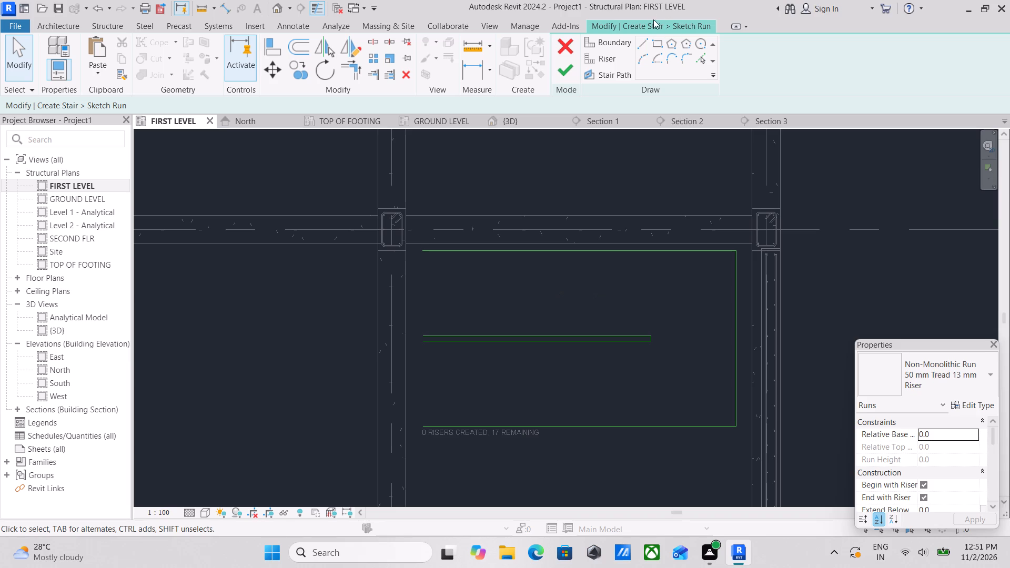
Draw a riser line across the grid B side flight at the landing edge, from the middle pair to the outer boundary.
{"action": "left_click", "coordinate": [613, 57]}
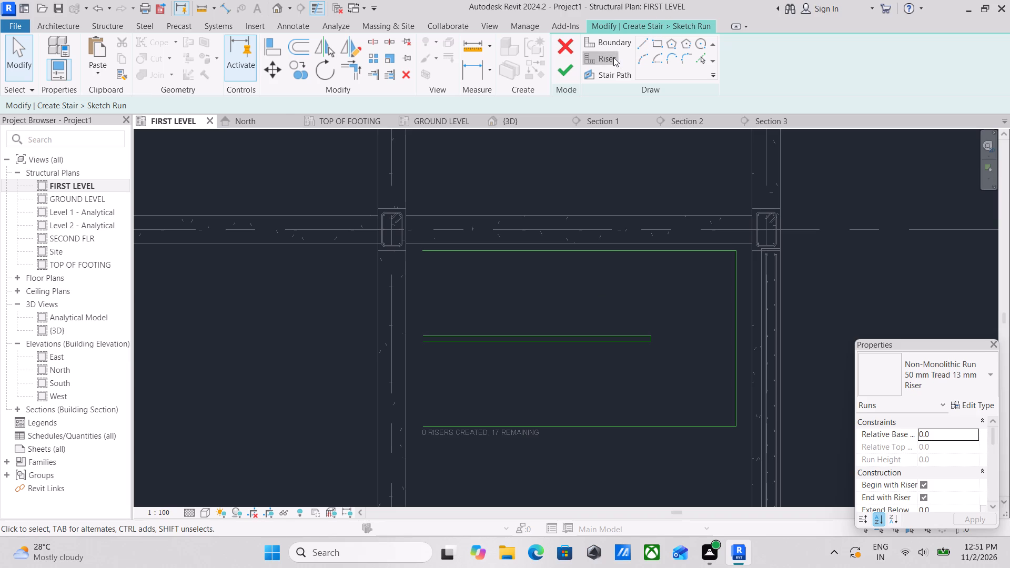
{"action": "scroll", "coordinate": [695, 337], "scroll_direction": "up", "scroll_amount": 8}
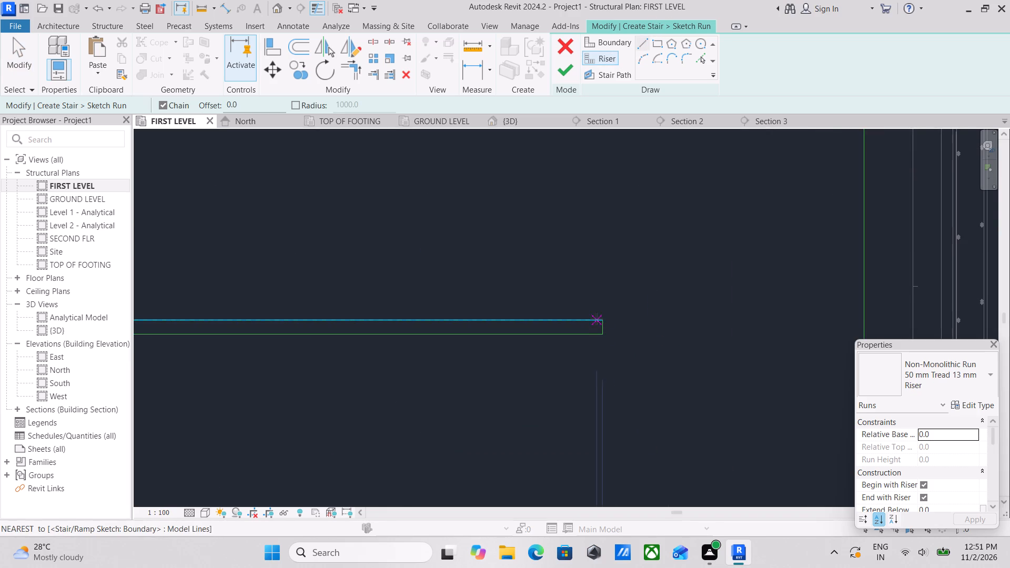
{"action": "left_click", "coordinate": [604, 321]}
{"action": "middle_click_drag", "start_coordinate": [607, 169], "coordinate": [619, 267]}
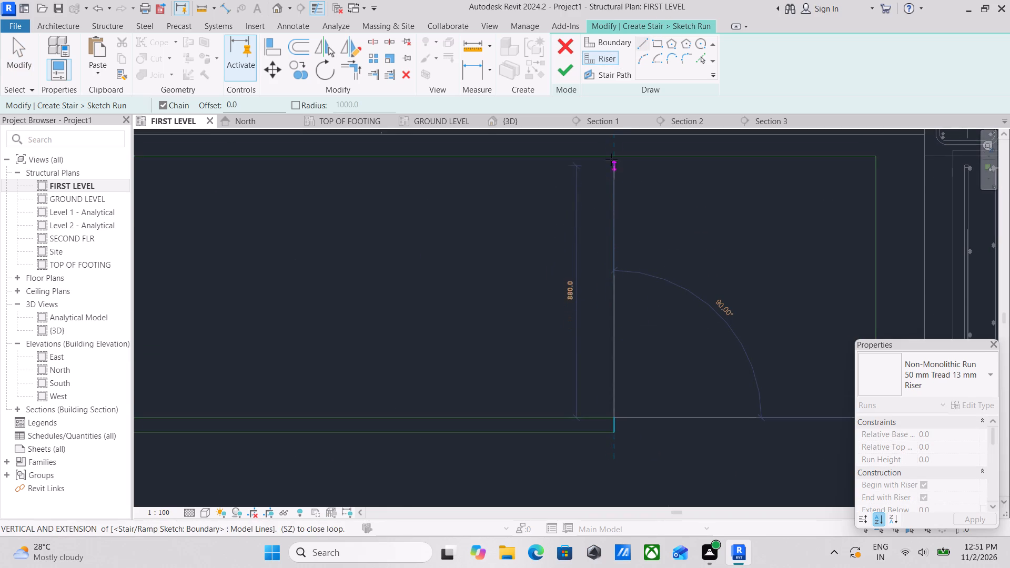
{"action": "left_click", "coordinate": [610, 154]}
{"action": "key", "text": "Escape"}
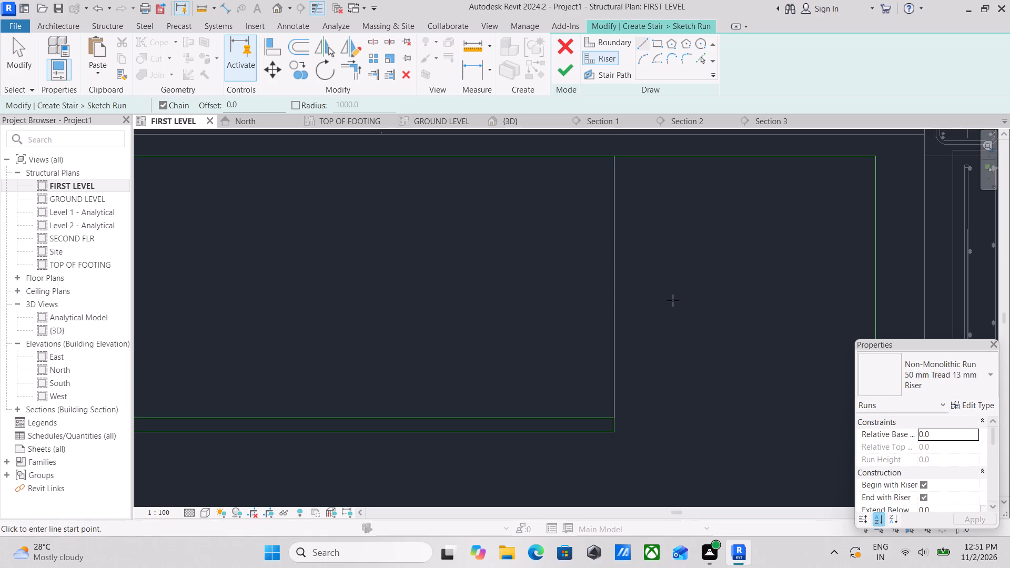
Add eight riser lines successively offset 1' away from the landing along the grid B side flight, using Pick Lines.
{"action": "scroll", "coordinate": [673, 300], "scroll_direction": "down", "scroll_amount": 2}
{"action": "left_click", "coordinate": [703, 56]}
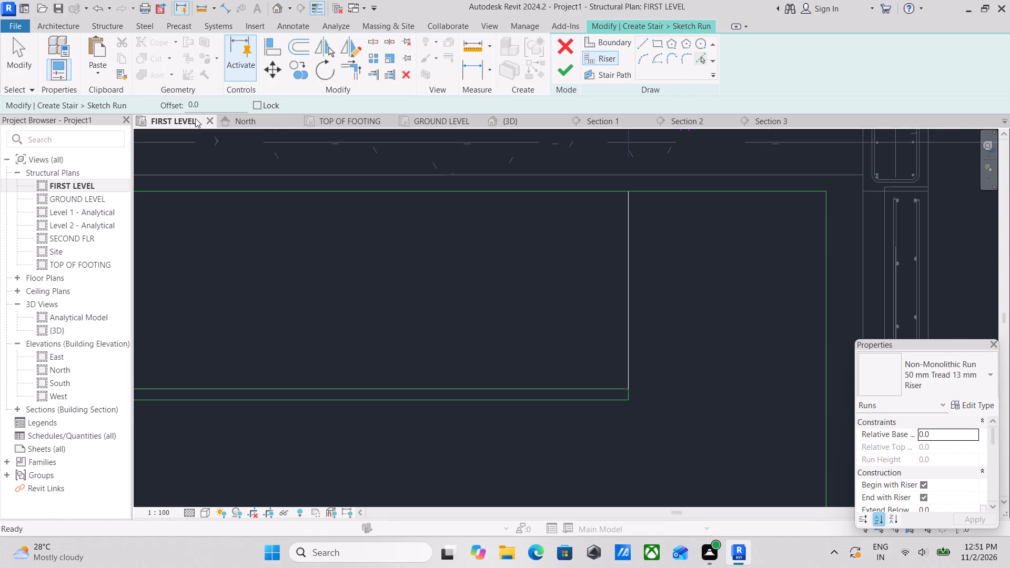
{"action": "left_click_drag", "start_coordinate": [219, 104], "coordinate": [123, 111]}
{"action": "type", "text": "1'"}
{"action": "key", "text": "Return"}
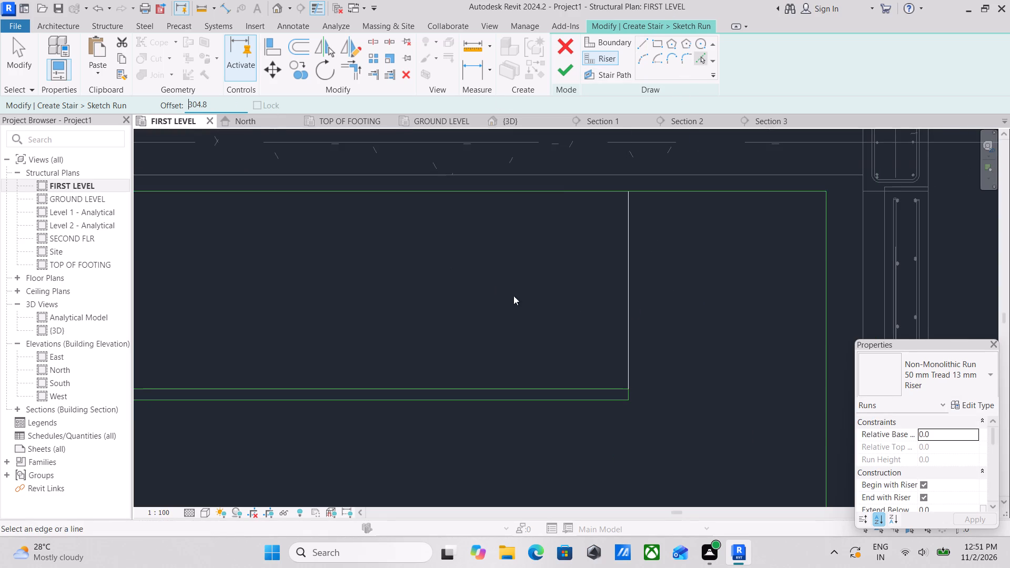
{"action": "left_click", "coordinate": [624, 293]}
{"action": "scroll", "coordinate": [564, 300], "scroll_direction": "down", "scroll_amount": 2}
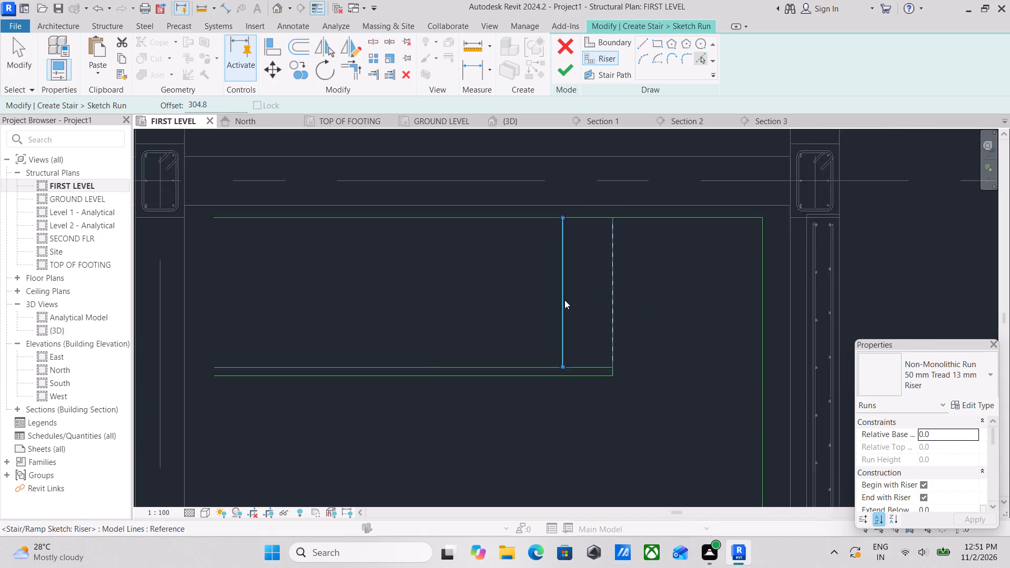
{"action": "scroll", "coordinate": [564, 300], "scroll_direction": "down", "scroll_amount": 4}
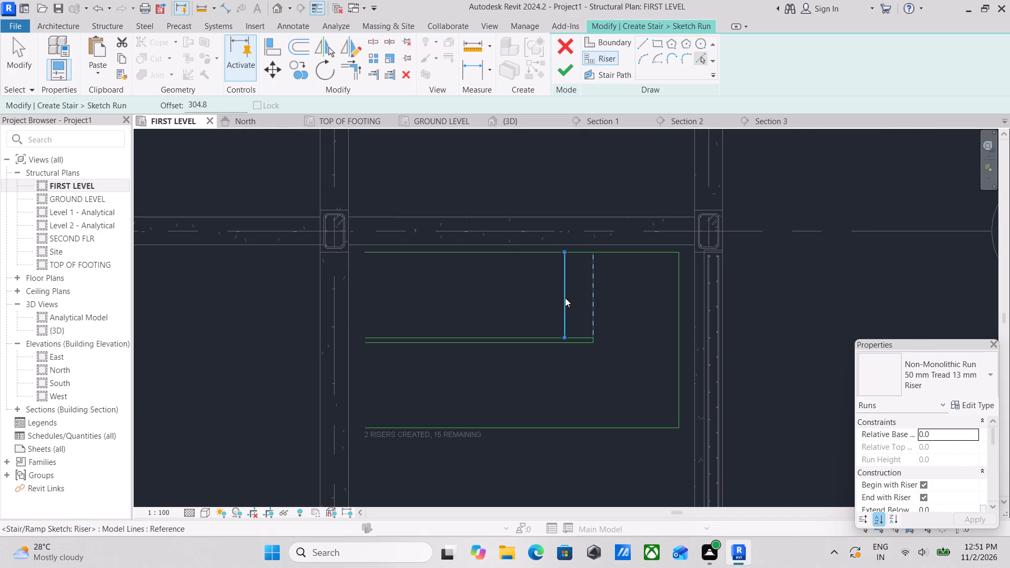
{"action": "left_click", "coordinate": [559, 300]}
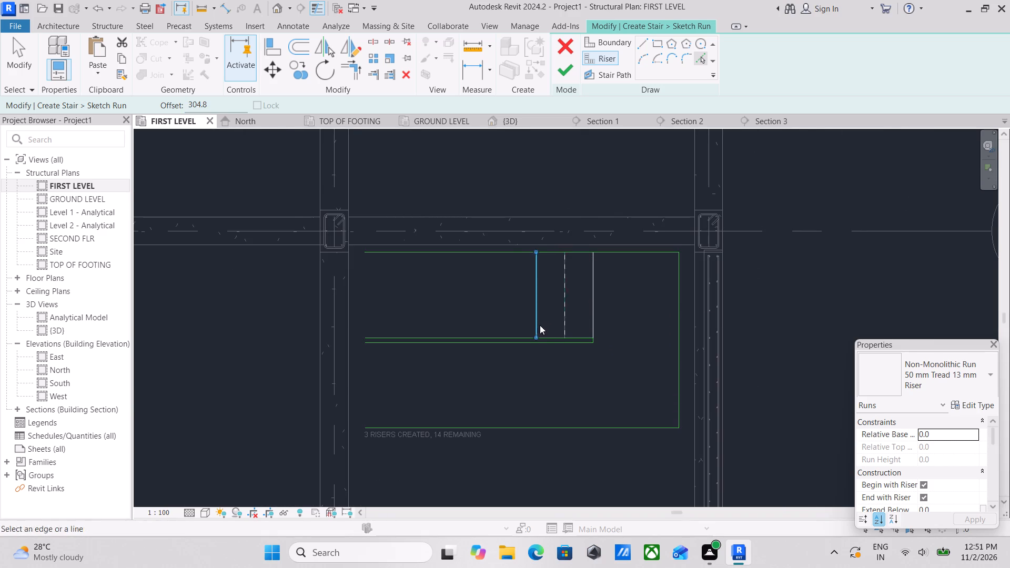
{"action": "scroll", "coordinate": [536, 323], "scroll_direction": "up", "scroll_amount": 1}
{"action": "left_click", "coordinate": [535, 319]}
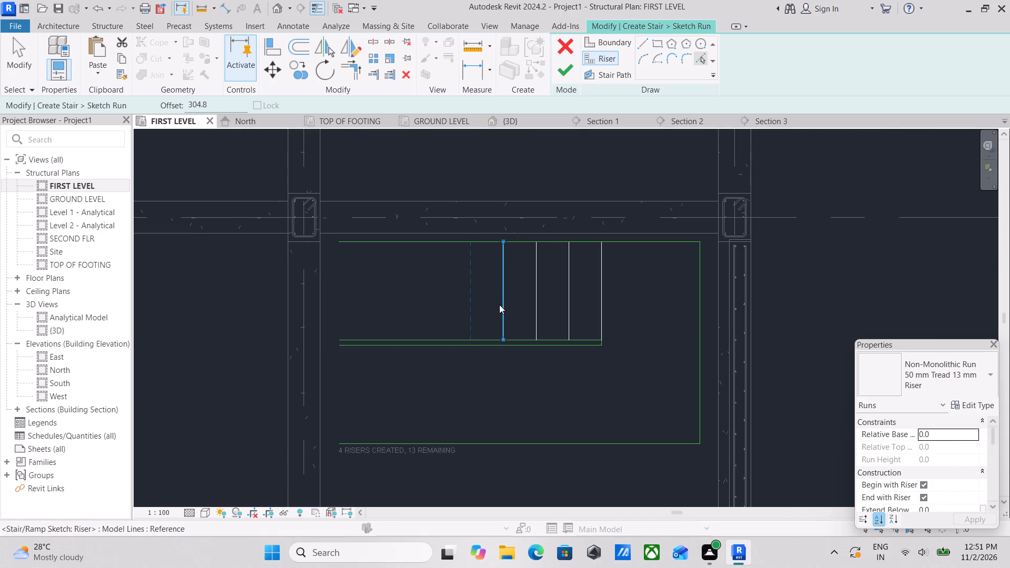
{"action": "left_click", "coordinate": [499, 305]}
{"action": "left_click", "coordinate": [468, 300]}
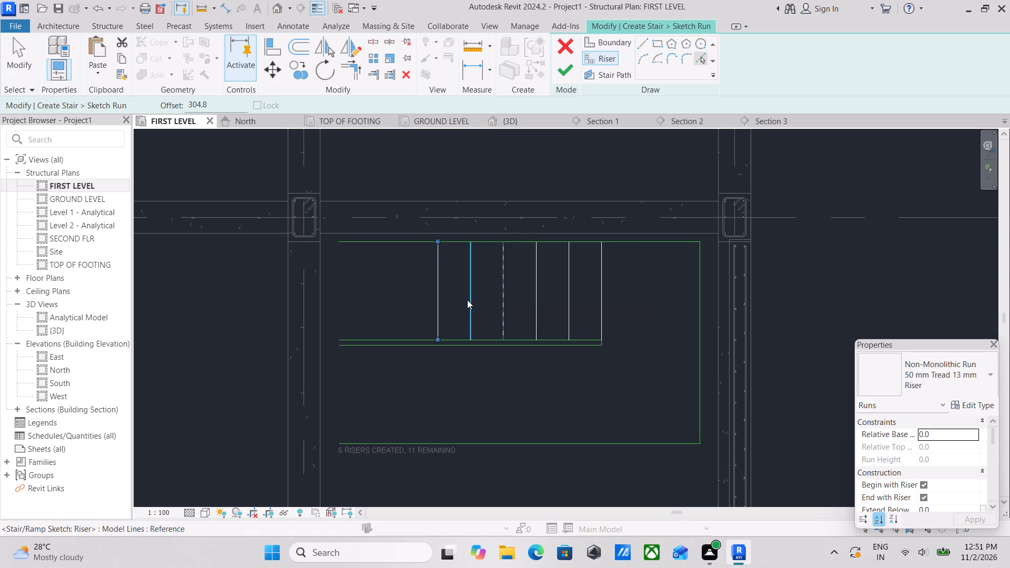
{"action": "left_click", "coordinate": [433, 293]}
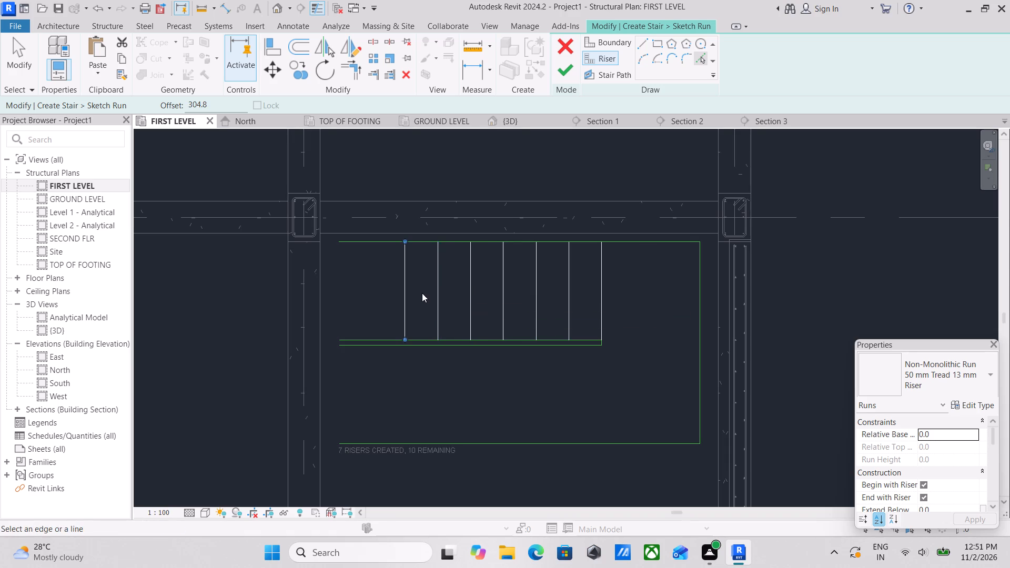
{"action": "left_click", "coordinate": [400, 291]}
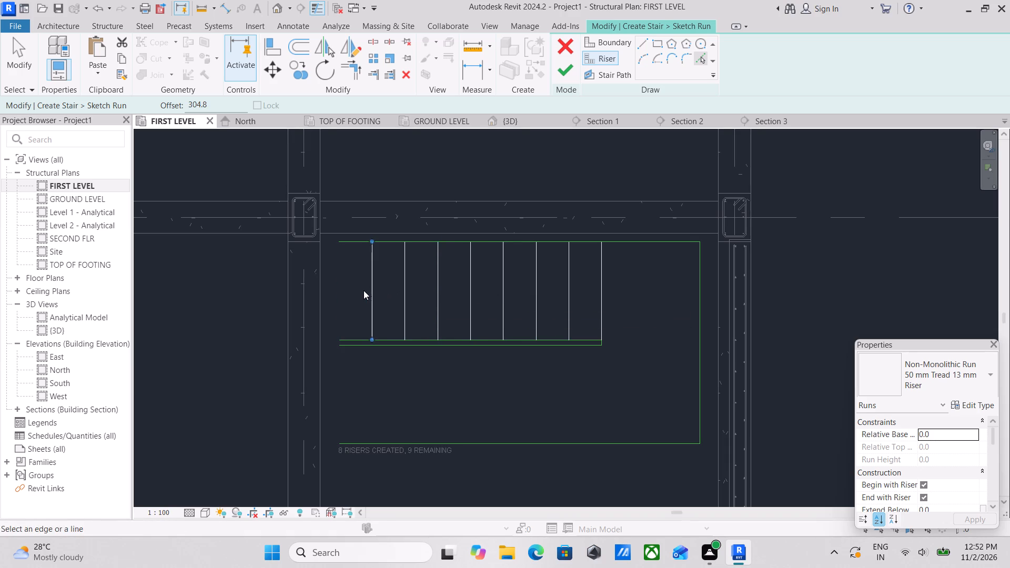
{"action": "left_click", "coordinate": [368, 295]}
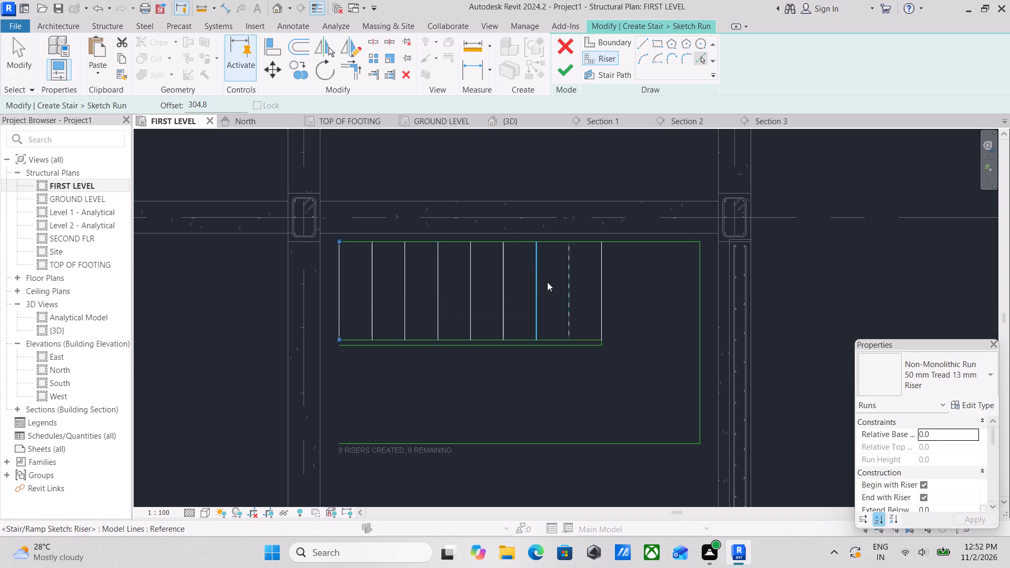
{"action": "middle_click_drag", "start_coordinate": [536, 273], "coordinate": [453, 182]}
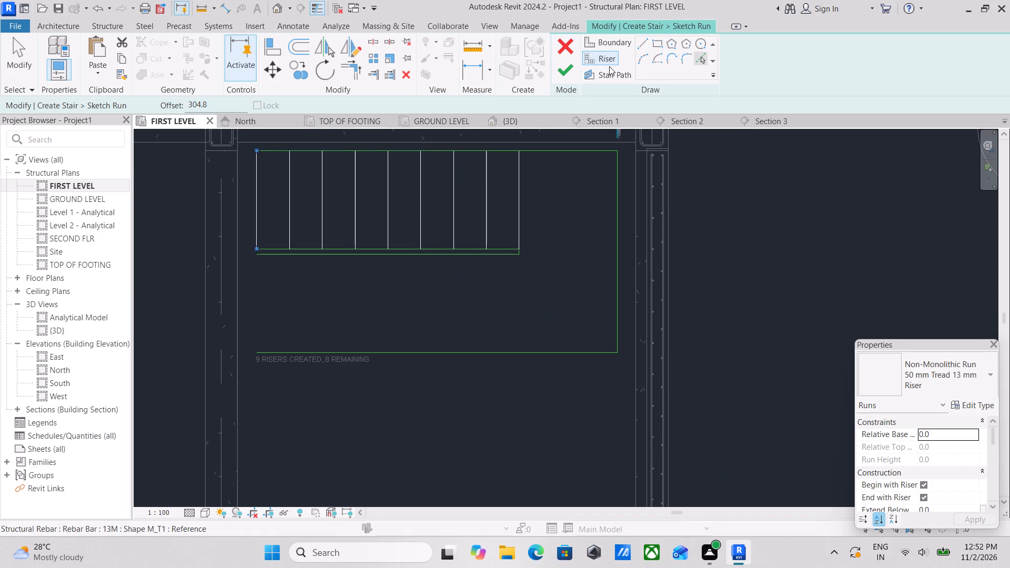
{"action": "key", "text": "Escape"}
{"action": "key", "text": "Escape"}
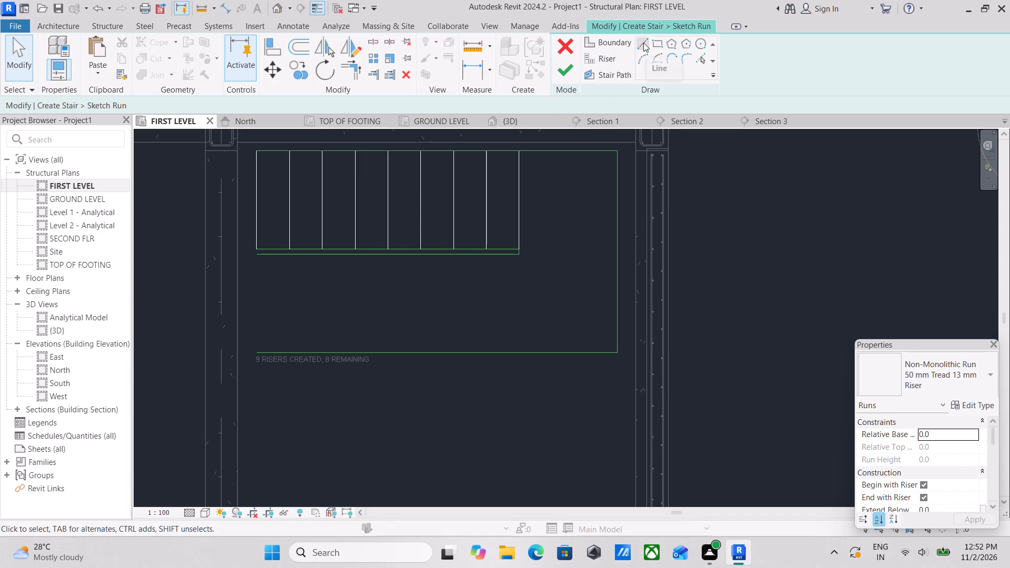
Draw a riser line across the grid C side flight at the landing edge, from the middle pair to the outer boundary.
{"action": "left_click", "coordinate": [609, 62]}
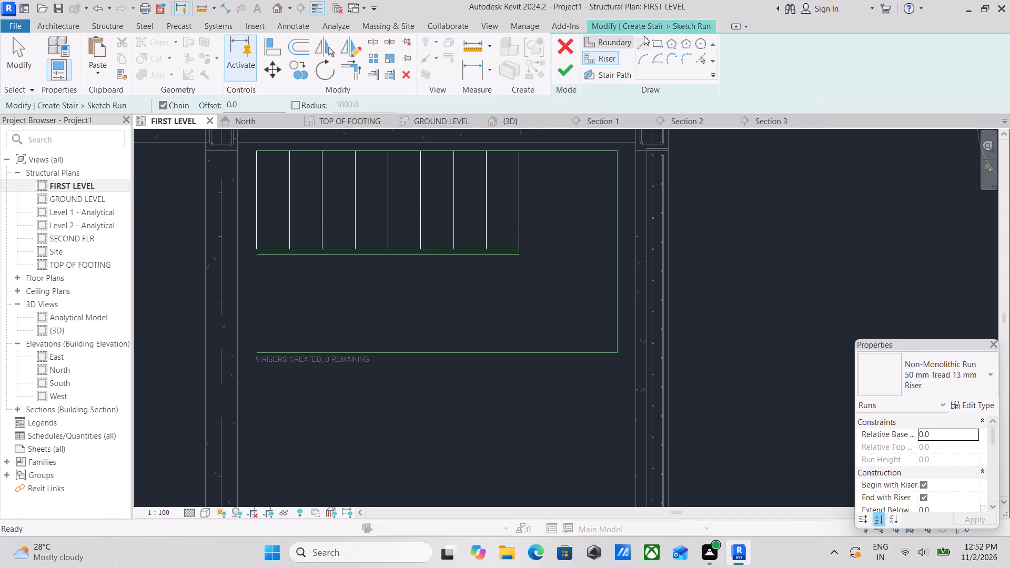
{"action": "scroll", "coordinate": [497, 251], "scroll_direction": "up", "scroll_amount": 4}
{"action": "left_click", "coordinate": [531, 257]}
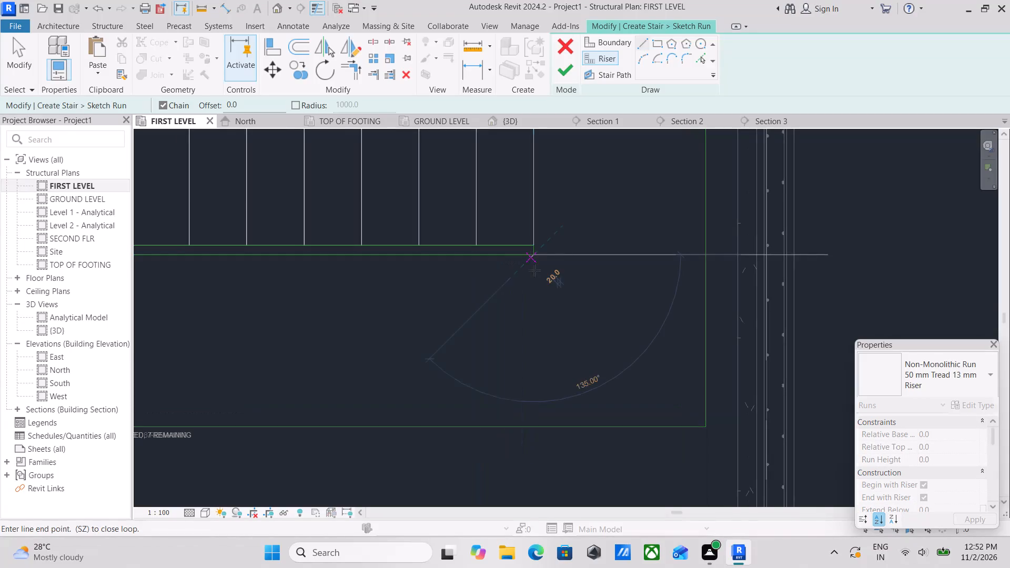
{"action": "left_click", "coordinate": [532, 429]}
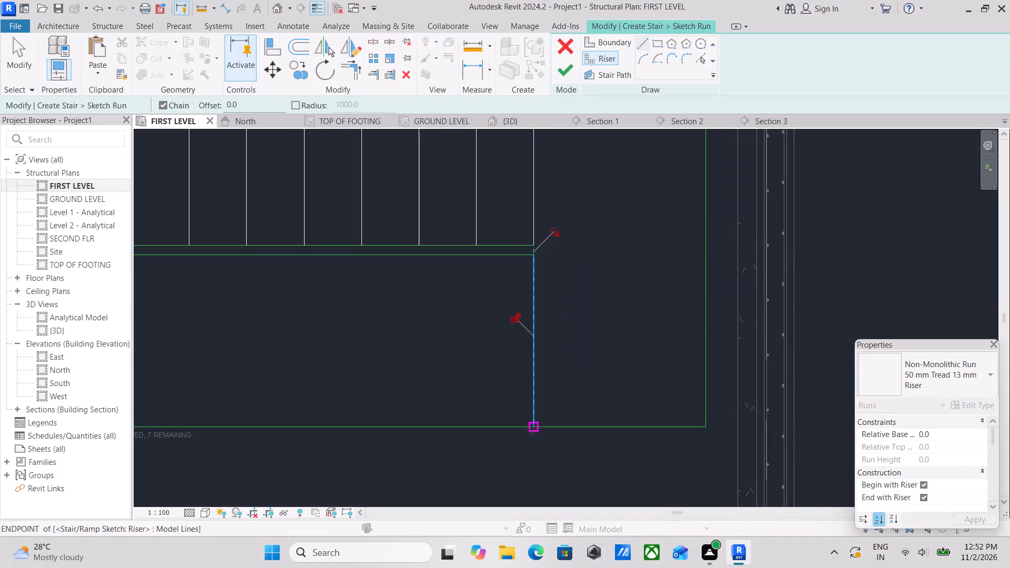
Add seven riser lines successively offset 1' away from the landing along the grid C side flight, using Pick Lines.
{"action": "key", "text": "Escape"}
{"action": "left_click", "coordinate": [701, 63]}
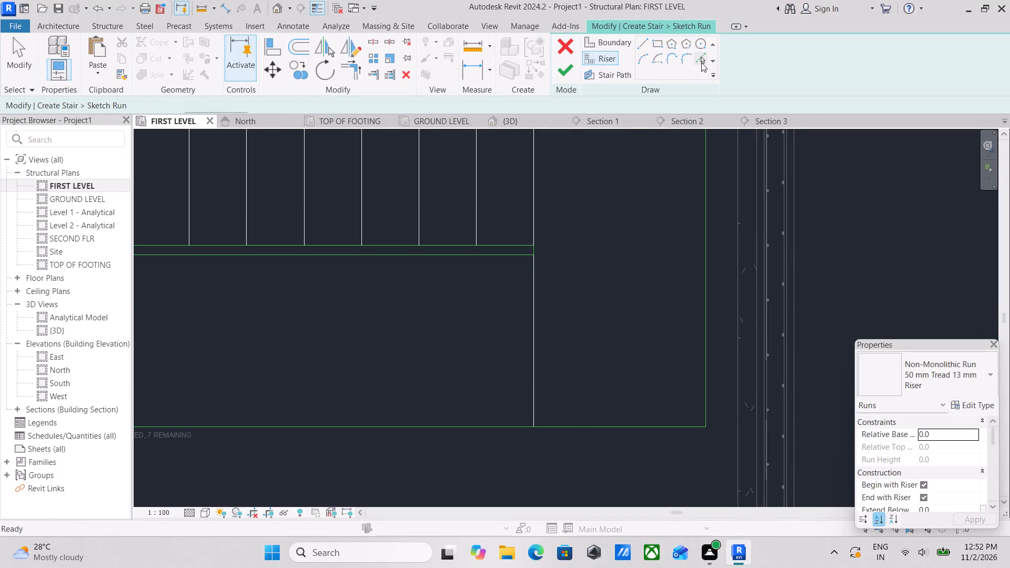
{"action": "left_click_drag", "start_coordinate": [207, 106], "coordinate": [172, 108]}
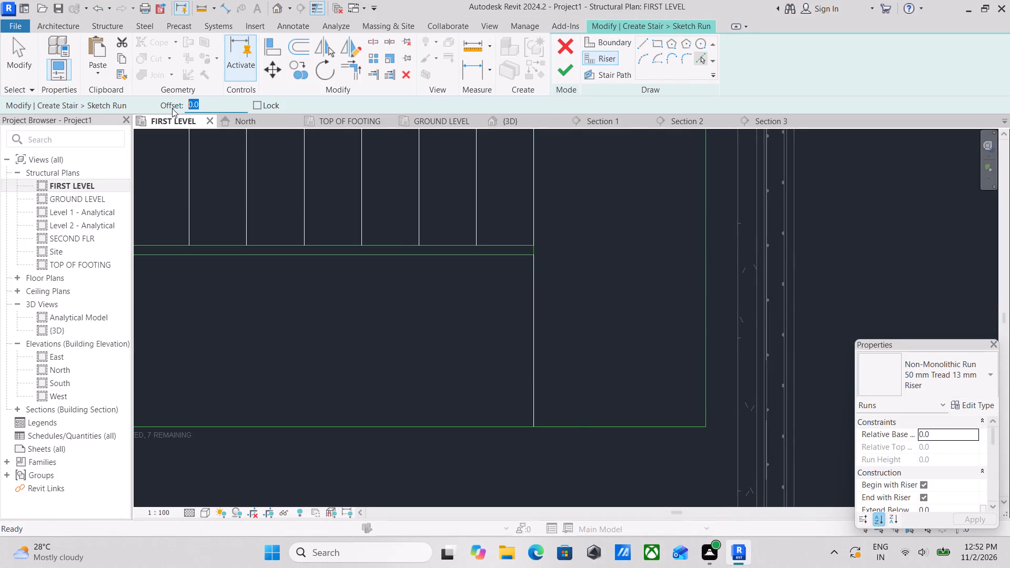
{"action": "type", "text": "1'"}
{"action": "key", "text": "Return"}
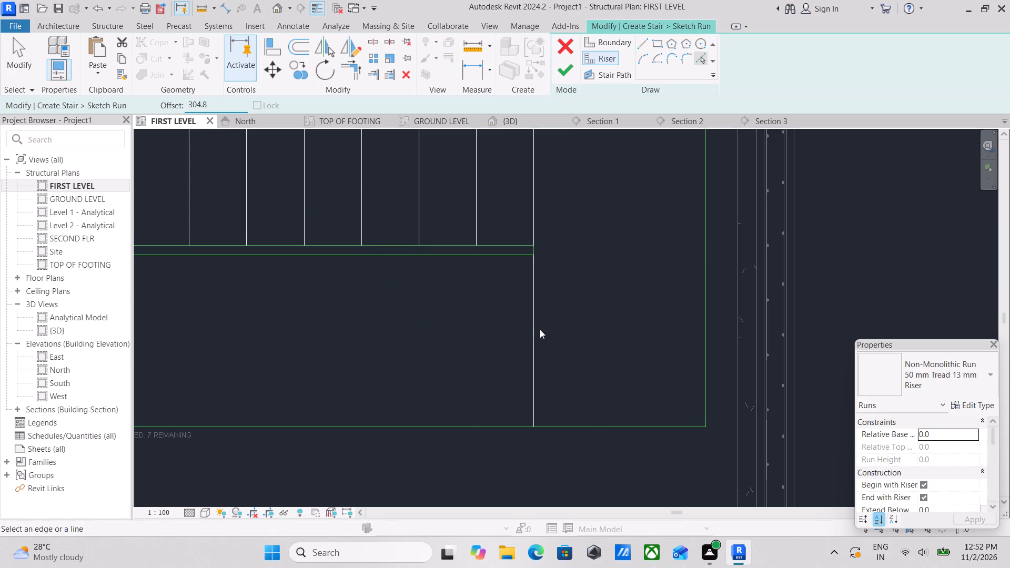
{"action": "scroll", "coordinate": [524, 328], "scroll_direction": "down", "scroll_amount": 4}
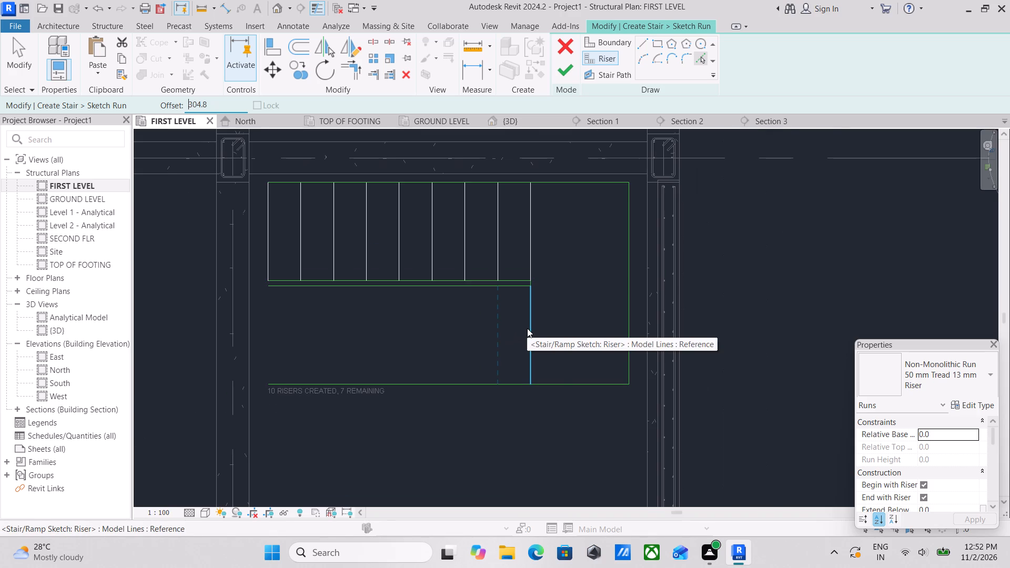
{"action": "left_click", "coordinate": [527, 328]}
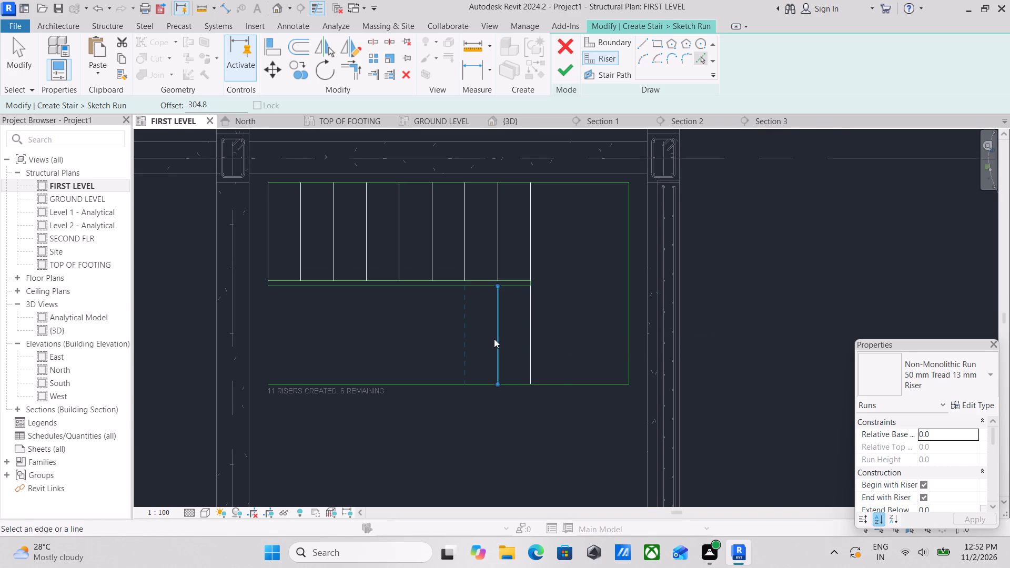
{"action": "left_click", "coordinate": [494, 339]}
{"action": "left_click", "coordinate": [459, 333]}
{"action": "scroll", "coordinate": [458, 334], "scroll_direction": "up", "scroll_amount": 3}
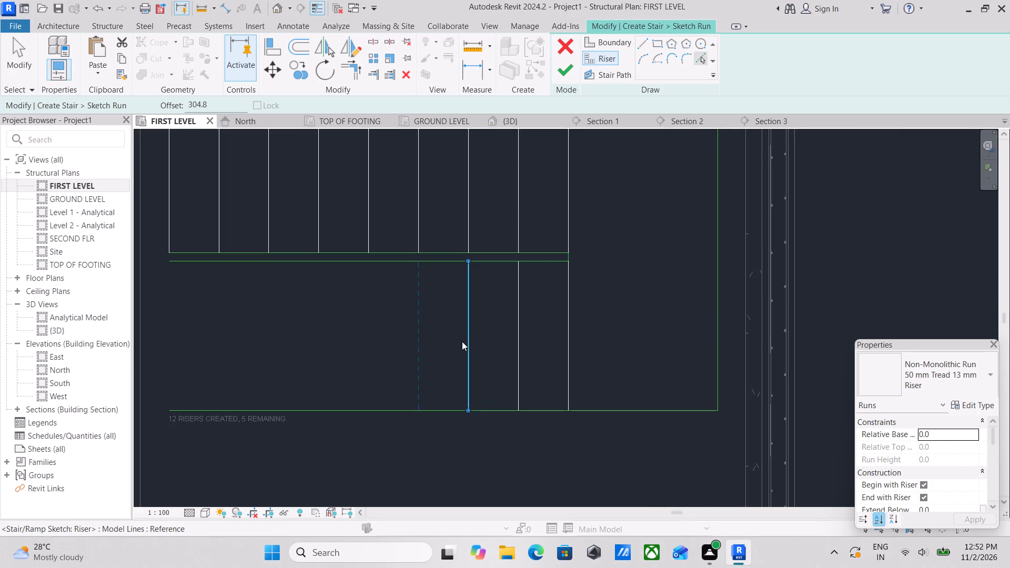
{"action": "scroll", "coordinate": [519, 357], "scroll_direction": "down", "scroll_amount": 1}
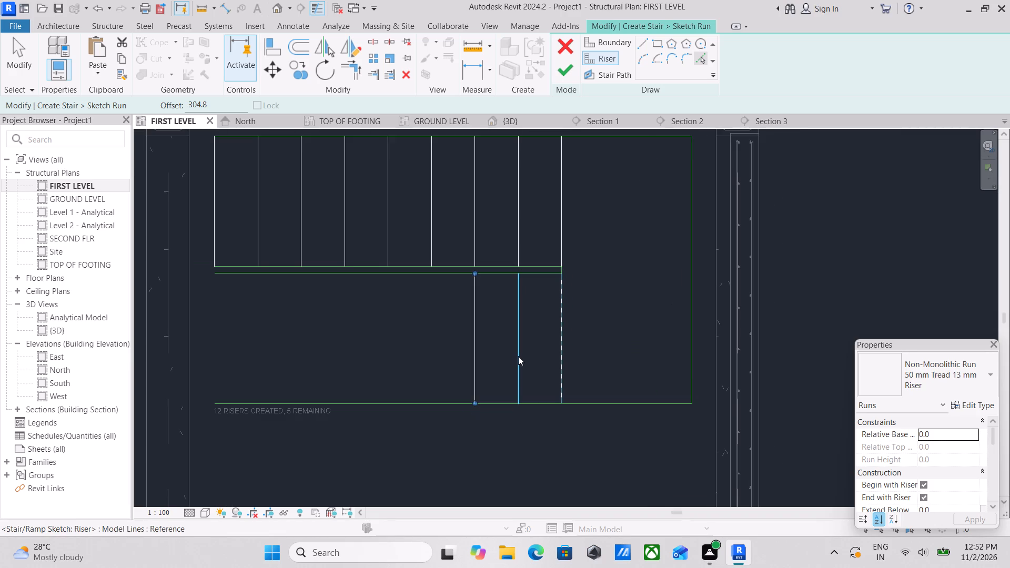
{"action": "key", "text": "ctrl+z"}
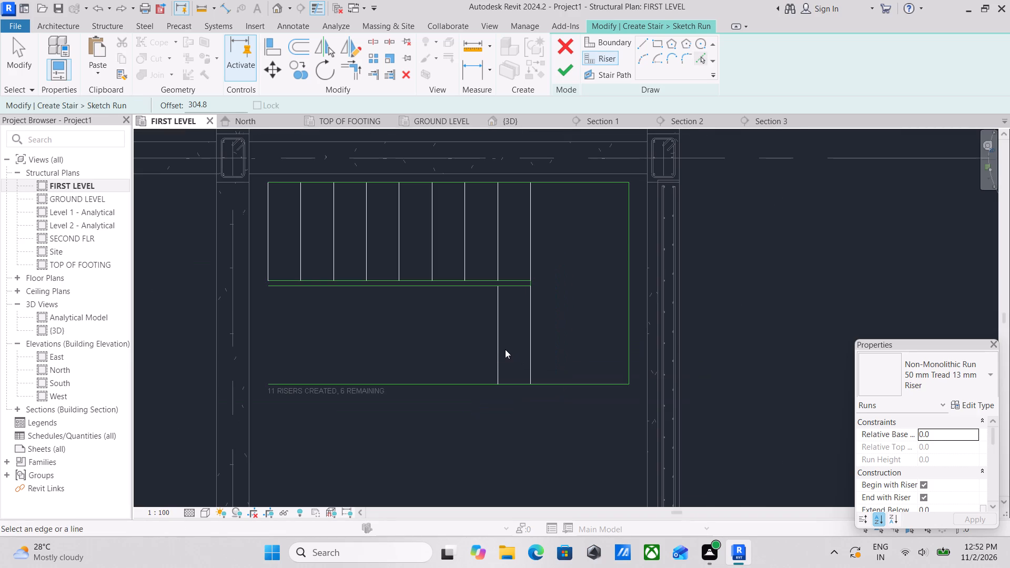
{"action": "left_click", "coordinate": [496, 352]}
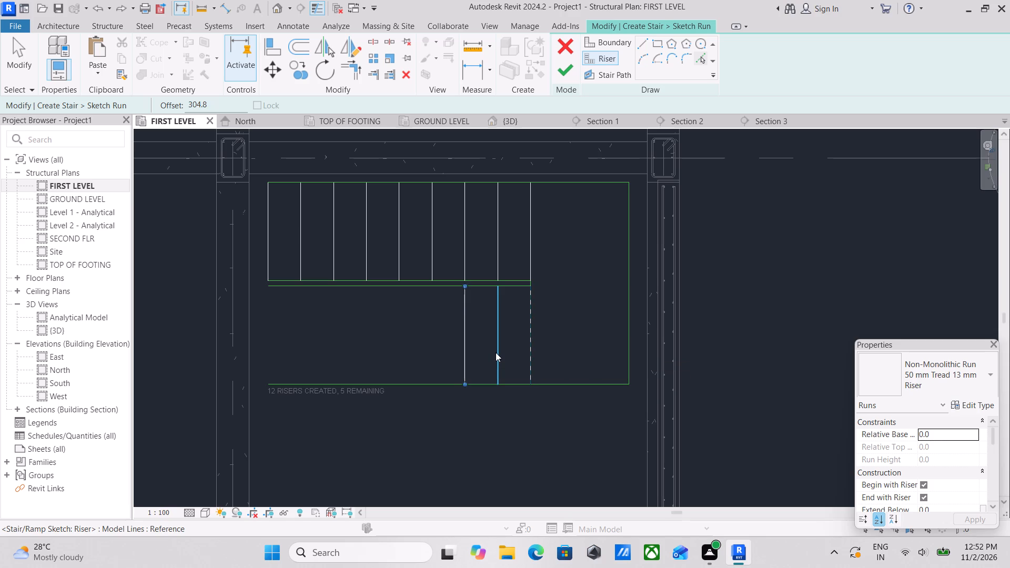
{"action": "left_click", "coordinate": [459, 344]}
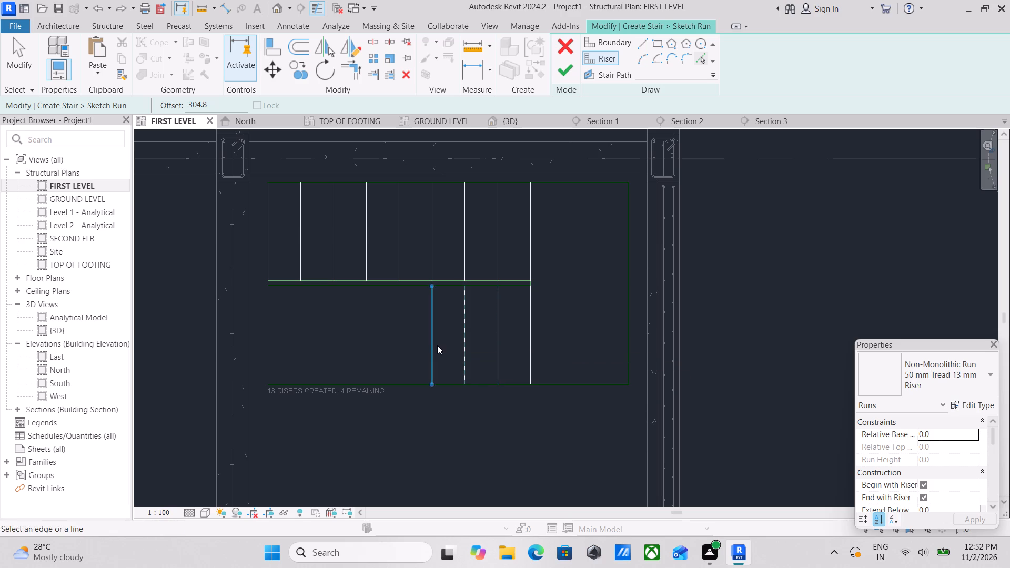
{"action": "left_click", "coordinate": [430, 344]}
{"action": "scroll", "coordinate": [429, 344], "scroll_direction": "up", "scroll_amount": 2}
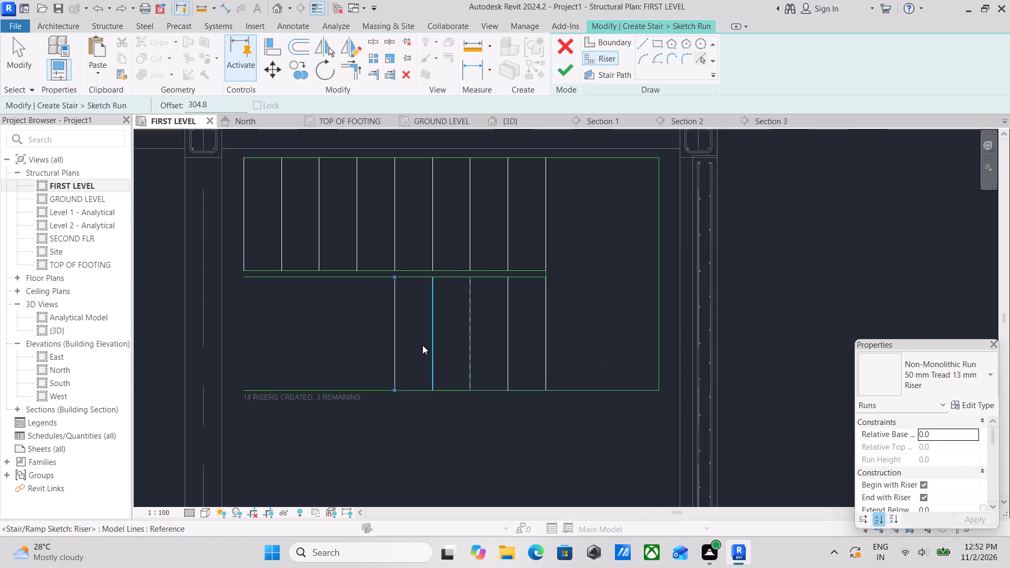
{"action": "left_click", "coordinate": [389, 341]}
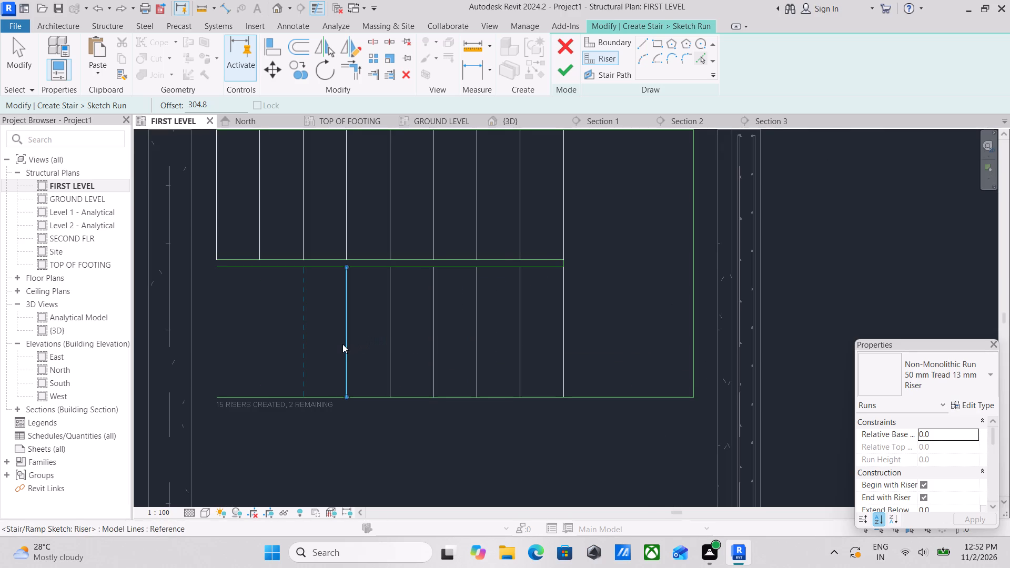
{"action": "left_click", "coordinate": [342, 344]}
{"action": "left_click", "coordinate": [299, 338]}
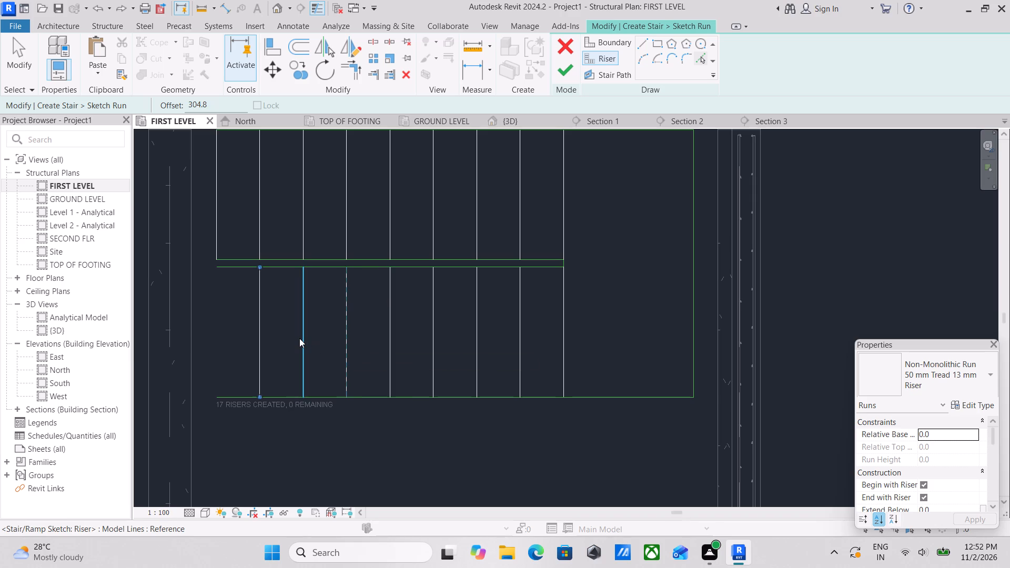
{"action": "key", "text": "Escape"}
{"action": "key", "text": "Escape"}
Shorten the grid C side outer boundary line so its open end meets that flight's last riser.
{"action": "scroll", "coordinate": [212, 393], "scroll_direction": "up", "scroll_amount": 3}
{"action": "key", "text": "Escape"}
{"action": "scroll", "coordinate": [241, 375], "scroll_direction": "down", "scroll_amount": 3}
{"action": "key", "text": "Escape"}
{"action": "middle_click_drag", "start_coordinate": [241, 375], "coordinate": [248, 372]}
{"action": "key", "text": "Escape"}
{"action": "scroll", "coordinate": [244, 380], "scroll_direction": "up", "scroll_amount": 8}
{"action": "key", "text": "Escape"}
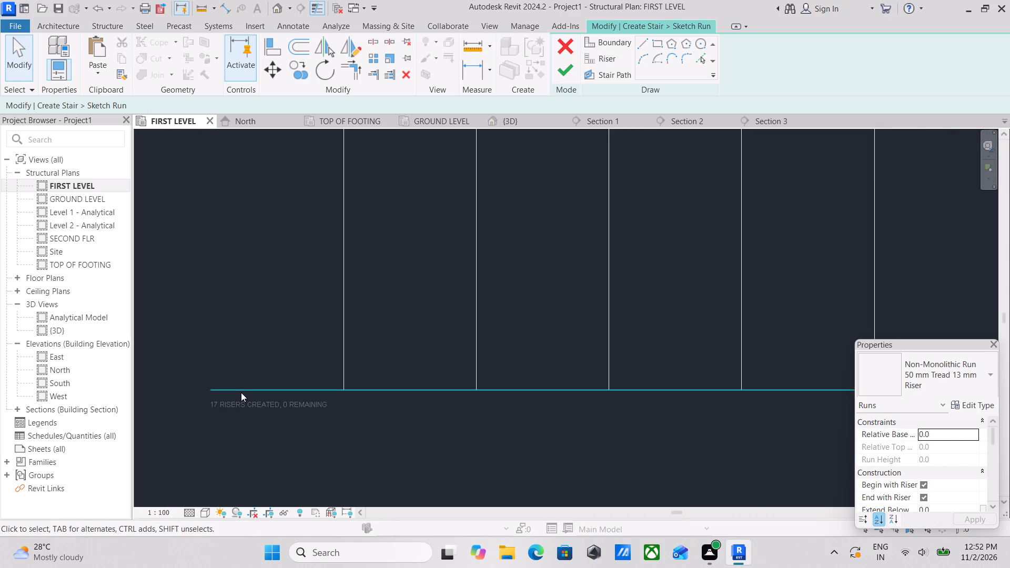
{"action": "left_click", "coordinate": [241, 392]}
{"action": "scroll", "coordinate": [241, 392], "scroll_direction": "down", "scroll_amount": 4}
{"action": "scroll", "coordinate": [226, 398], "scroll_direction": "up", "scroll_amount": 2}
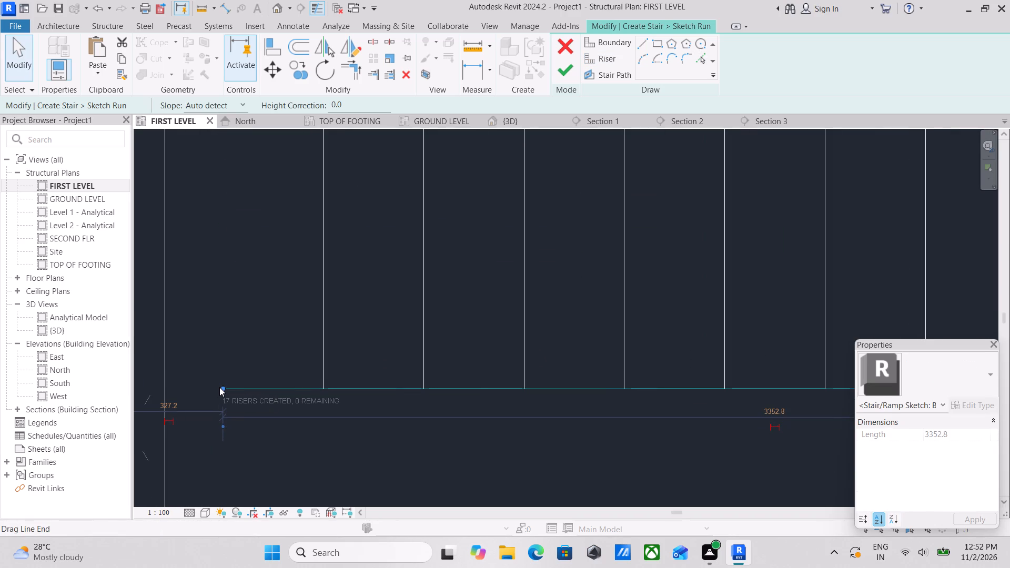
{"action": "left_click_drag", "start_coordinate": [219, 387], "coordinate": [321, 388]}
{"action": "scroll", "coordinate": [323, 384], "scroll_direction": "down", "scroll_amount": 4}
{"action": "key", "text": "Escape"}
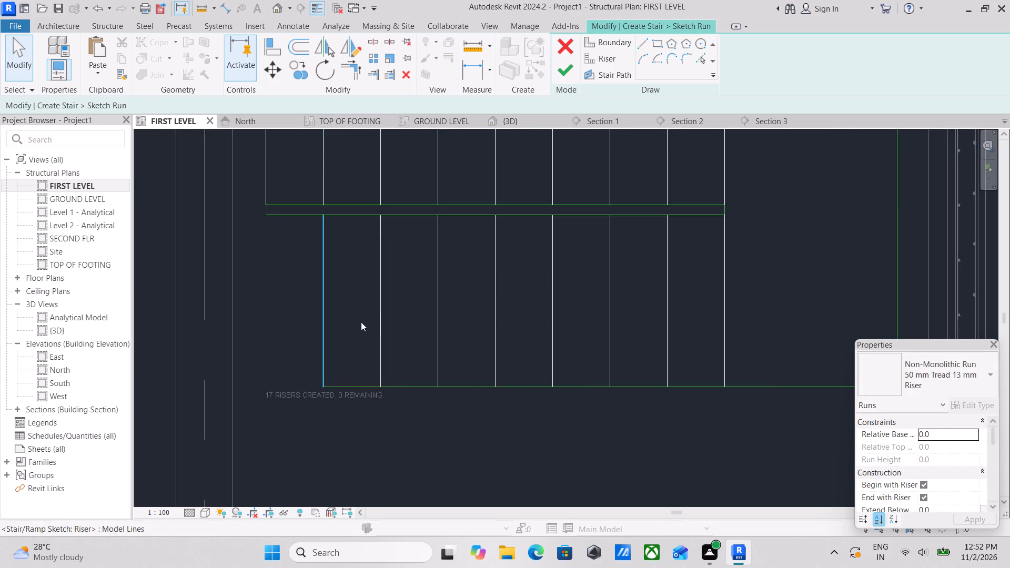
Shorten the grid C side flight's inner boundary line so its open end meets the same last riser.
{"action": "scroll", "coordinate": [365, 314], "scroll_direction": "down", "scroll_amount": 4}
{"action": "middle_click_drag", "start_coordinate": [365, 314], "coordinate": [392, 348]}
{"action": "scroll", "coordinate": [317, 281], "scroll_direction": "up", "scroll_amount": 7}
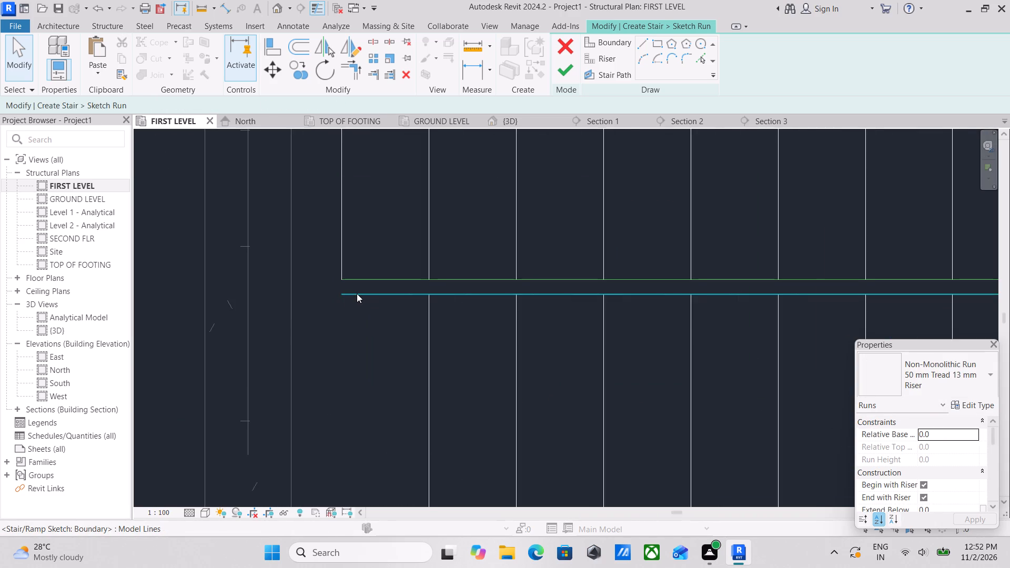
{"action": "left_click", "coordinate": [357, 293]}
{"action": "scroll", "coordinate": [352, 298], "scroll_direction": "up", "scroll_amount": 4}
{"action": "left_click_drag", "start_coordinate": [335, 292], "coordinate": [493, 295]}
{"action": "key", "text": "Escape"}
Draw the stair path from the grid B side end riser 2900 mm into the landing, 1000 mm across, and back to the grid C side end riser.
{"action": "scroll", "coordinate": [507, 296], "scroll_direction": "down", "scroll_amount": 9}
{"action": "scroll", "coordinate": [670, 338], "scroll_direction": "down", "scroll_amount": 4}
{"action": "middle_click_drag", "start_coordinate": [669, 340], "coordinate": [567, 359]}
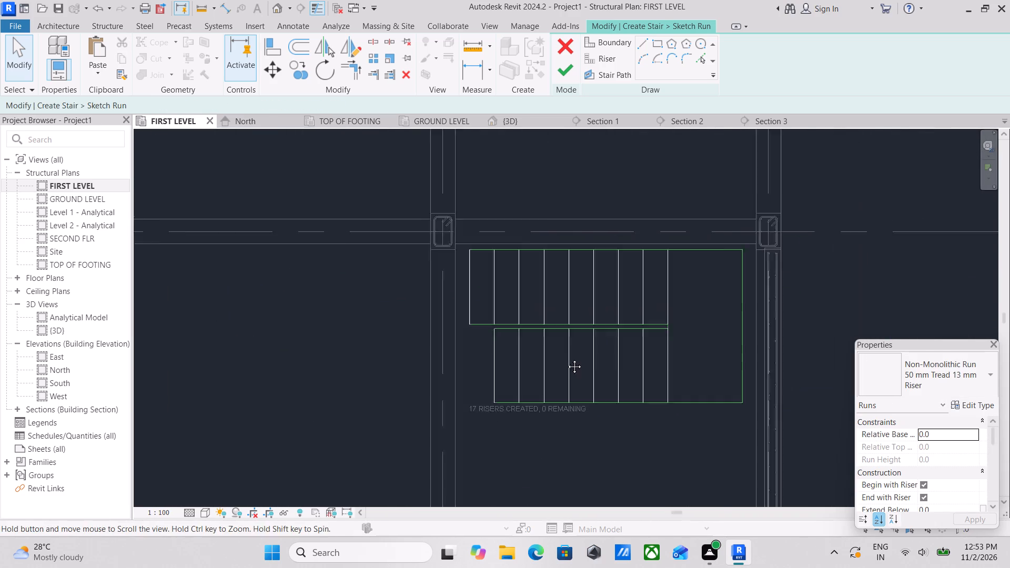
{"action": "middle_click_drag", "start_coordinate": [567, 359], "coordinate": [550, 360]}
{"action": "scroll", "coordinate": [617, 346], "scroll_direction": "up", "scroll_amount": 3}
{"action": "scroll", "coordinate": [687, 305], "scroll_direction": "up", "scroll_amount": 3}
{"action": "scroll", "coordinate": [684, 263], "scroll_direction": "down", "scroll_amount": 3}
{"action": "middle_click_drag", "start_coordinate": [671, 242], "coordinate": [673, 270]}
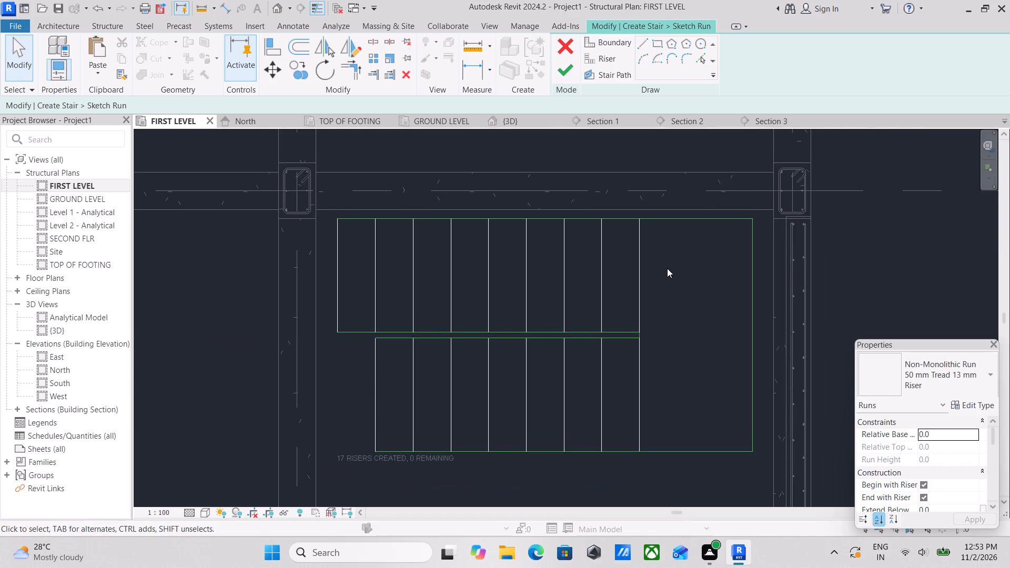
{"action": "scroll", "coordinate": [647, 258], "scroll_direction": "down", "scroll_amount": 4}
{"action": "middle_click_drag", "start_coordinate": [647, 258], "coordinate": [649, 290]}
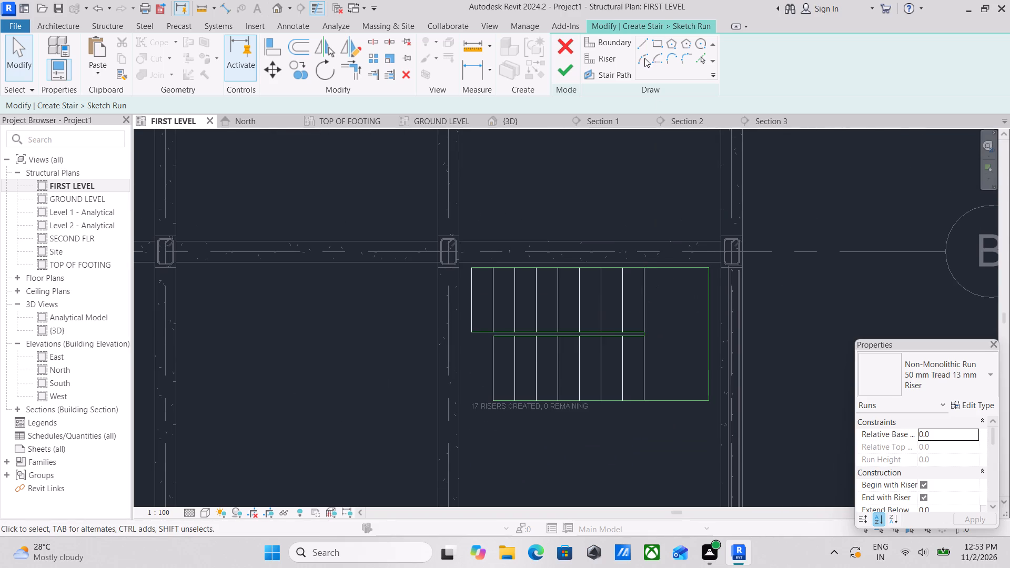
{"action": "left_click", "coordinate": [622, 76]}
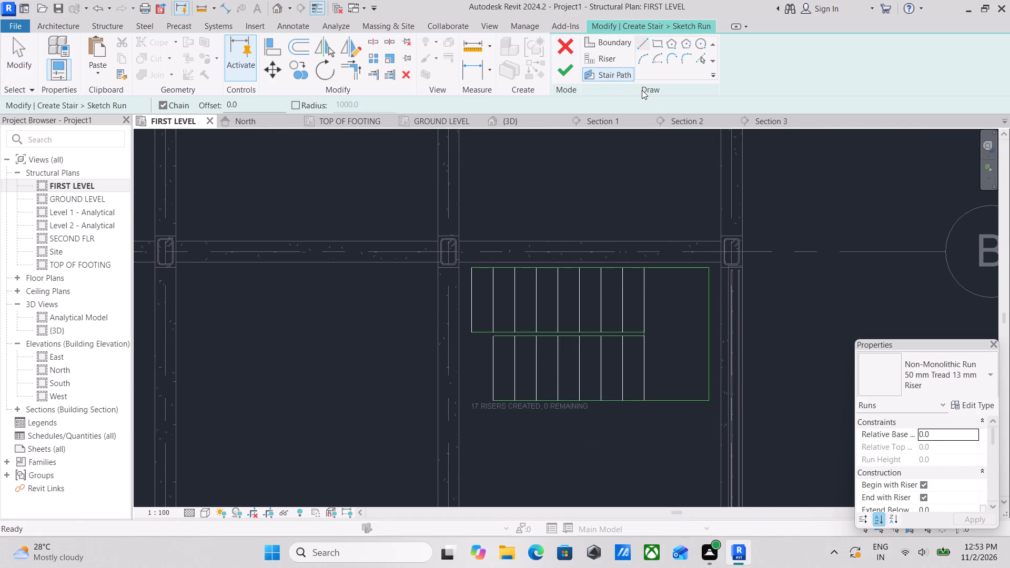
{"action": "scroll", "coordinate": [488, 298], "scroll_direction": "up", "scroll_amount": 3}
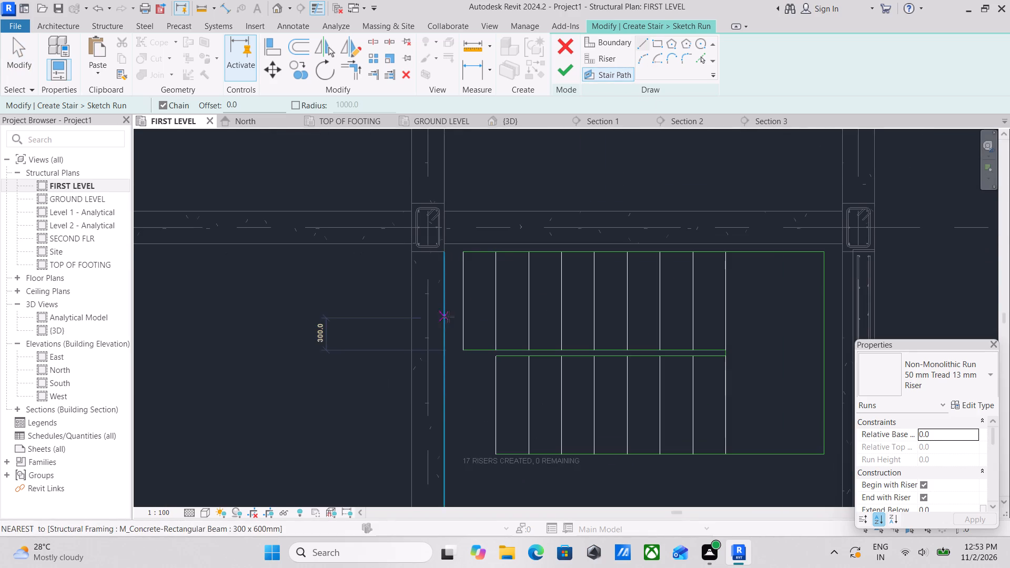
{"action": "left_click", "coordinate": [462, 304]}
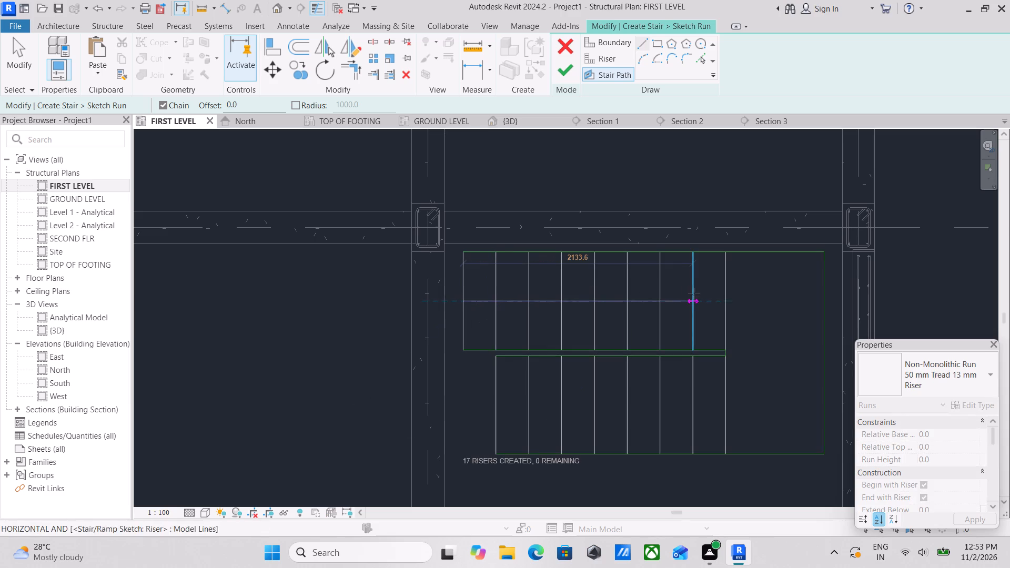
{"action": "left_click", "coordinate": [780, 300]}
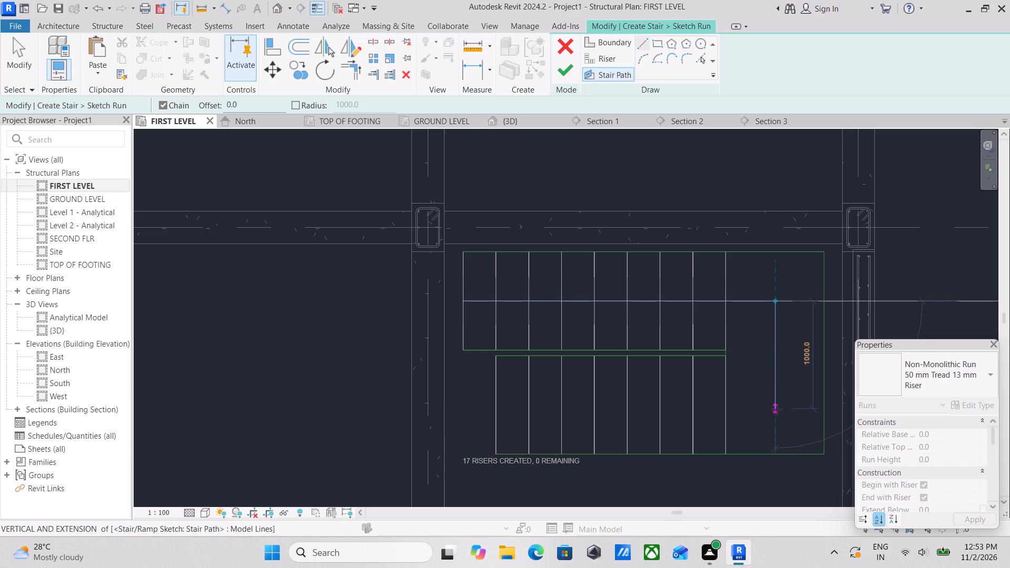
{"action": "left_click", "coordinate": [776, 410]}
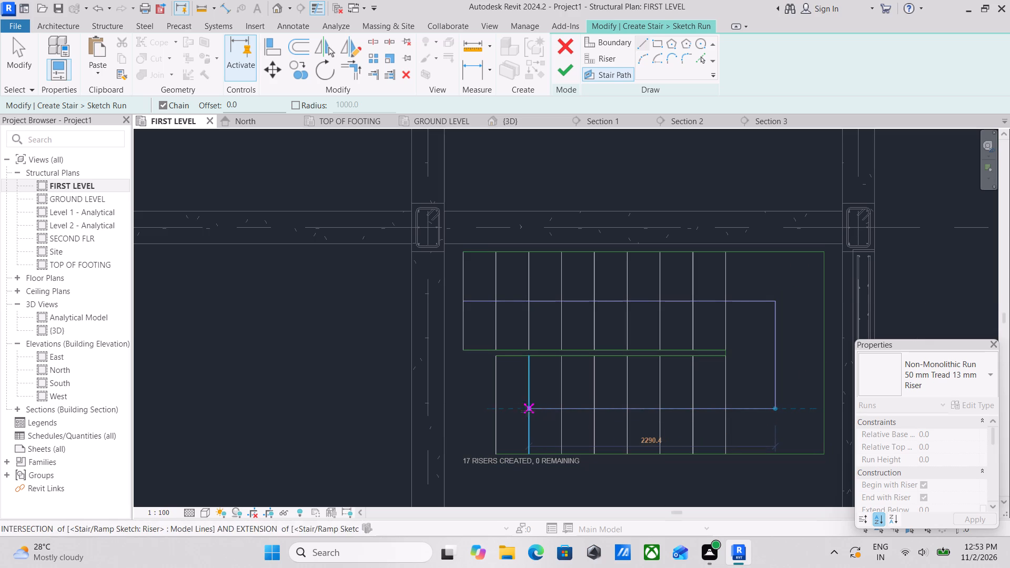
{"action": "left_click", "coordinate": [495, 408]}
{"action": "key", "text": "Escape"}
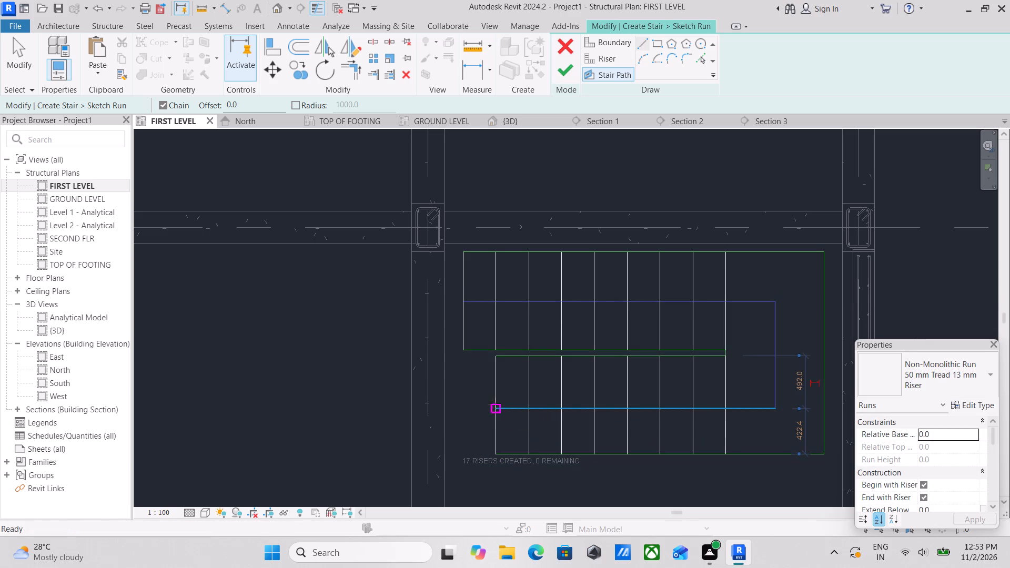
{"action": "key", "text": "Escape"}
Finish the run sketch and complete the stair.
{"action": "scroll", "coordinate": [574, 82], "scroll_direction": "down", "scroll_amount": 1}
{"action": "left_click", "coordinate": [568, 66]}
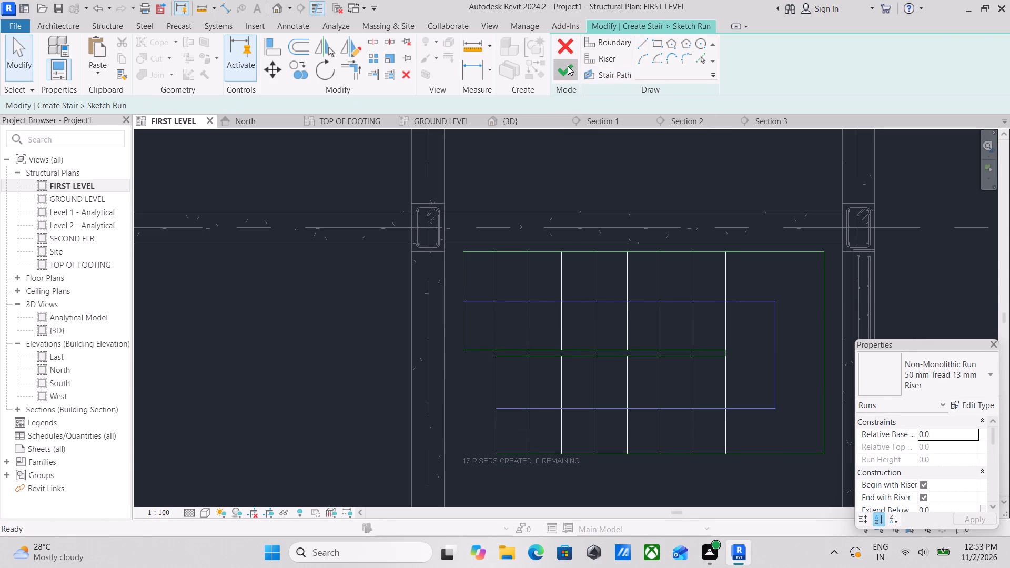
{"action": "scroll", "coordinate": [622, 138], "scroll_direction": "down", "scroll_amount": 3}
{"action": "scroll", "coordinate": [678, 220], "scroll_direction": "down", "scroll_amount": 2}
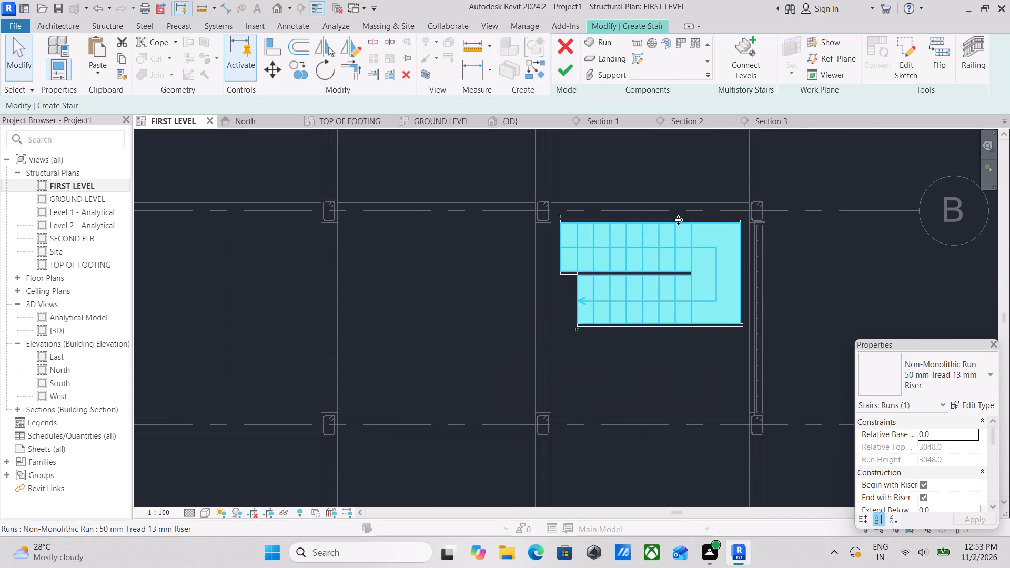
{"action": "left_click", "coordinate": [560, 71]}
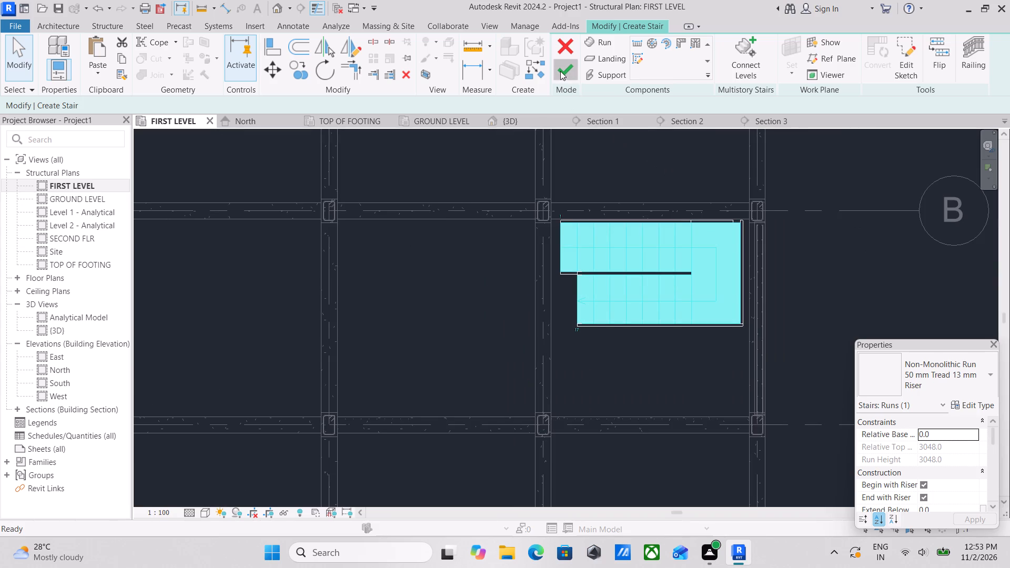
{"action": "scroll", "coordinate": [608, 215], "scroll_direction": "down", "scroll_amount": 3}
{"action": "scroll", "coordinate": [652, 244], "scroll_direction": "down", "scroll_amount": 2}
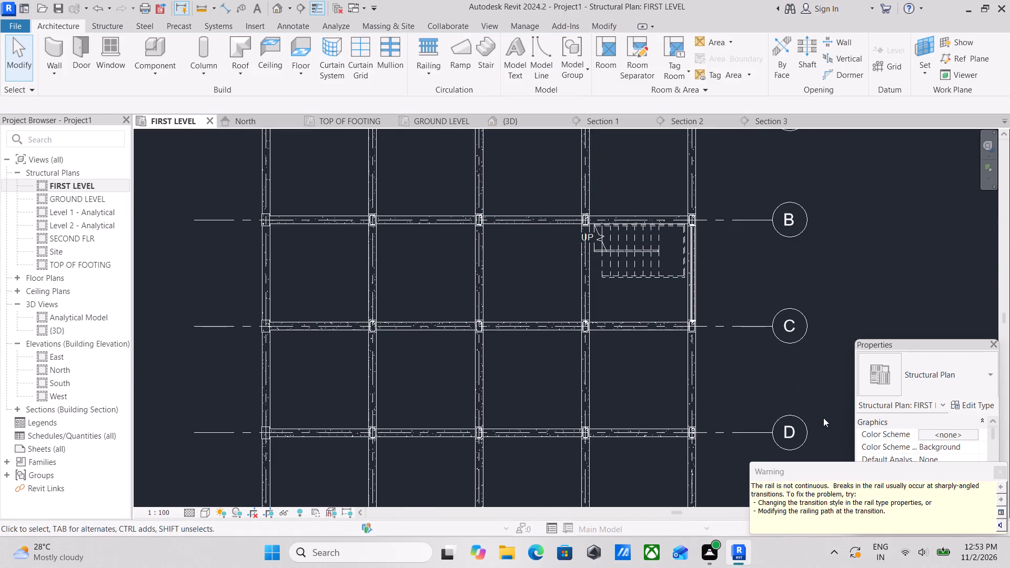
Make all model categories visible in the FIRST LEVEL plan's visibility overrides and apply the change.
{"action": "type", "text": "VV"}
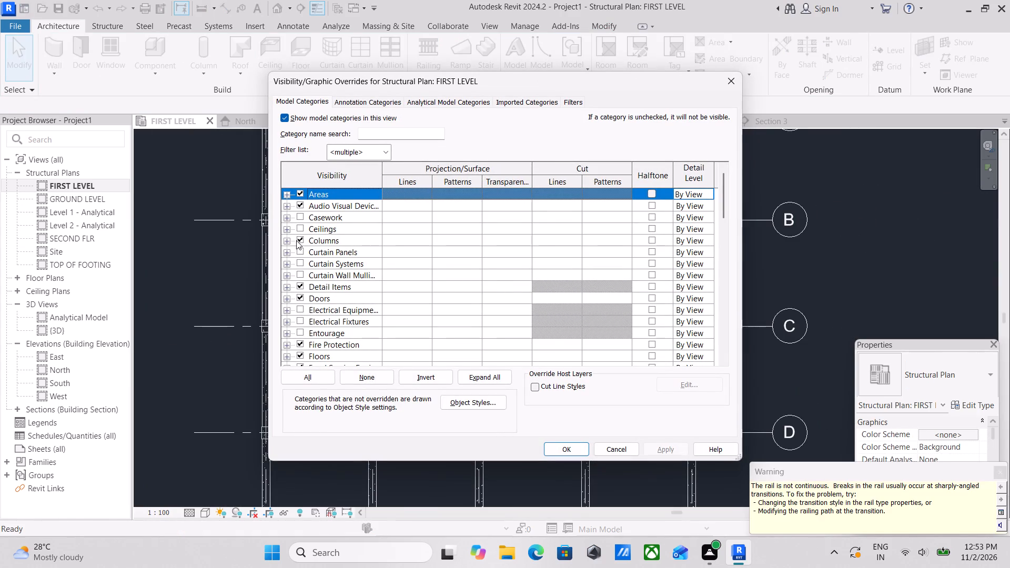
{"action": "left_click", "coordinate": [300, 228]}
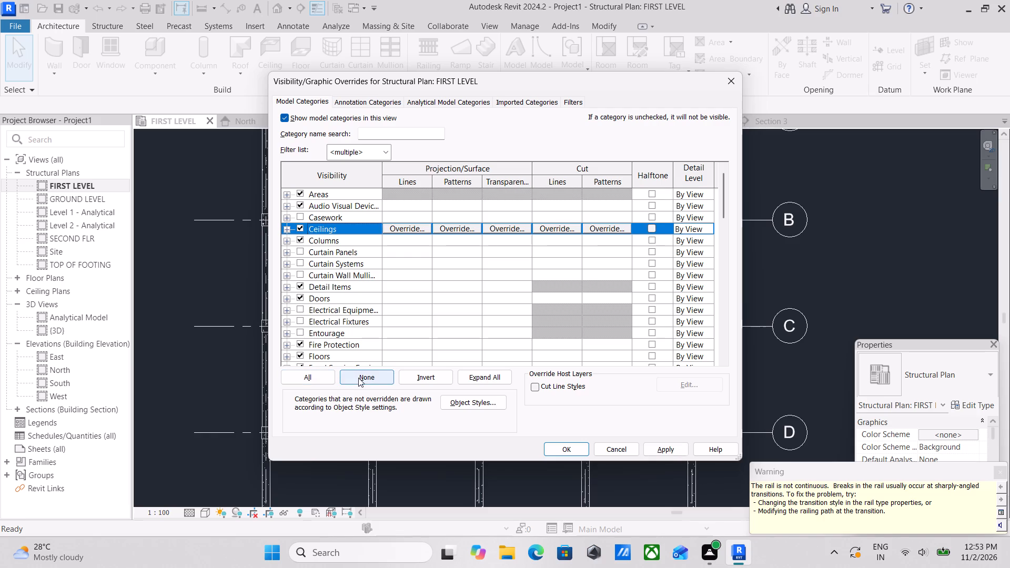
{"action": "left_click", "coordinate": [315, 374]}
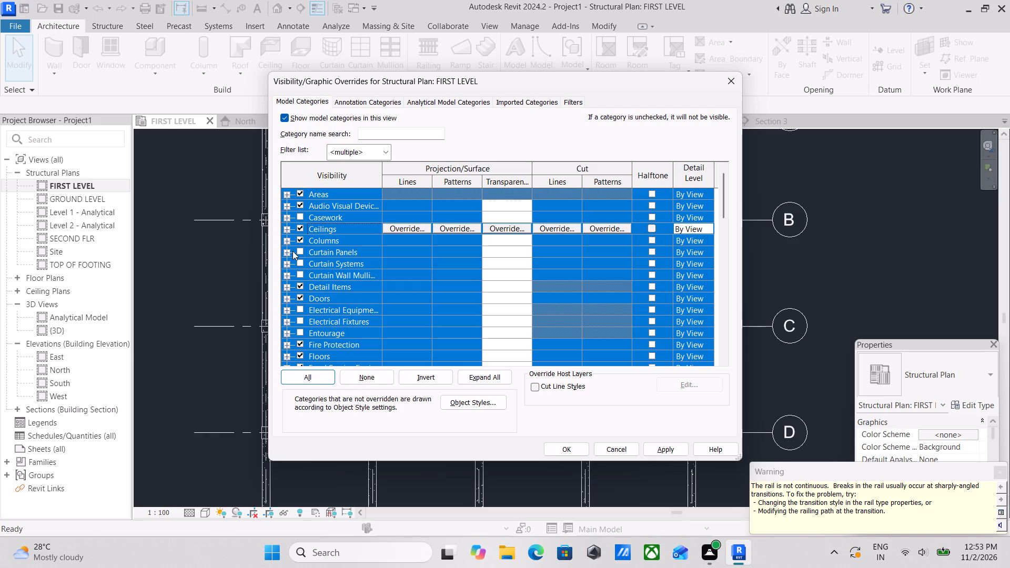
{"action": "left_click", "coordinate": [297, 251]}
{"action": "left_click", "coordinate": [674, 445]}
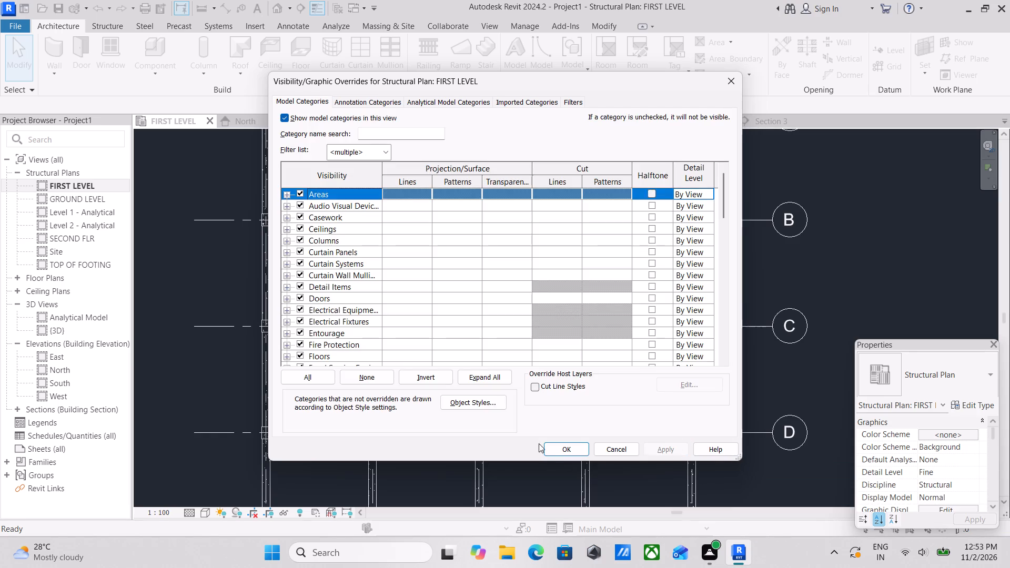
{"action": "left_click", "coordinate": [553, 450]}
Nudge the assembled stair eight increments toward grid C and one increment toward the building's outer edge beam.
{"action": "scroll", "coordinate": [609, 272], "scroll_direction": "down", "scroll_amount": 2}
{"action": "scroll", "coordinate": [633, 264], "scroll_direction": "up", "scroll_amount": 4}
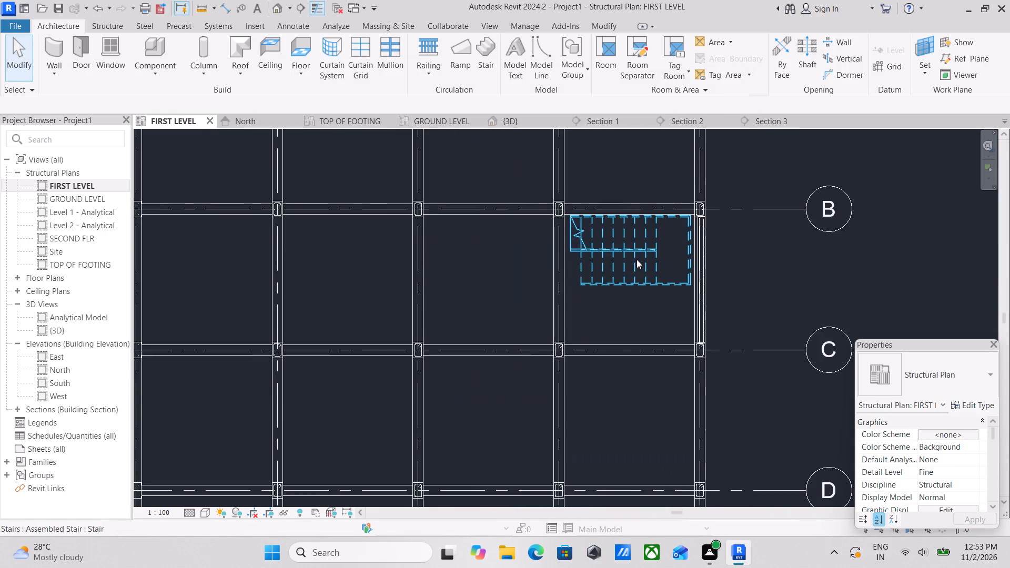
{"action": "scroll", "coordinate": [637, 258], "scroll_direction": "up", "scroll_amount": 4}
{"action": "key", "text": "Escape"}
{"action": "scroll", "coordinate": [658, 282], "scroll_direction": "up", "scroll_amount": 4}
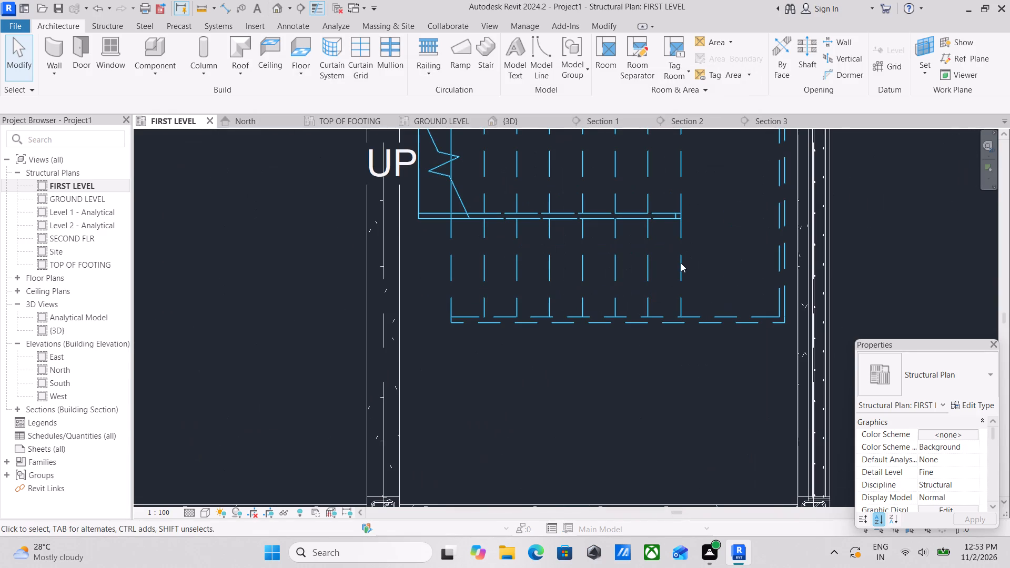
{"action": "left_click", "coordinate": [681, 262]}
{"action": "scroll", "coordinate": [681, 261], "scroll_direction": "down", "scroll_amount": 2}
{"action": "middle_click_drag", "start_coordinate": [681, 261], "coordinate": [647, 301]}
{"action": "scroll", "coordinate": [649, 297], "scroll_direction": "down", "scroll_amount": 1}
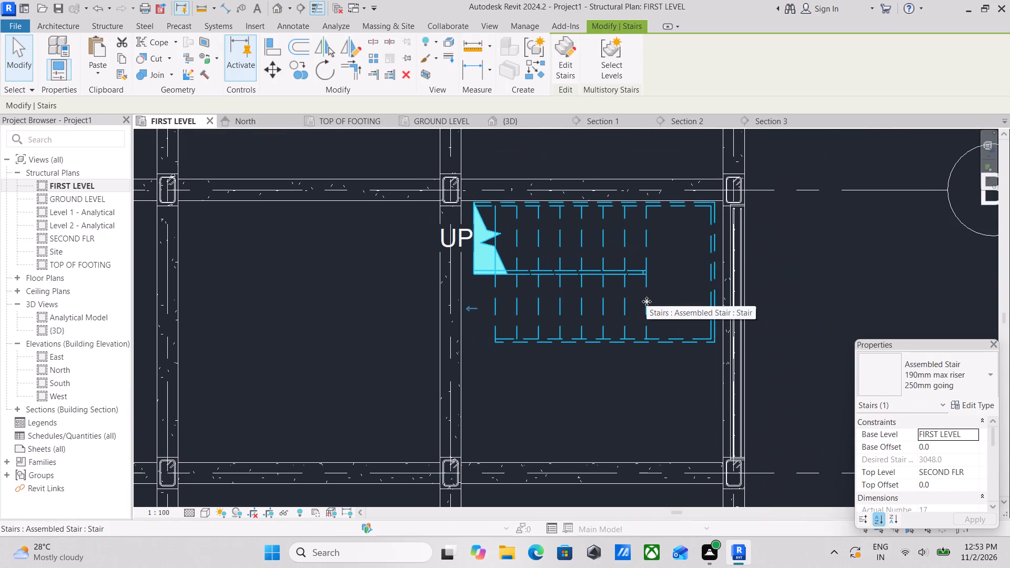
{"action": "key", "text": "Down"}
{"action": "key", "text": "Down"}
{"action": "key", "text": "Down"}
{"action": "key", "text": "Down"}
{"action": "key", "text": "Down"}
{"action": "key", "text": "Down"}
{"action": "key", "text": "Down"}
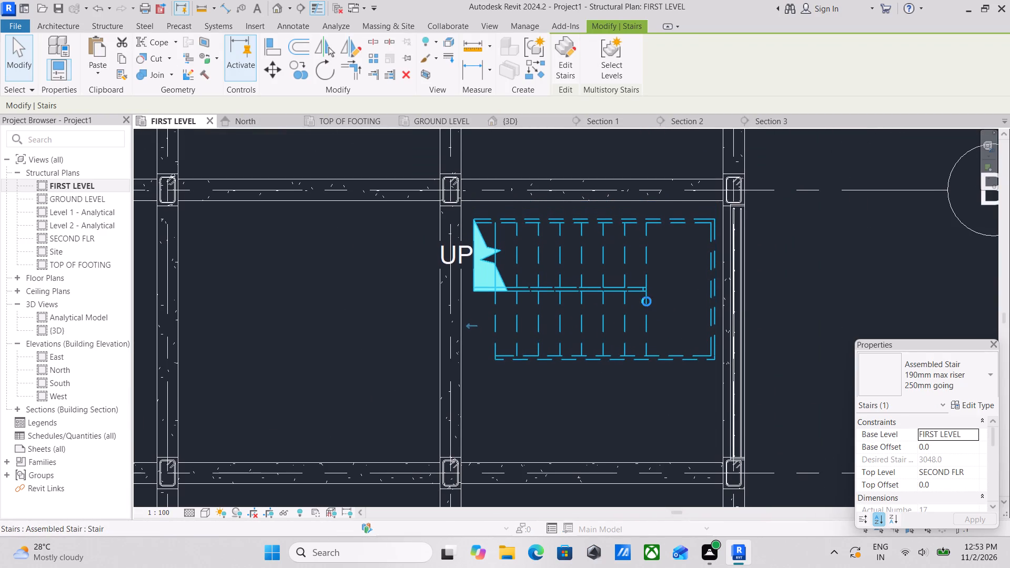
{"action": "key", "text": "Down"}
{"action": "key", "text": "Right"}
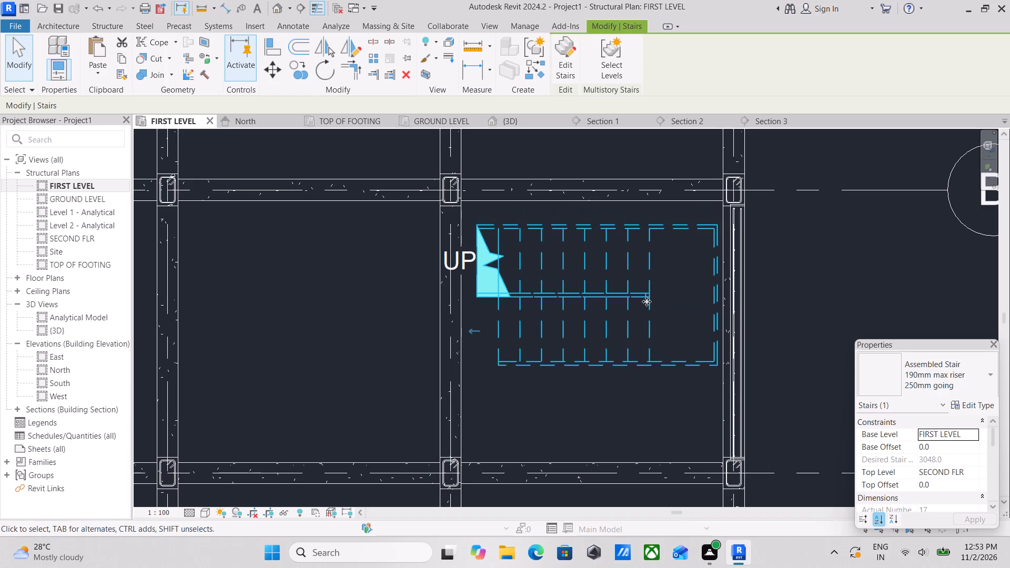
{"action": "scroll", "coordinate": [541, 200], "scroll_direction": "down", "scroll_amount": 2}
{"action": "key", "text": "Escape"}
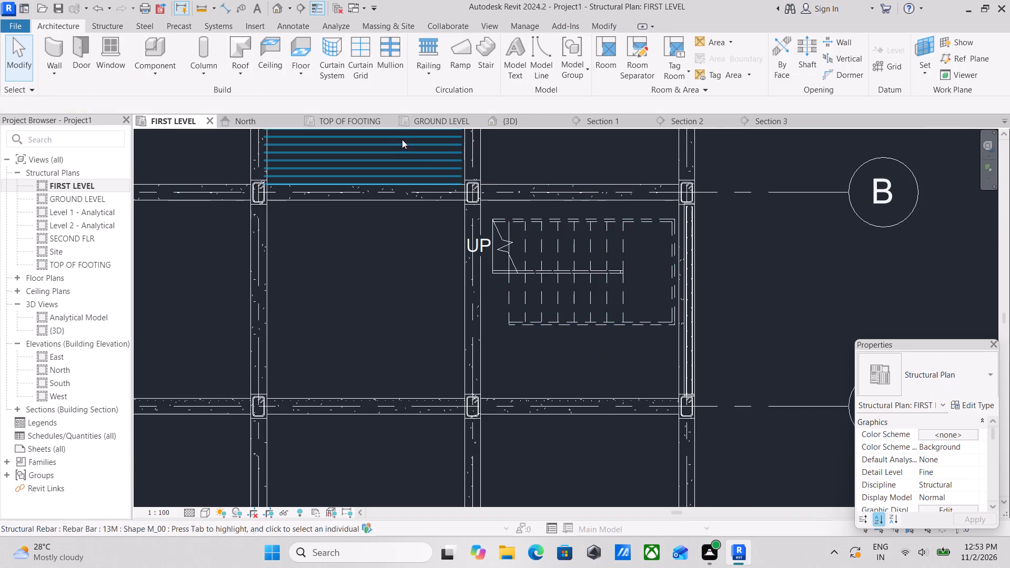
Examine the building in the 3D view from several sides, including the floors around the stair bay.
{"action": "scroll", "coordinate": [402, 139], "scroll_direction": "down", "scroll_amount": 2}
{"action": "left_click", "coordinate": [515, 122]}
{"action": "scroll", "coordinate": [605, 246], "scroll_direction": "down", "scroll_amount": 3}
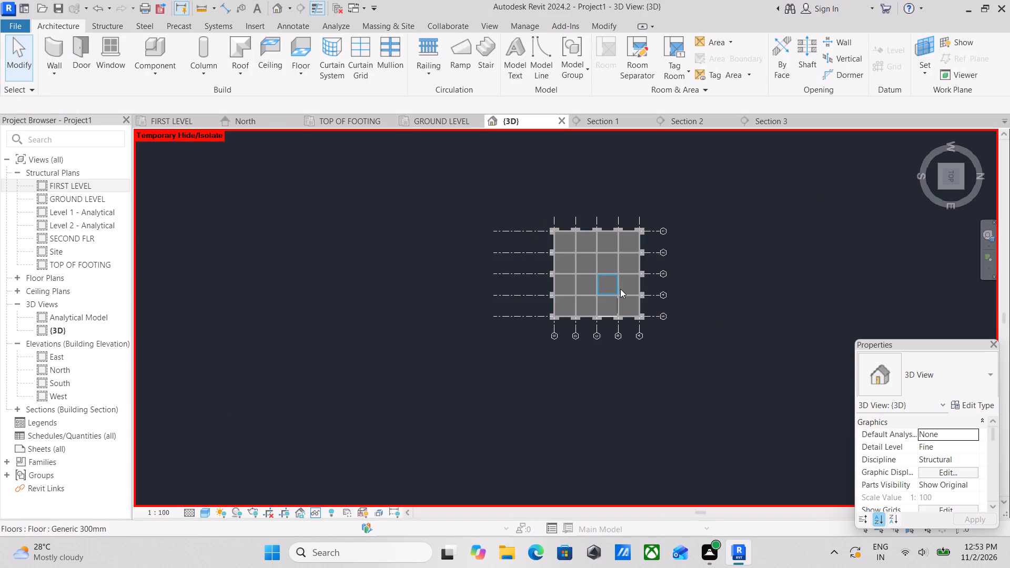
{"action": "scroll", "coordinate": [619, 299], "scroll_direction": "down", "scroll_amount": 2}
{"action": "middle_click_drag", "start_coordinate": [619, 299], "coordinate": [531, 25], "text": "shift"}
{"action": "middle_click_drag", "start_coordinate": [552, 322], "coordinate": [548, 321], "text": "shift"}
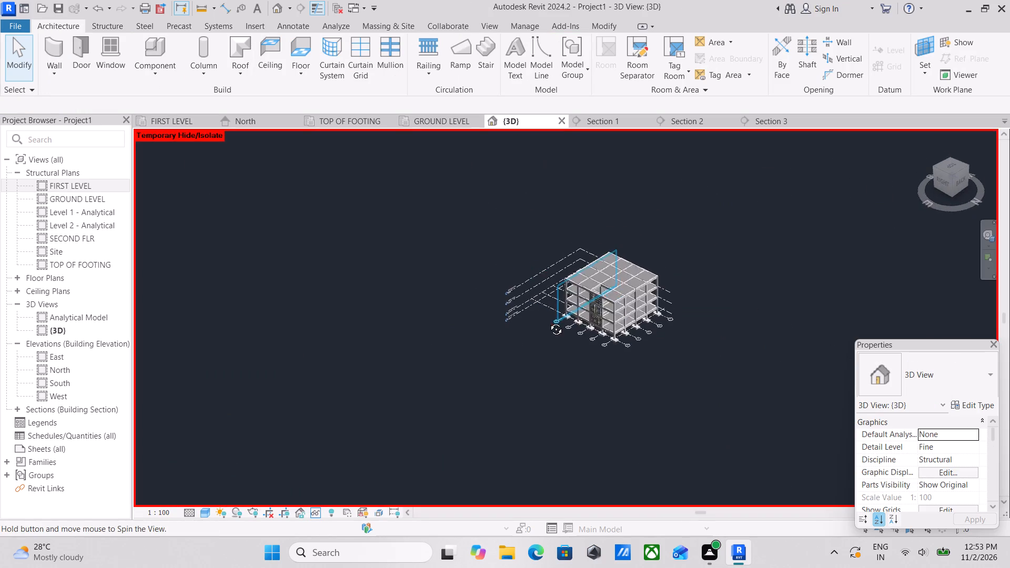
{"action": "middle_click_drag", "start_coordinate": [548, 321], "coordinate": [476, 248], "text": "shift"}
{"action": "scroll", "coordinate": [484, 259], "scroll_direction": "down", "scroll_amount": 2}
{"action": "middle_click_drag", "start_coordinate": [484, 259], "coordinate": [564, 314], "text": "shift"}
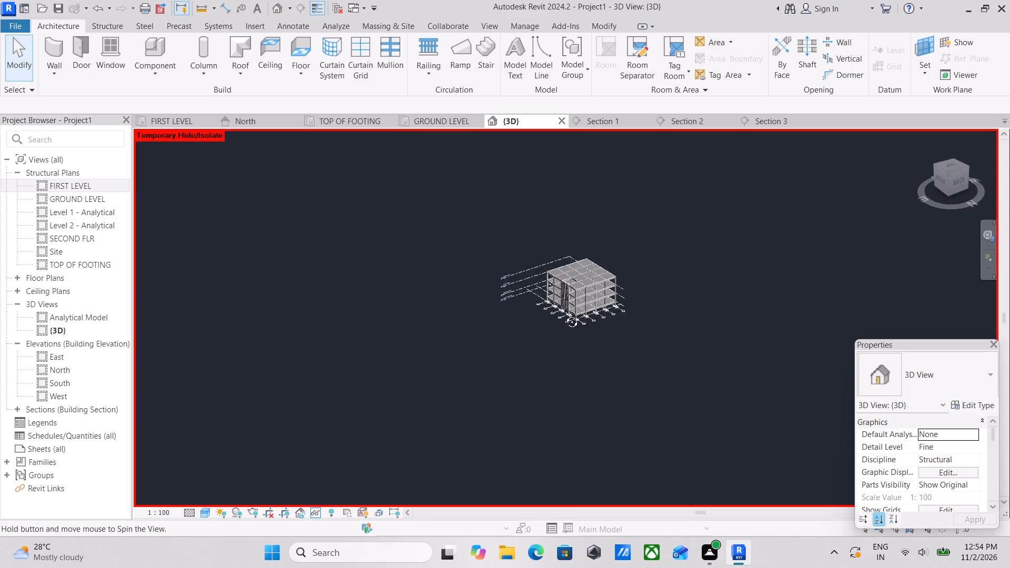
{"action": "middle_click_drag", "start_coordinate": [564, 314], "coordinate": [700, 312], "text": "shift"}
{"action": "middle_click_drag", "start_coordinate": [463, 293], "coordinate": [593, 291], "text": "shift"}
{"action": "scroll", "coordinate": [575, 280], "scroll_direction": "up", "scroll_amount": 9}
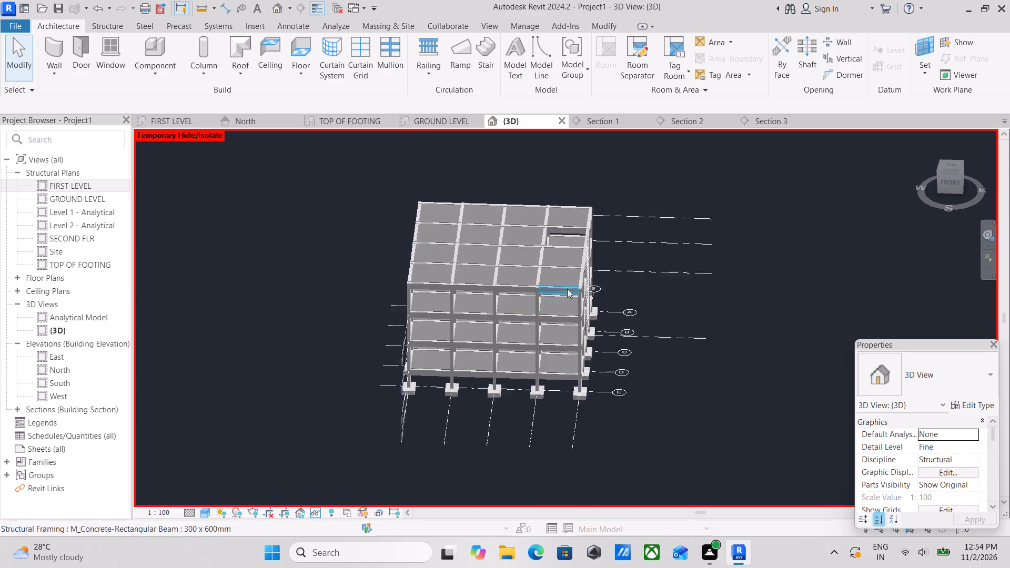
{"action": "scroll", "coordinate": [567, 289], "scroll_direction": "up", "scroll_amount": 6}
{"action": "scroll", "coordinate": [536, 402], "scroll_direction": "down", "scroll_amount": 1}
{"action": "middle_click_drag", "start_coordinate": [536, 399], "coordinate": [555, 311], "text": "shift"}
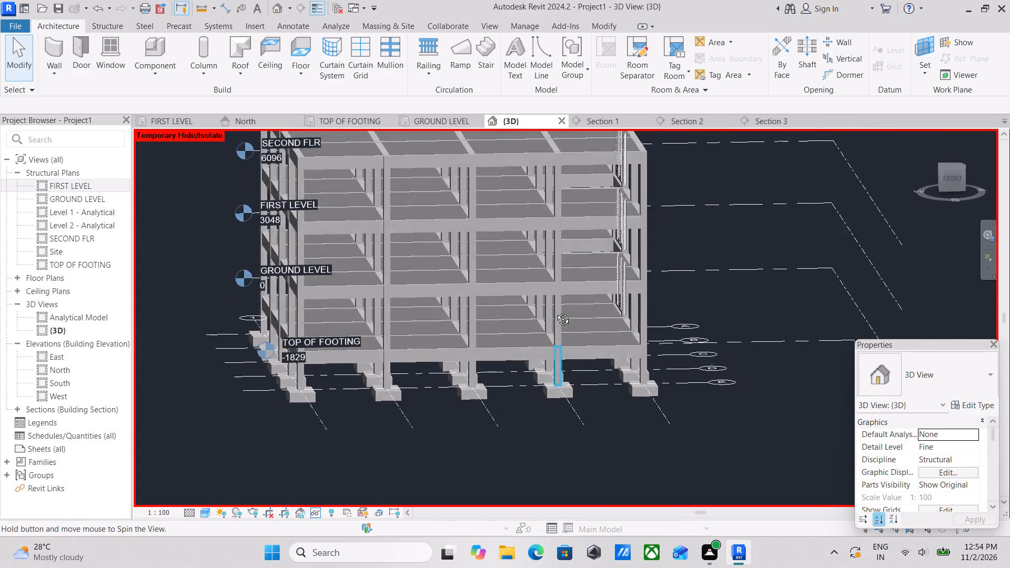
{"action": "middle_click_drag", "start_coordinate": [555, 311], "coordinate": [550, 319], "text": "shift"}
{"action": "scroll", "coordinate": [550, 318], "scroll_direction": "up", "scroll_amount": 1}
{"action": "scroll", "coordinate": [628, 230], "scroll_direction": "down", "scroll_amount": 4}
{"action": "middle_click_drag", "start_coordinate": [628, 229], "coordinate": [488, 269], "text": "shift"}
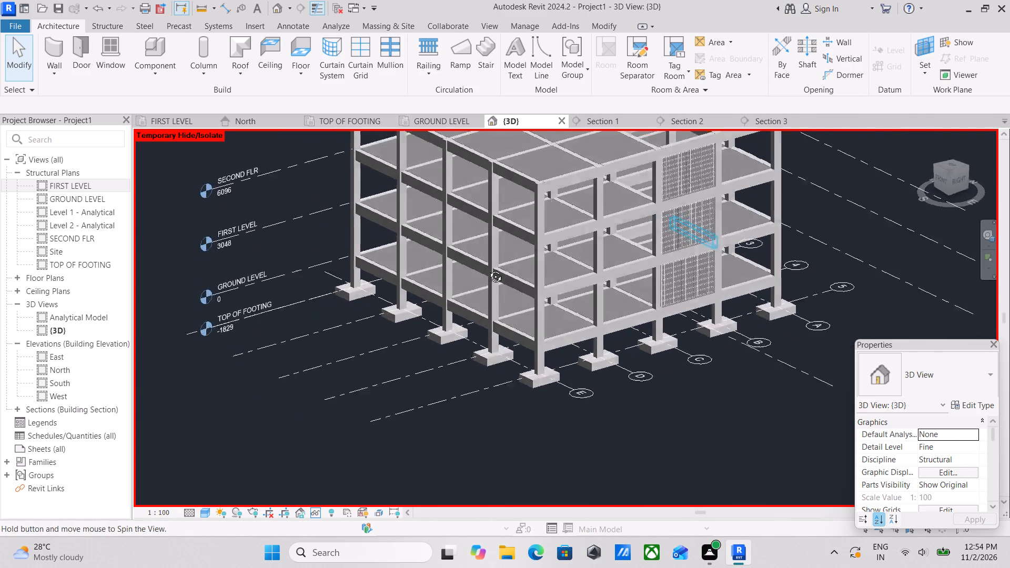
{"action": "middle_click_drag", "start_coordinate": [488, 269], "coordinate": [508, 266], "text": "shift"}
{"action": "scroll", "coordinate": [516, 265], "scroll_direction": "up", "scroll_amount": 1, "text": "shift"}
{"action": "scroll", "coordinate": [516, 265], "scroll_direction": "down", "scroll_amount": 1}
{"action": "scroll", "coordinate": [516, 265], "scroll_direction": "up", "scroll_amount": 6}
{"action": "scroll", "coordinate": [573, 291], "scroll_direction": "down", "scroll_amount": 1}
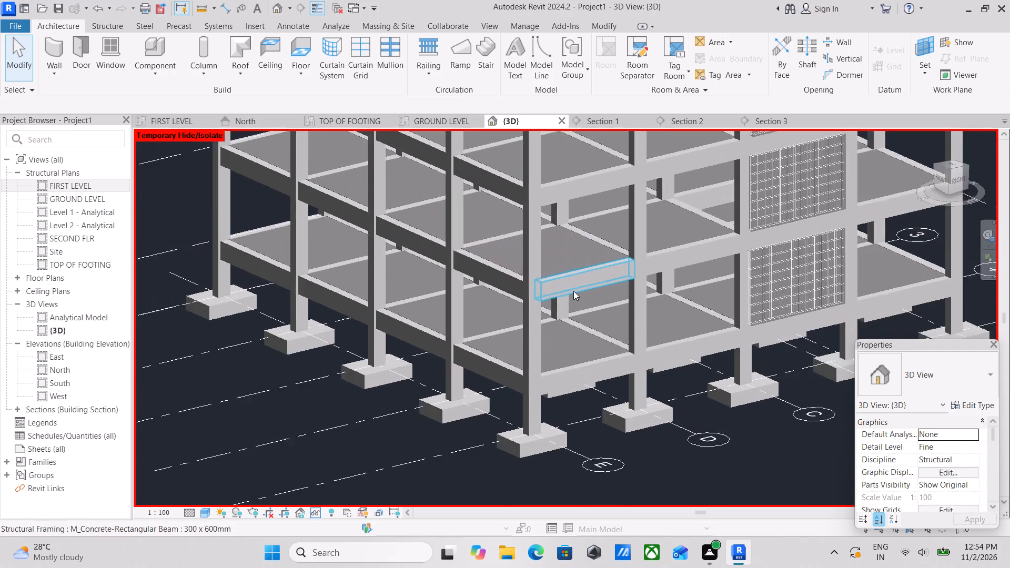
{"action": "scroll", "coordinate": [573, 291], "scroll_direction": "down", "scroll_amount": 1}
{"action": "middle_click_drag", "start_coordinate": [573, 291], "coordinate": [621, 278], "text": "shift"}
{"action": "scroll", "coordinate": [590, 278], "scroll_direction": "up", "scroll_amount": 1}
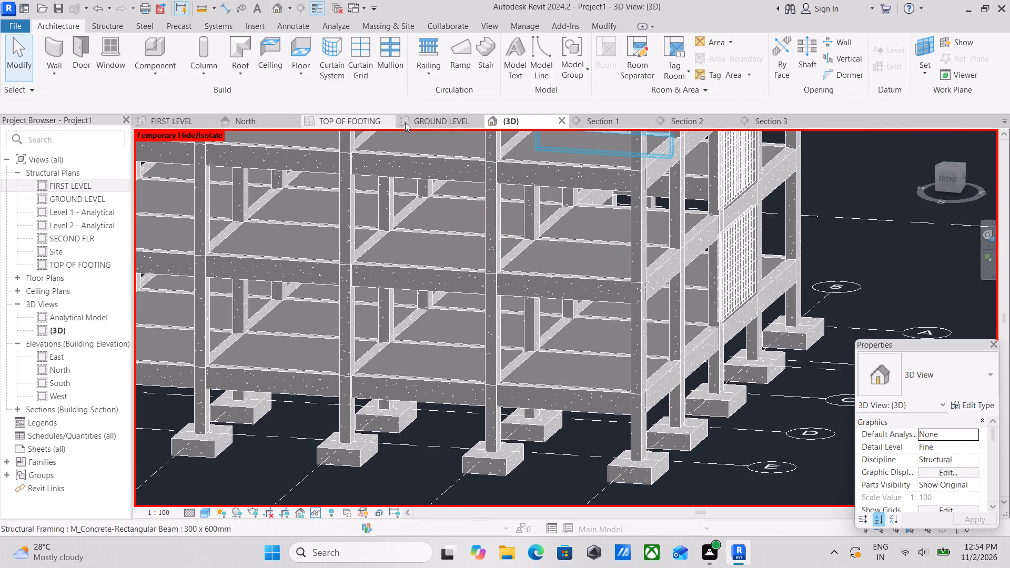
Return to FIRST LEVEL and recheck its model category visibility overrides, keeping every category switched on.
{"action": "left_click", "coordinate": [184, 118]}
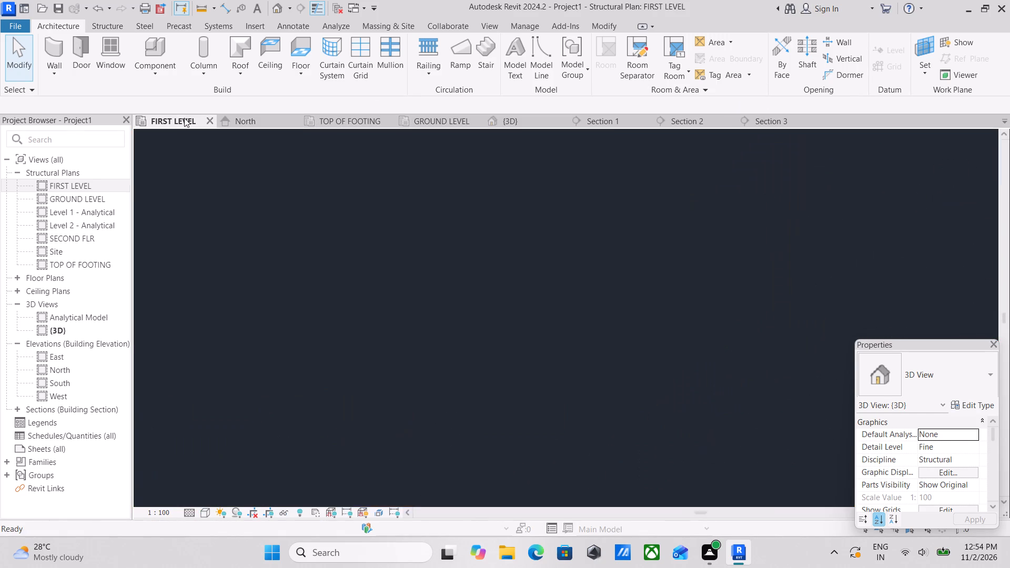
{"action": "scroll", "coordinate": [447, 191], "scroll_direction": "down", "scroll_amount": 3}
{"action": "middle_click_drag", "start_coordinate": [442, 192], "coordinate": [390, 193]}
{"action": "scroll", "coordinate": [390, 195], "scroll_direction": "up", "scroll_amount": 1}
{"action": "left_click", "coordinate": [456, 220]}
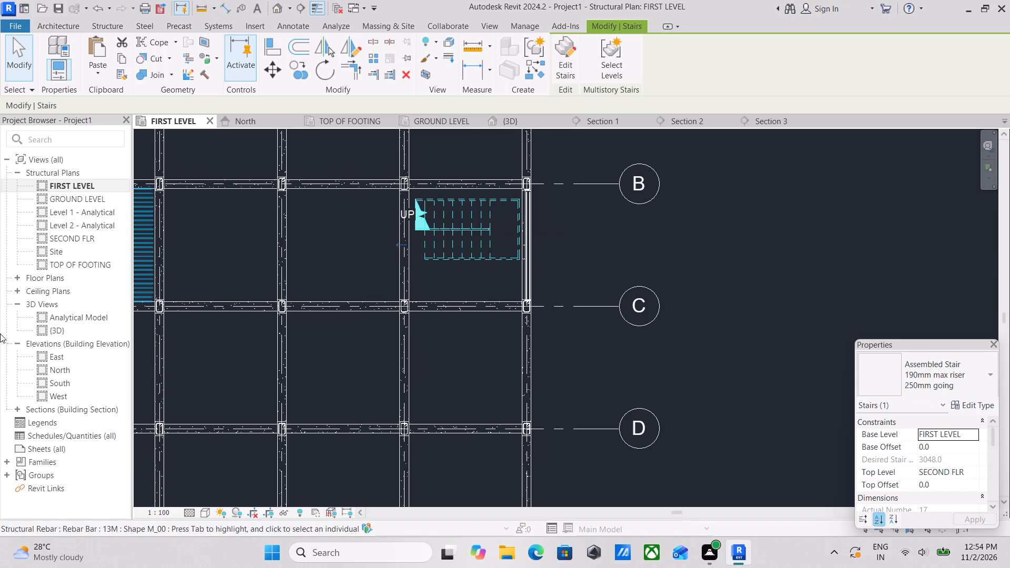
{"action": "type", "text": "VV"}
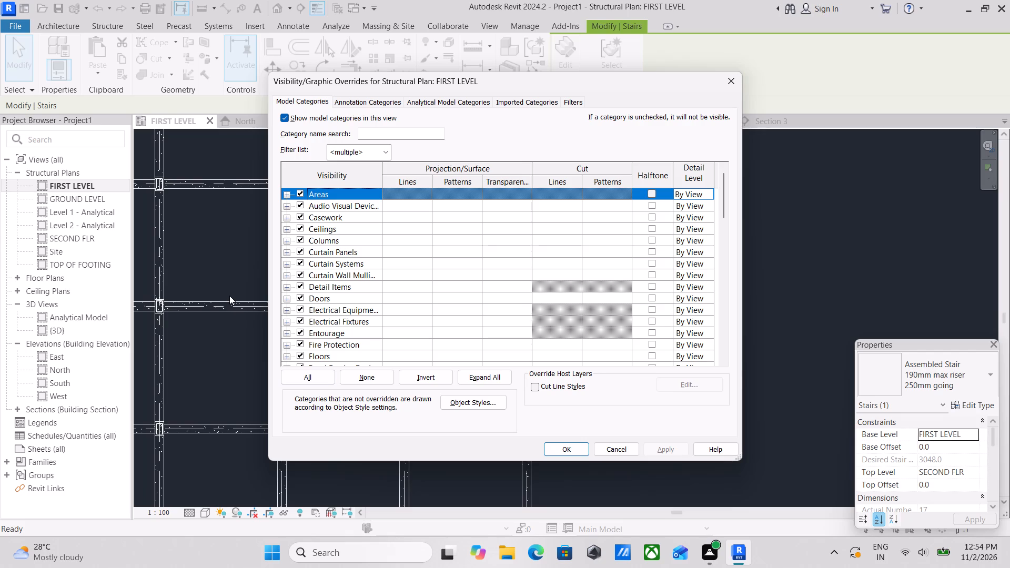
{"action": "scroll", "coordinate": [289, 267], "scroll_direction": "down", "scroll_amount": 1}
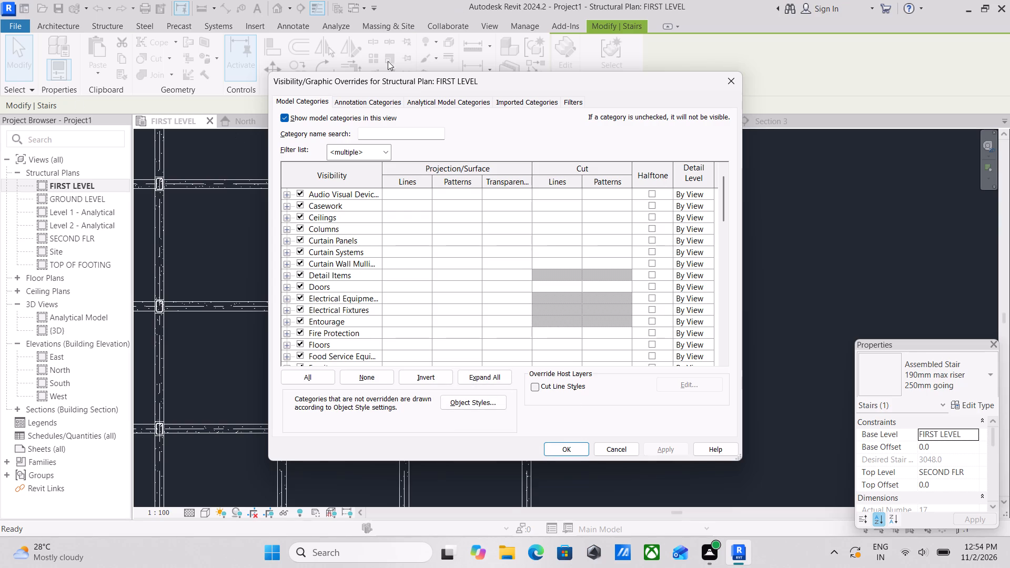
{"action": "left_click", "coordinate": [305, 265]}
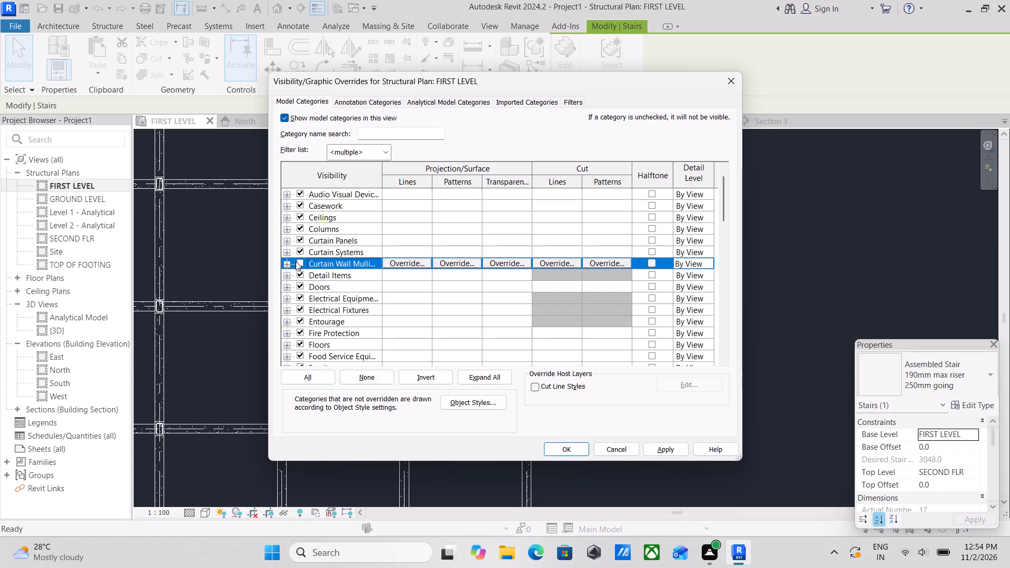
{"action": "left_click", "coordinate": [296, 261]}
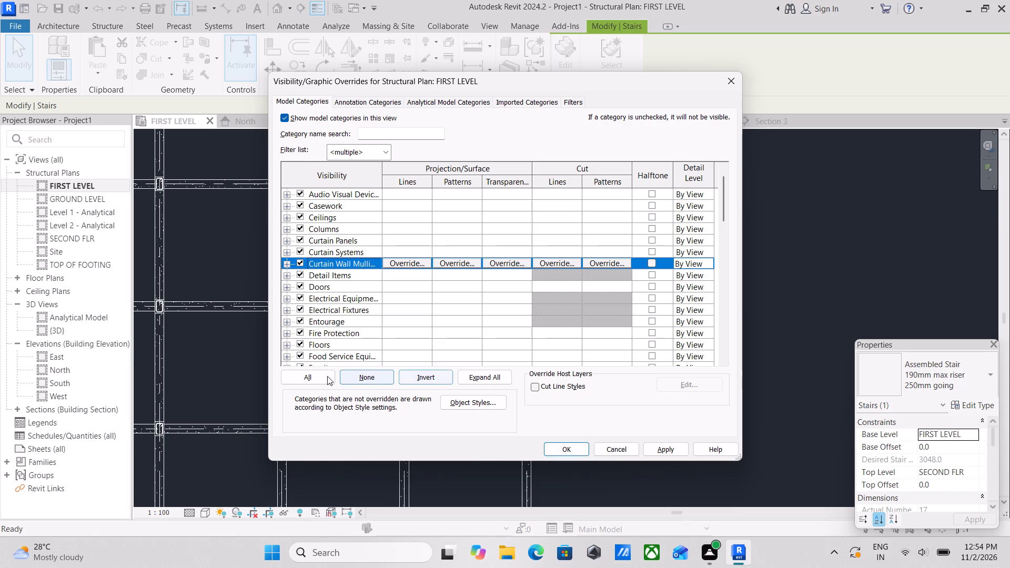
{"action": "left_click", "coordinate": [312, 375]}
{"action": "scroll", "coordinate": [316, 260], "scroll_direction": "up", "scroll_amount": 2}
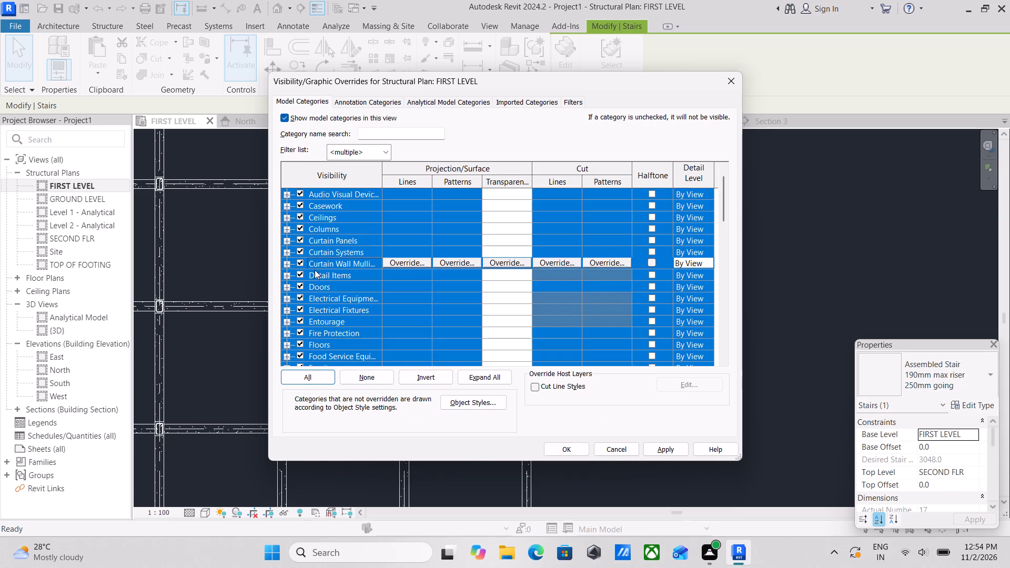
{"action": "scroll", "coordinate": [315, 273], "scroll_direction": "down", "scroll_amount": 20}
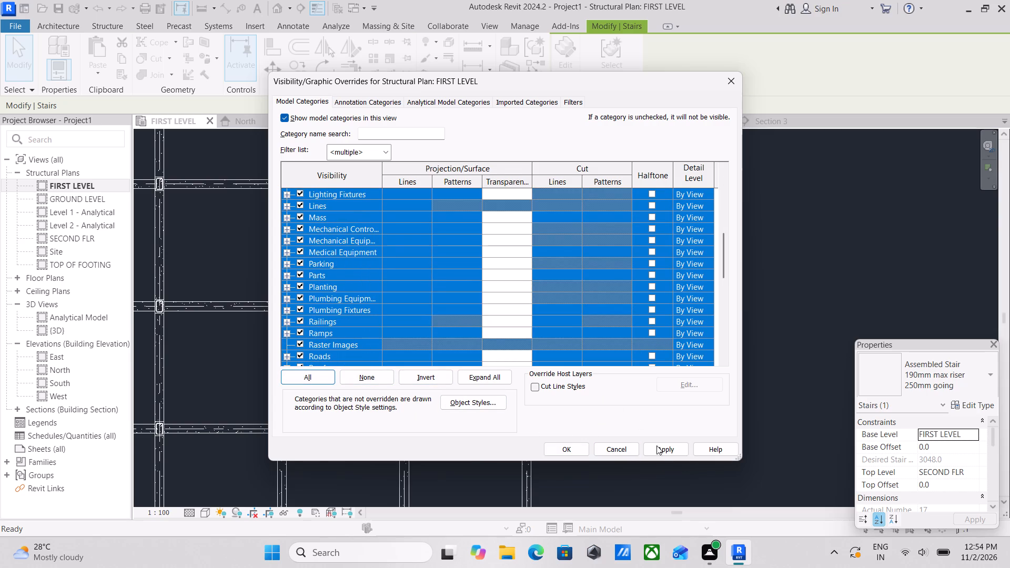
{"action": "left_click", "coordinate": [676, 454]}
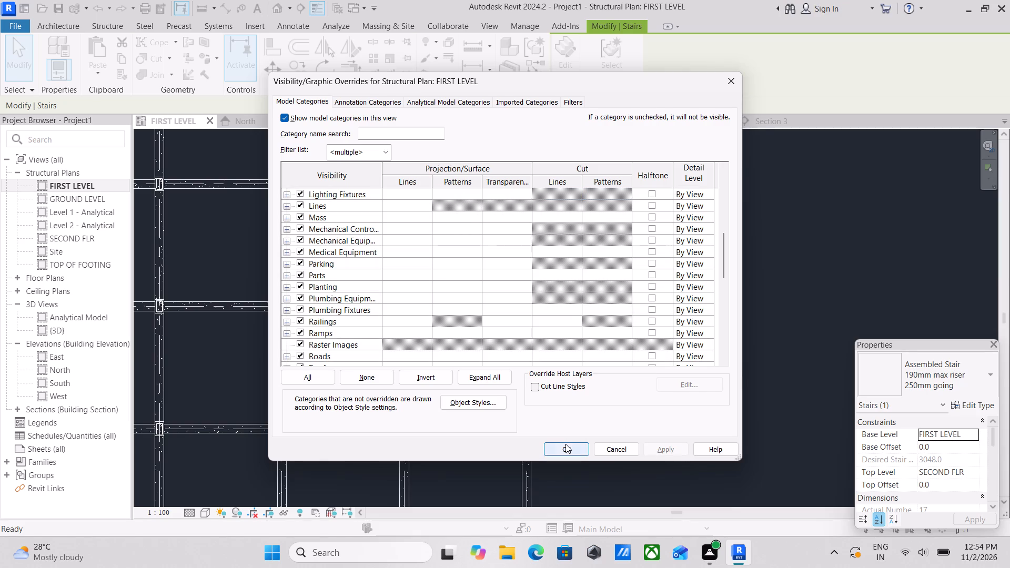
{"action": "left_click", "coordinate": [565, 444]}
Nudge the assembled stair five more increments toward grid C, then deselect it.
{"action": "scroll", "coordinate": [509, 256], "scroll_direction": "down", "scroll_amount": 1}
{"action": "scroll", "coordinate": [508, 233], "scroll_direction": "up", "scroll_amount": 3}
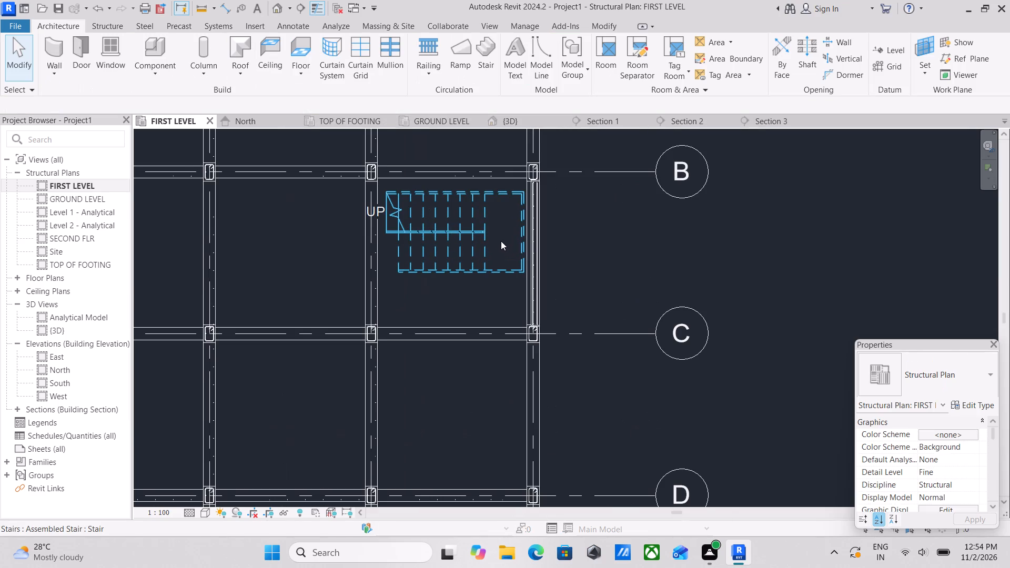
{"action": "left_click", "coordinate": [501, 241]}
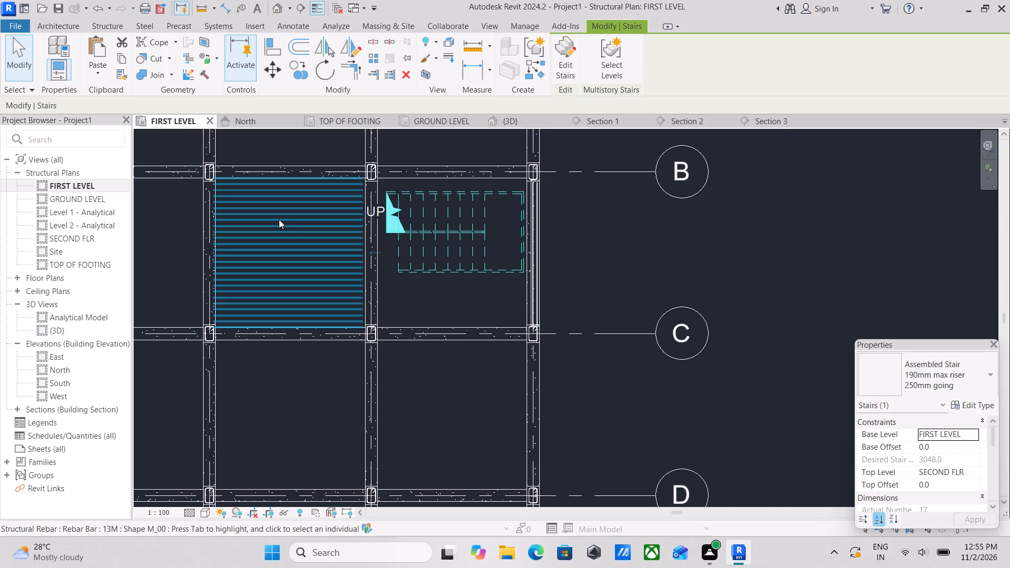
{"action": "scroll", "coordinate": [373, 296], "scroll_direction": "up", "scroll_amount": 2}
{"action": "scroll", "coordinate": [536, 253], "scroll_direction": "up", "scroll_amount": 3}
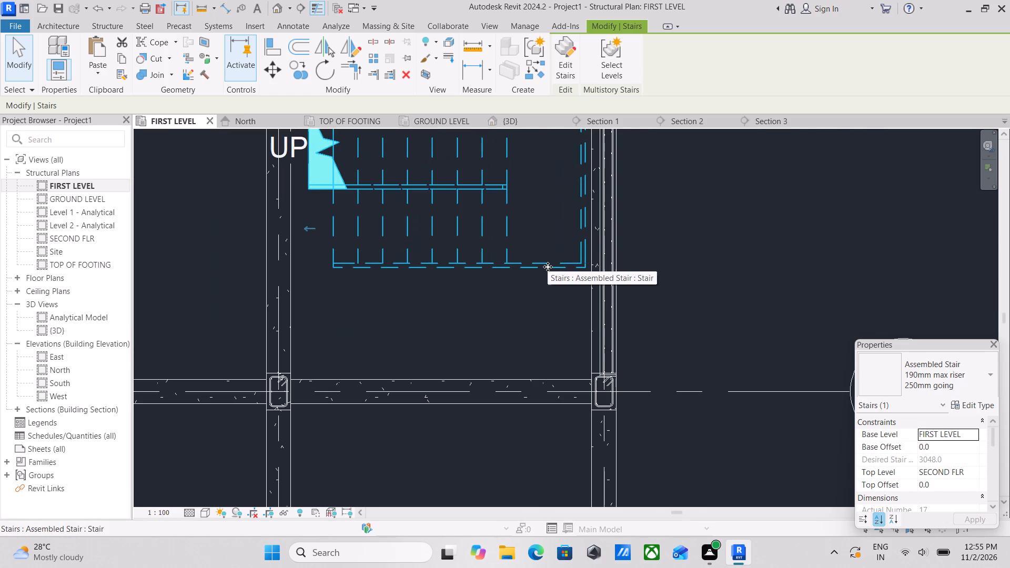
{"action": "key", "text": "Down"}
{"action": "key", "text": "Down"}
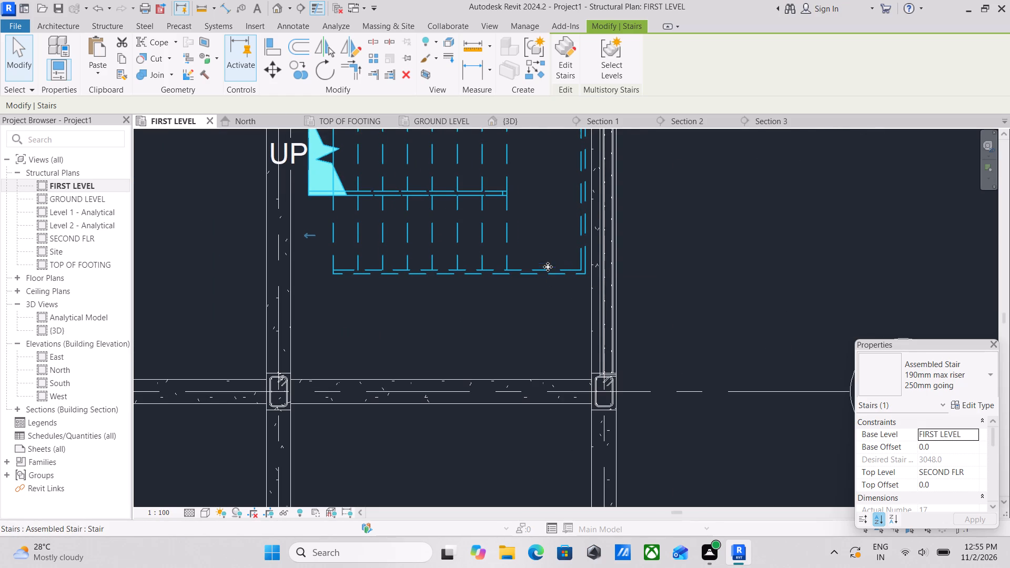
{"action": "key", "text": "Down"}
{"action": "key", "text": "Down"}
{"action": "key", "text": "Down"}
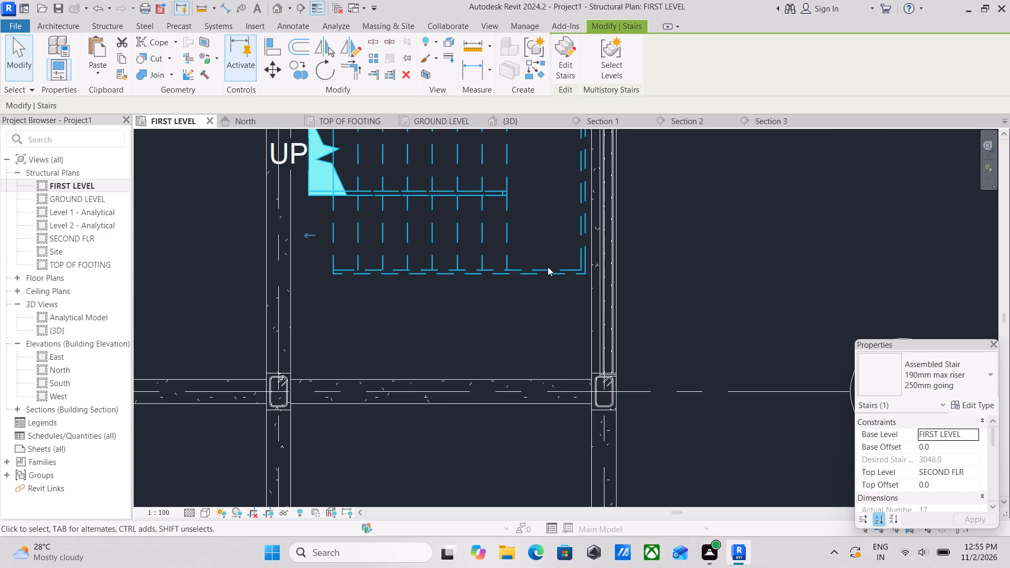
{"action": "scroll", "coordinate": [547, 266], "scroll_direction": "down", "scroll_amount": 7}
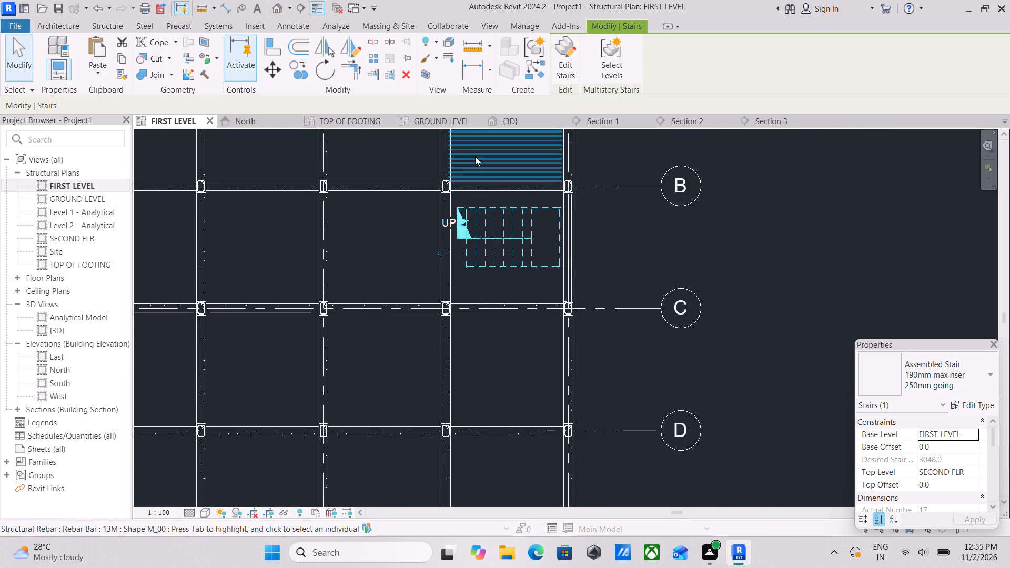
{"action": "key", "text": "Escape"}
{"action": "scroll", "coordinate": [500, 178], "scroll_direction": "down", "scroll_amount": 2}
{"action": "middle_click_drag", "start_coordinate": [493, 173], "coordinate": [402, 117]}
{"action": "key", "text": "Escape"}
{"action": "scroll", "coordinate": [477, 190], "scroll_direction": "up", "scroll_amount": 3}
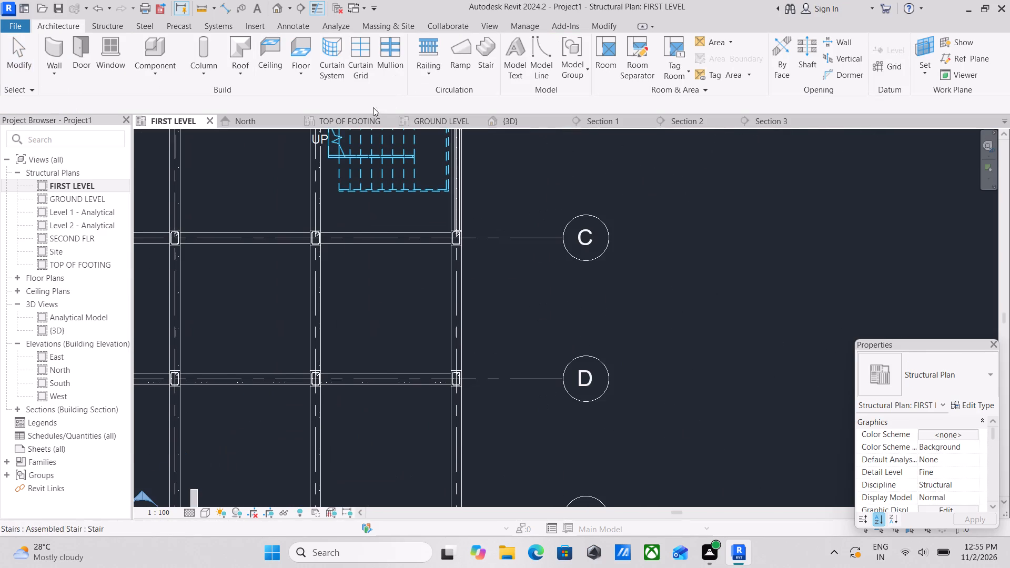
Examine the building in the 3D view and check the GROUND LEVEL, North and TOP OF FOOTING views.
{"action": "left_click", "coordinate": [502, 120]}
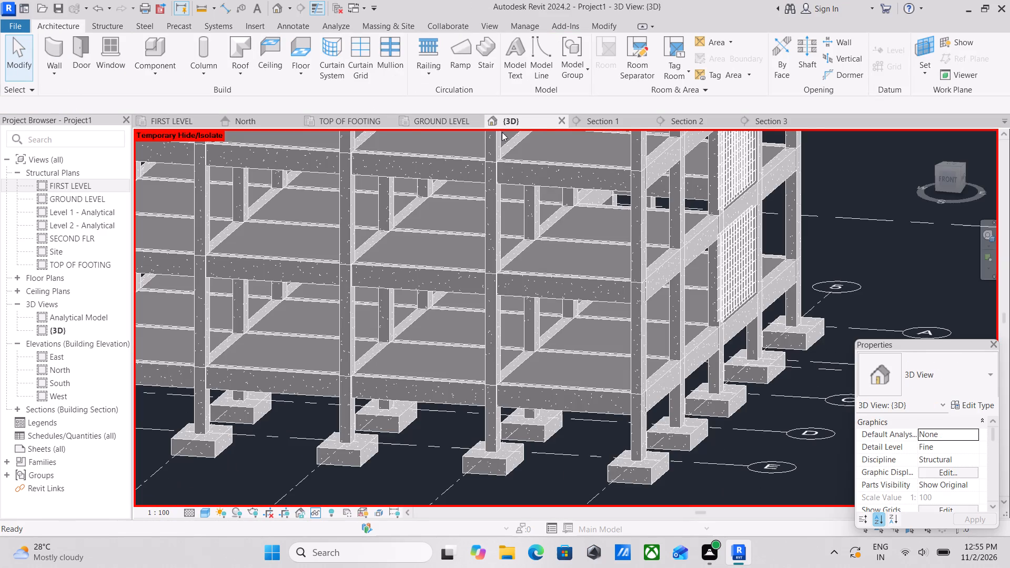
{"action": "scroll", "coordinate": [515, 261], "scroll_direction": "down", "scroll_amount": 5}
{"action": "middle_click_drag", "start_coordinate": [534, 284], "coordinate": [645, 267], "text": "shift"}
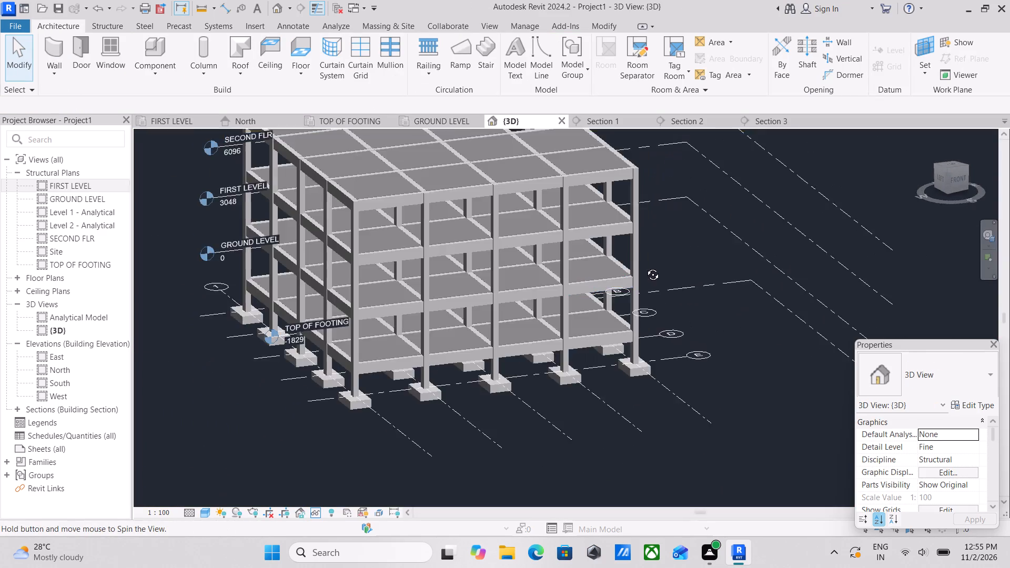
{"action": "middle_click_drag", "start_coordinate": [645, 267], "coordinate": [560, 298], "text": "shift"}
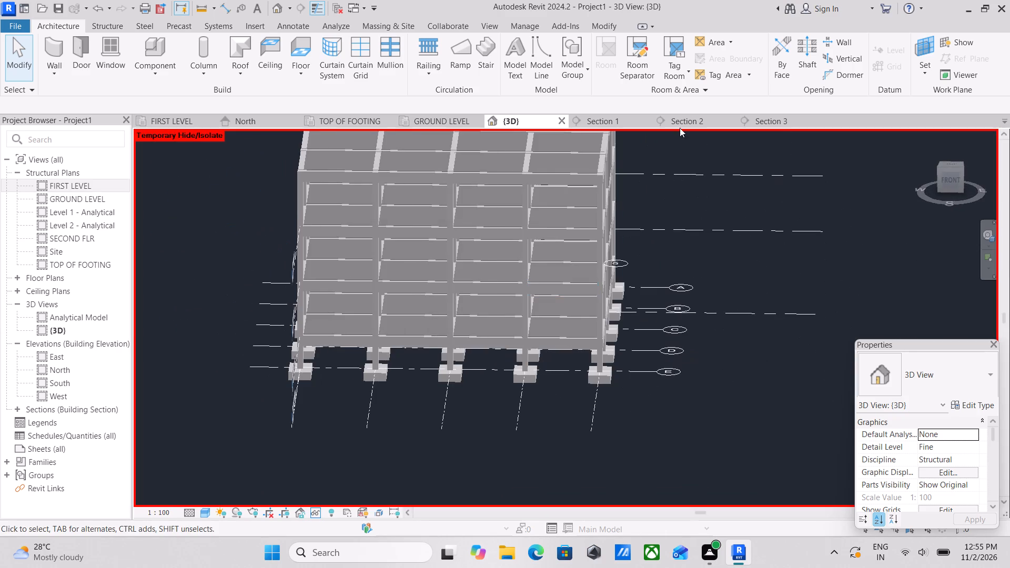
{"action": "left_click", "coordinate": [432, 117]}
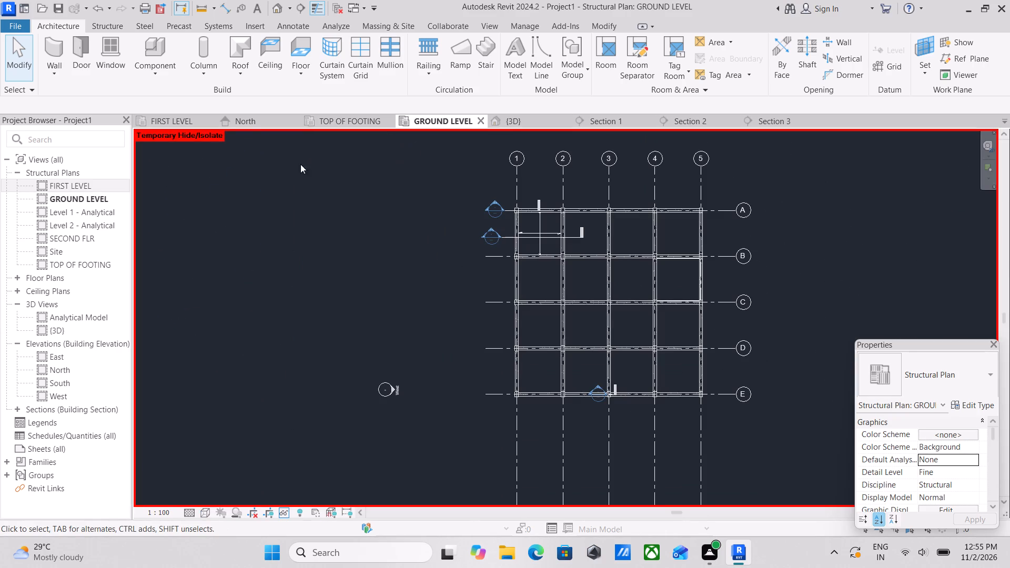
{"action": "left_click", "coordinate": [255, 121]}
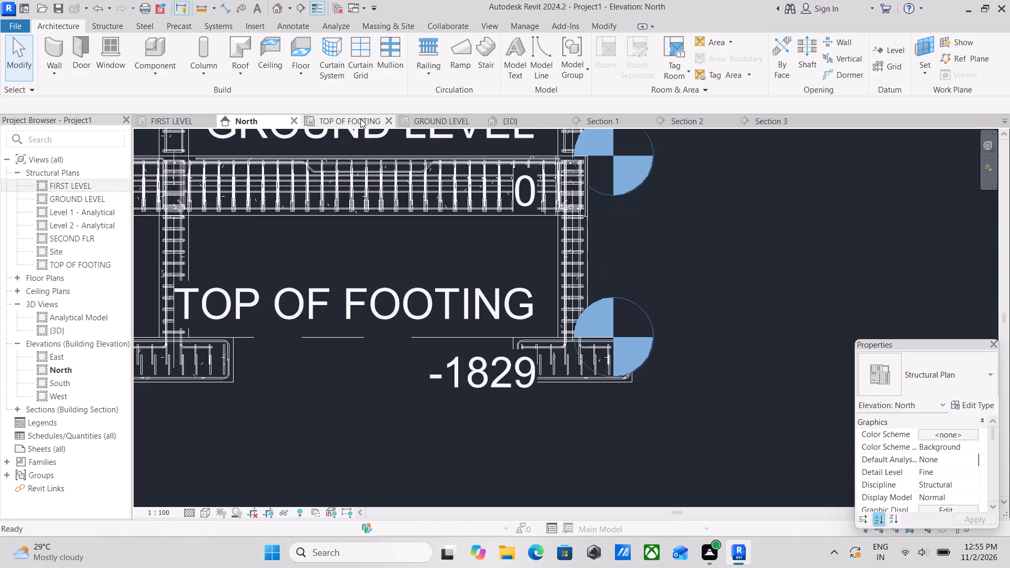
{"action": "scroll", "coordinate": [421, 243], "scroll_direction": "down", "scroll_amount": 2}
{"action": "left_click", "coordinate": [345, 125]}
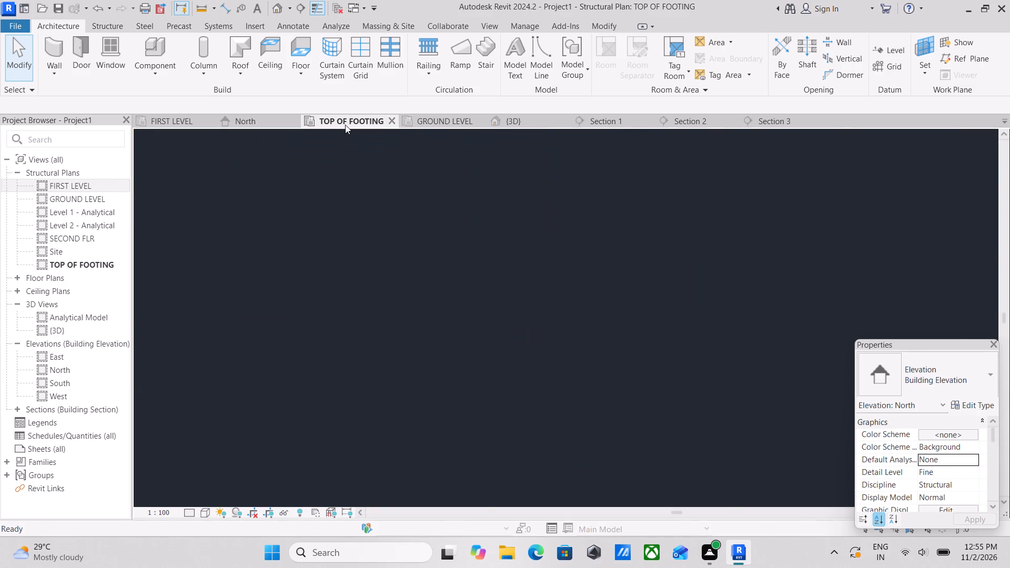
{"action": "left_click", "coordinate": [447, 118]}
{"action": "scroll", "coordinate": [550, 281], "scroll_direction": "up", "scroll_amount": 2}
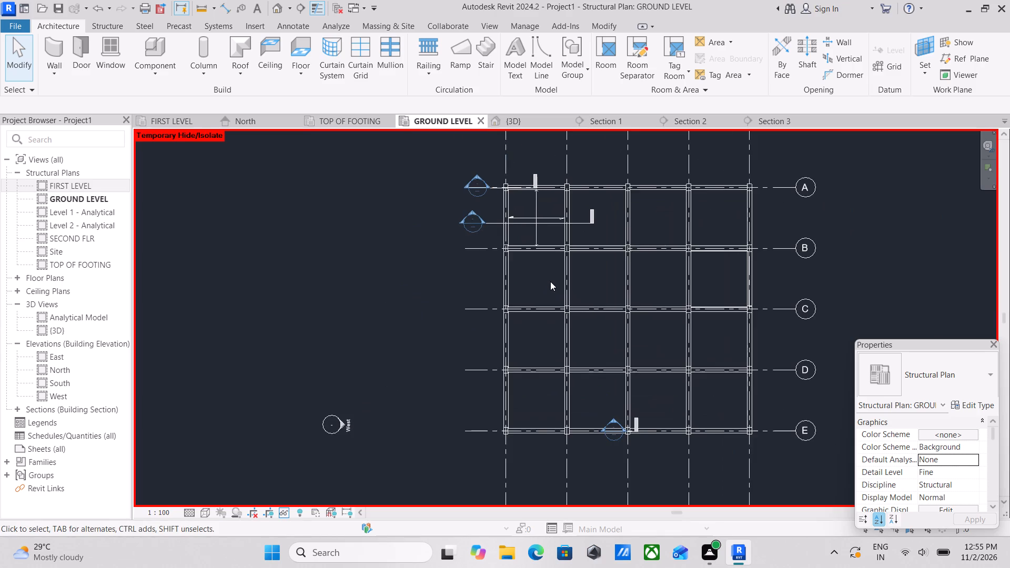
{"action": "middle_click_drag", "start_coordinate": [548, 280], "coordinate": [445, 257]}
Examine the stair bay from directly above in the 3D view and compare it with the GROUND LEVEL plan.
{"action": "left_click", "coordinate": [510, 124]}
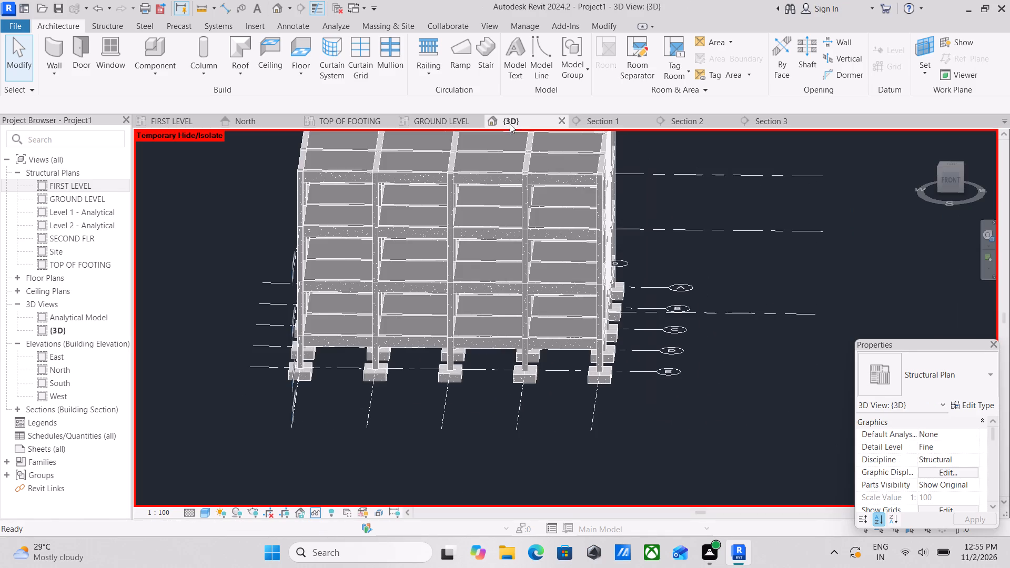
{"action": "scroll", "coordinate": [502, 206], "scroll_direction": "down", "scroll_amount": 2}
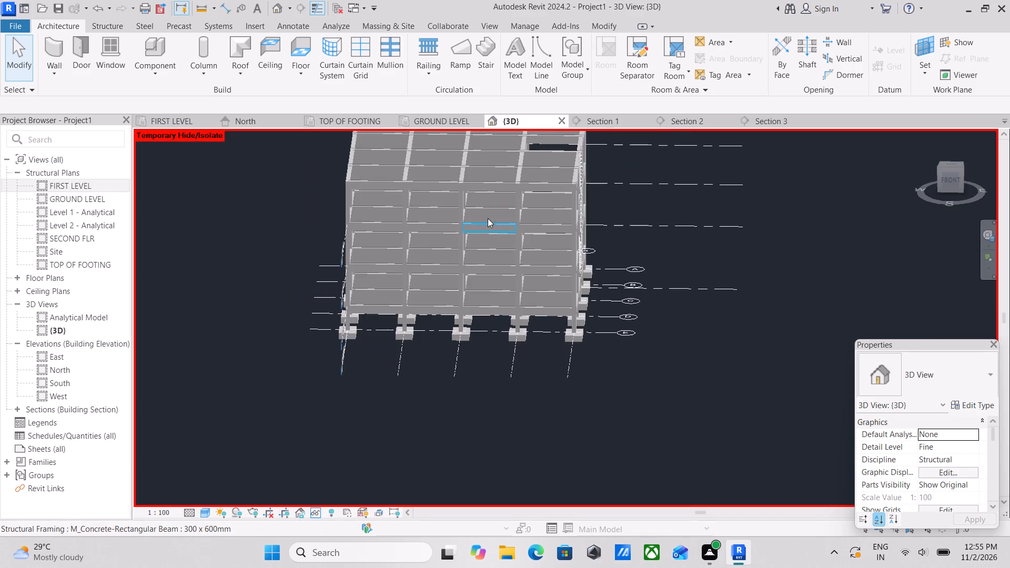
{"action": "scroll", "coordinate": [453, 216], "scroll_direction": "down", "scroll_amount": 2}
{"action": "middle_click_drag", "start_coordinate": [453, 216], "coordinate": [452, 412], "text": "shift"}
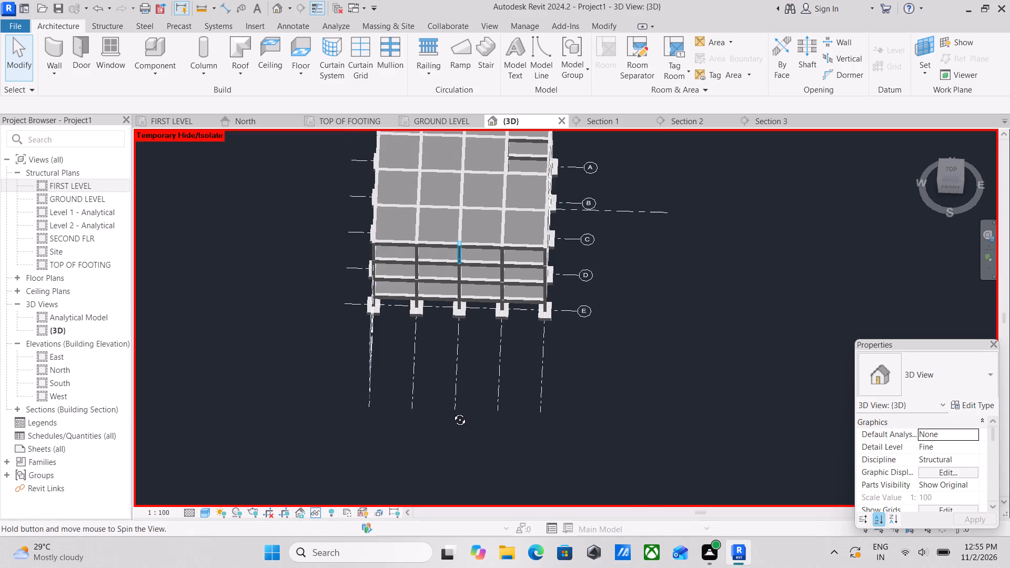
{"action": "middle_click_drag", "start_coordinate": [507, 156], "coordinate": [510, 275], "text": "shift"}
{"action": "scroll", "coordinate": [510, 275], "scroll_direction": "up", "scroll_amount": 1}
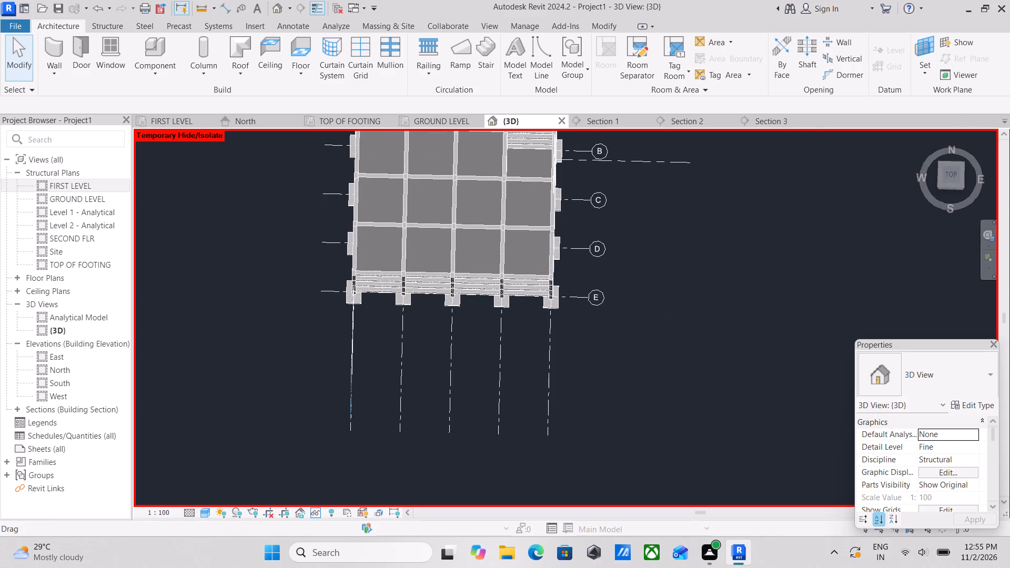
{"action": "left_click", "coordinate": [958, 180]}
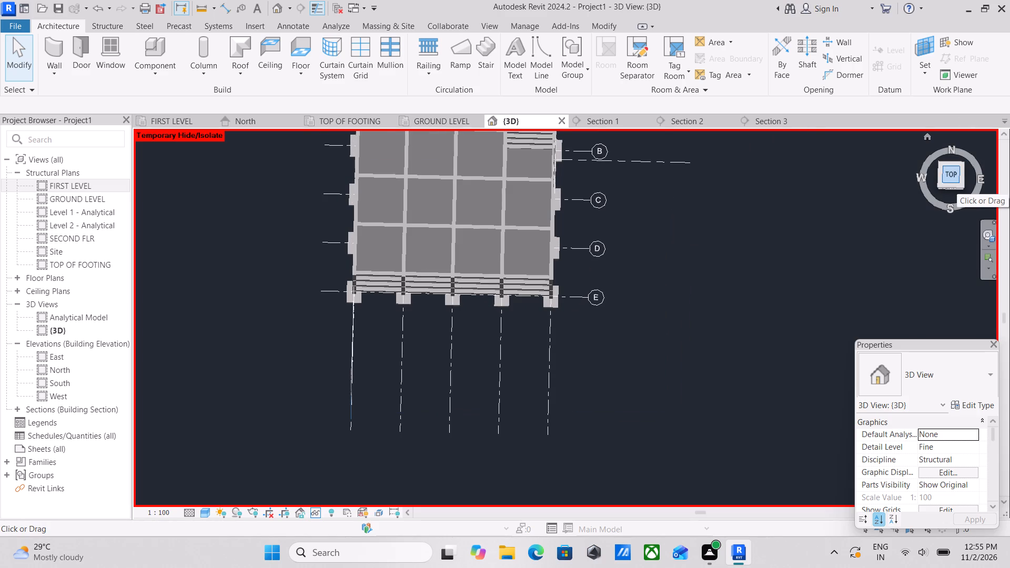
{"action": "scroll", "coordinate": [567, 184], "scroll_direction": "up", "scroll_amount": 2}
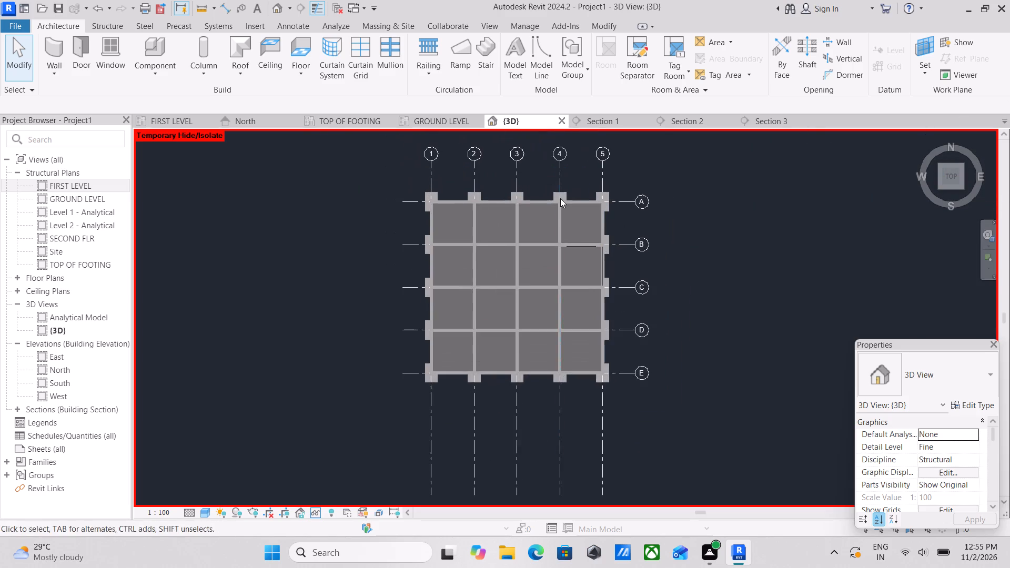
{"action": "scroll", "coordinate": [651, 167], "scroll_direction": "up", "scroll_amount": 1}
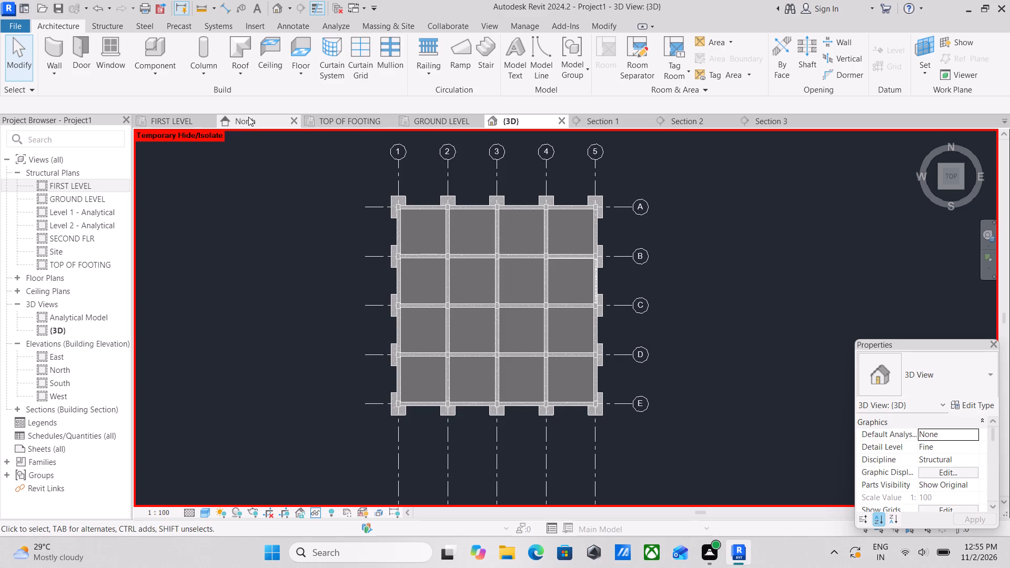
{"action": "left_click", "coordinate": [248, 117]}
{"action": "left_click", "coordinate": [427, 123]}
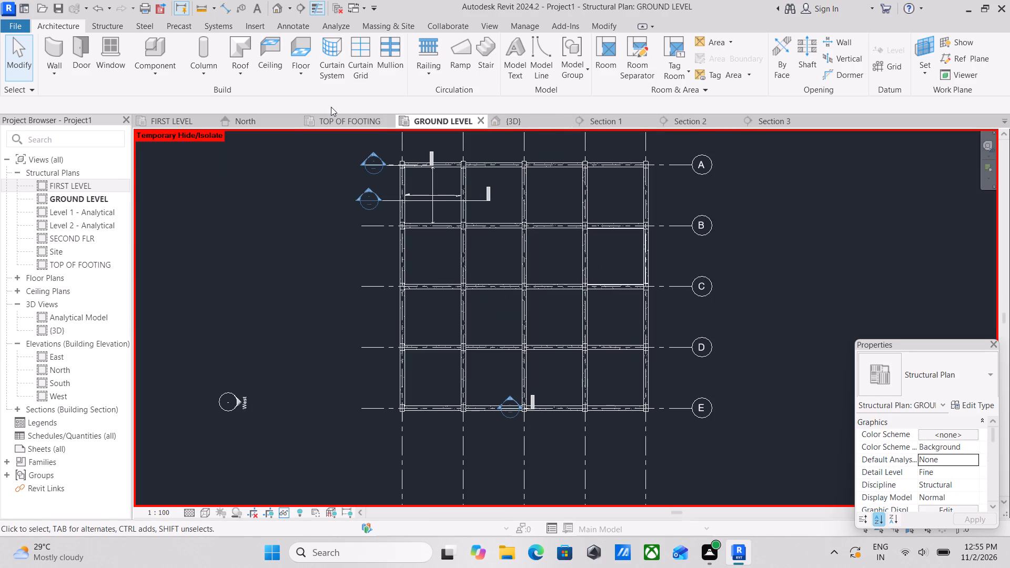
{"action": "scroll", "coordinate": [452, 121], "scroll_direction": "down", "scroll_amount": 1}
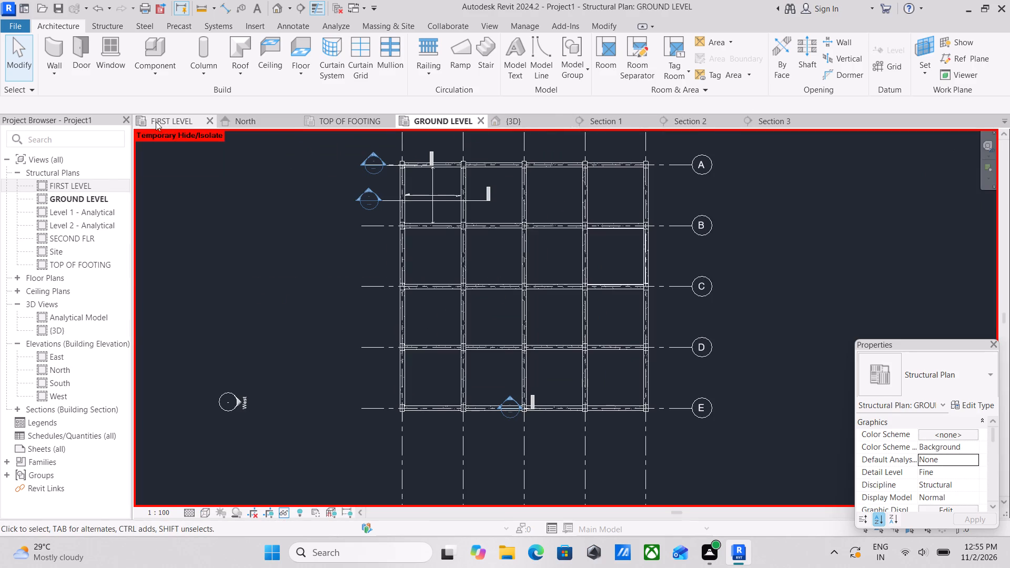
Select the assembled stair between grids B and C on FIRST LEVEL and inspect its plan display.
{"action": "left_click", "coordinate": [158, 119]}
{"action": "scroll", "coordinate": [393, 174], "scroll_direction": "up", "scroll_amount": 2}
{"action": "left_click", "coordinate": [408, 194]}
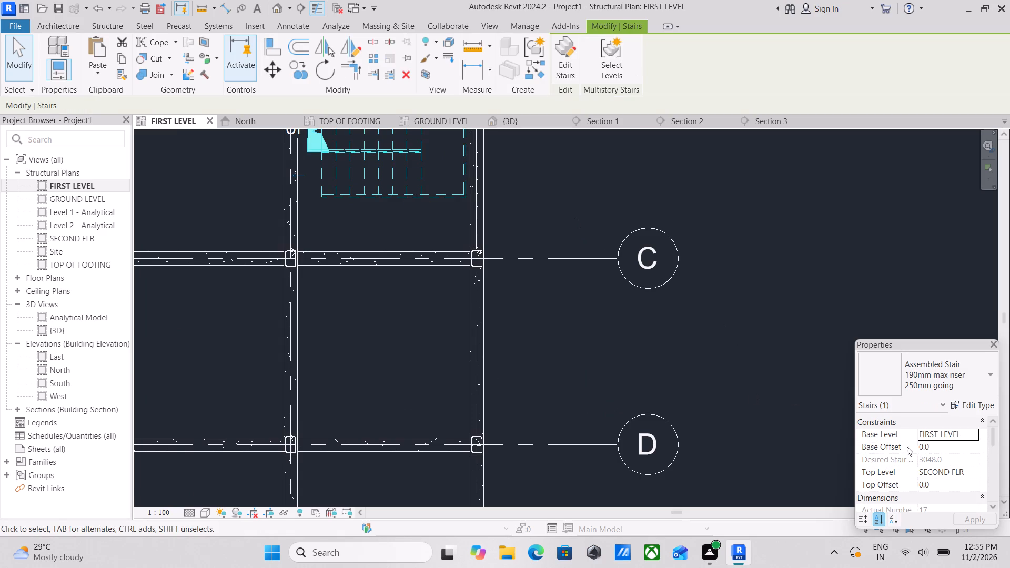
{"action": "scroll", "coordinate": [409, 182], "scroll_direction": "down", "scroll_amount": 2}
{"action": "middle_click_drag", "start_coordinate": [409, 182], "coordinate": [487, 313]}
{"action": "scroll", "coordinate": [488, 320], "scroll_direction": "up", "scroll_amount": 3}
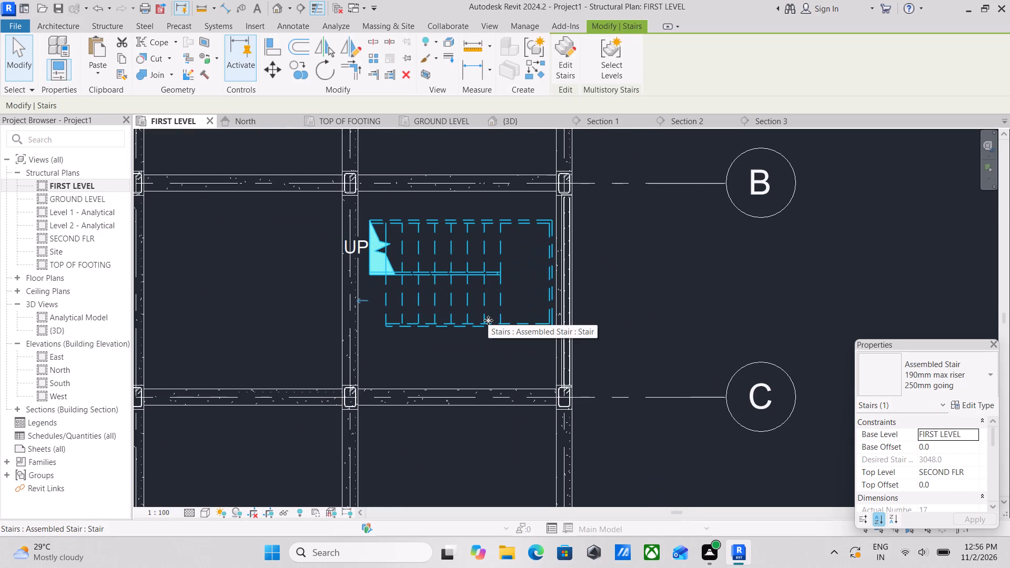
{"action": "scroll", "coordinate": [541, 288], "scroll_direction": "up", "scroll_amount": 2}
{"action": "scroll", "coordinate": [525, 285], "scroll_direction": "down", "scroll_amount": 1}
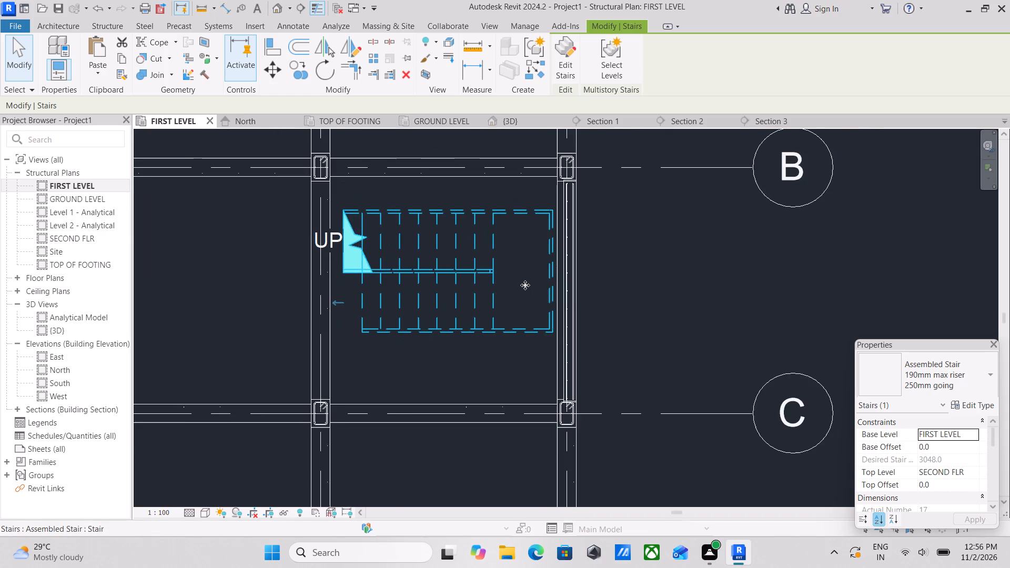
In FIRST LEVEL's visibility overrides, search category names for A and limit the discipline filter to Structure.
{"action": "type", "text": "VV"}
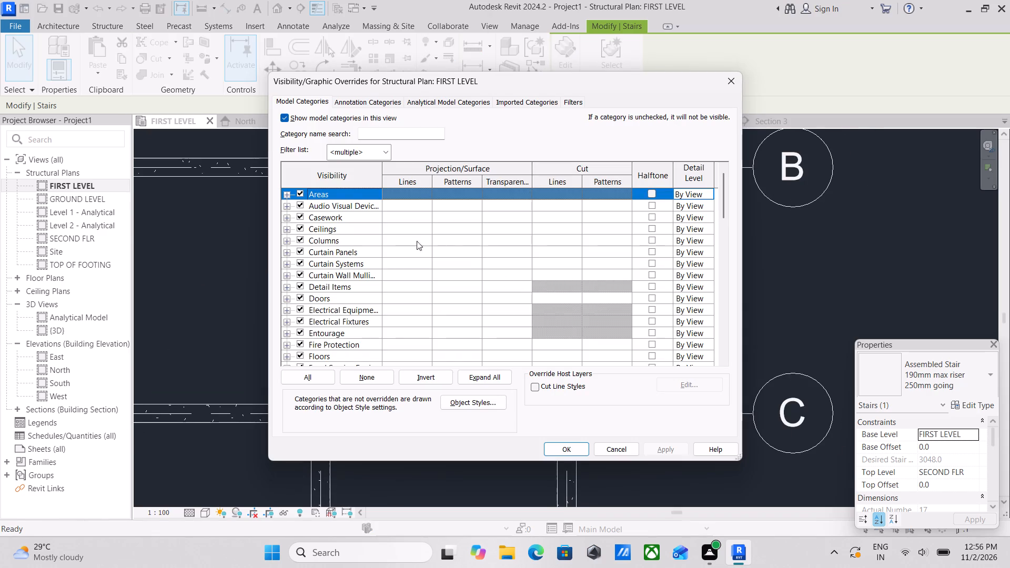
{"action": "scroll", "coordinate": [307, 230], "scroll_direction": "down", "scroll_amount": 1}
{"action": "left_click", "coordinate": [397, 136]}
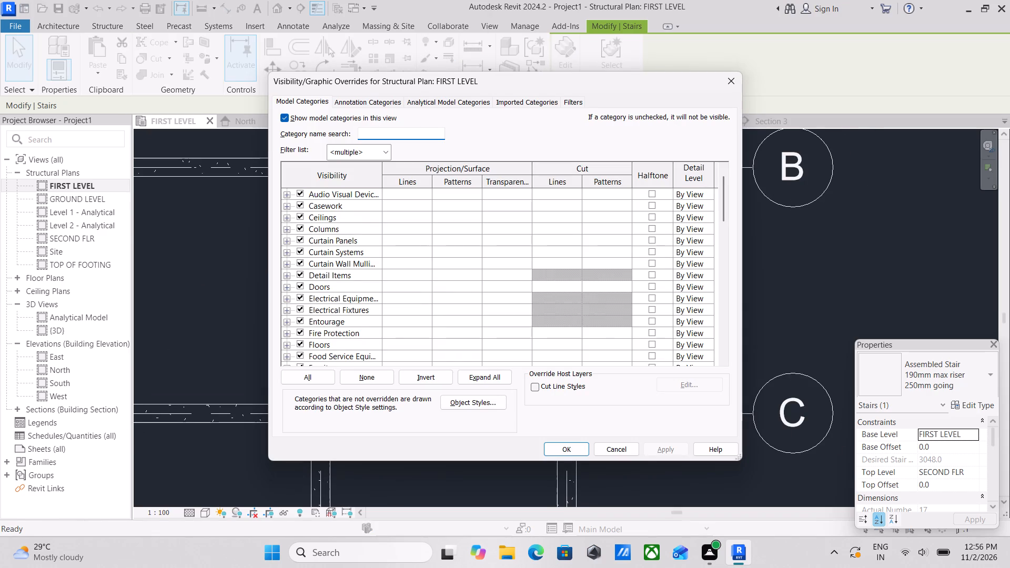
{"action": "key", "text": "a"}
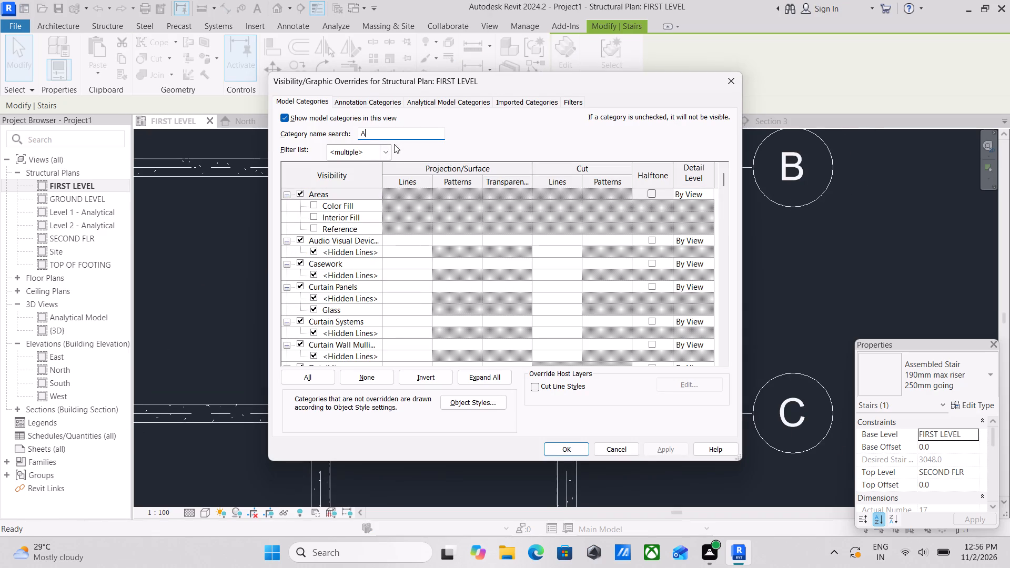
{"action": "left_click", "coordinate": [398, 143]}
{"action": "left_click", "coordinate": [386, 153]}
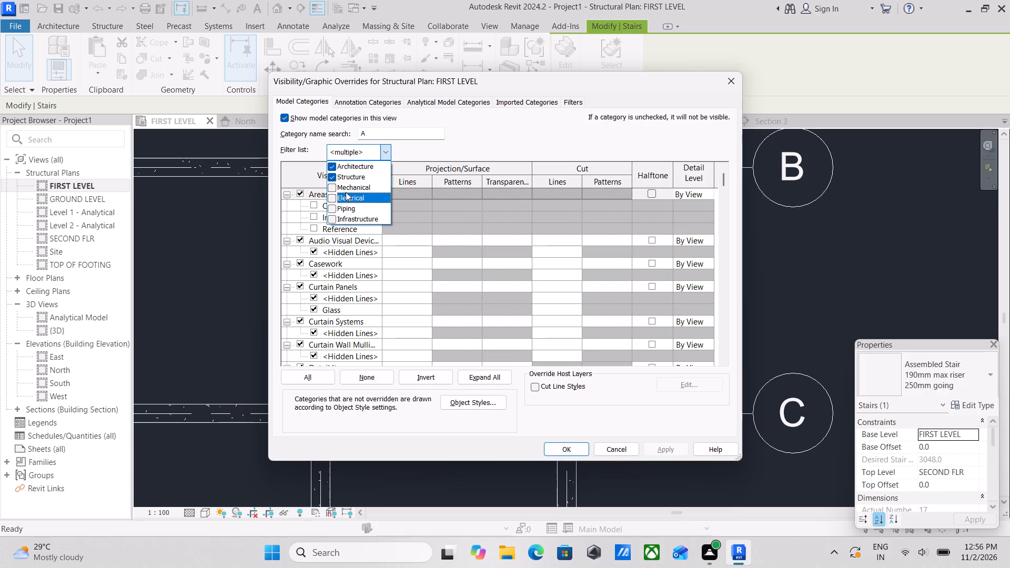
{"action": "left_click", "coordinate": [336, 178]}
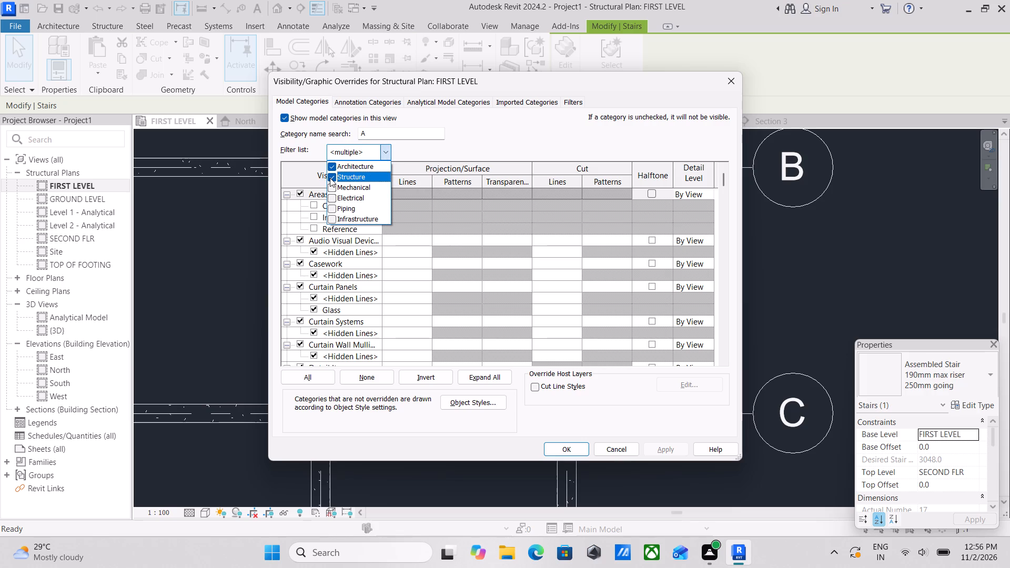
{"action": "left_click", "coordinate": [330, 178]}
{"action": "left_click", "coordinate": [330, 177]}
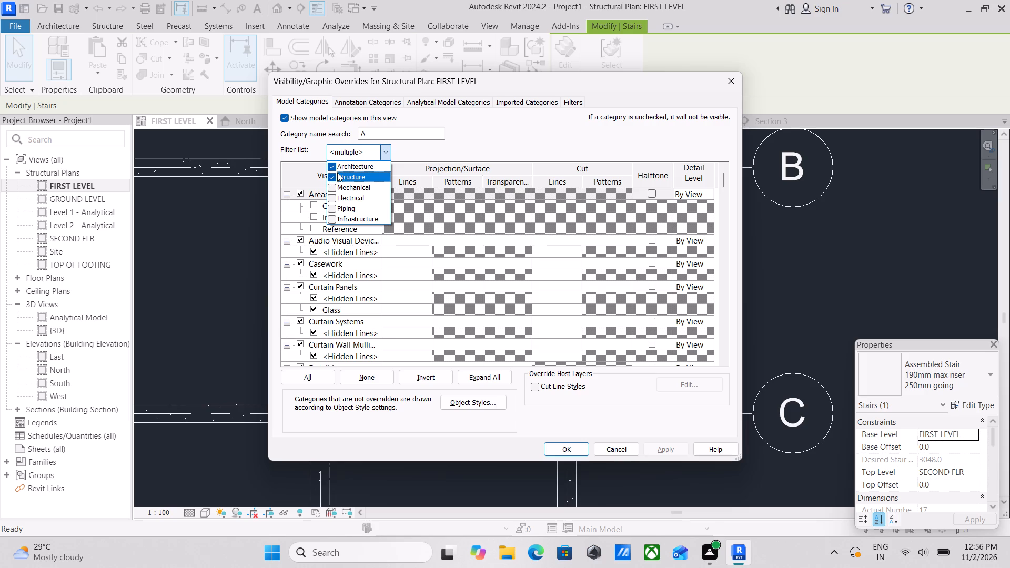
{"action": "left_click", "coordinate": [330, 168]}
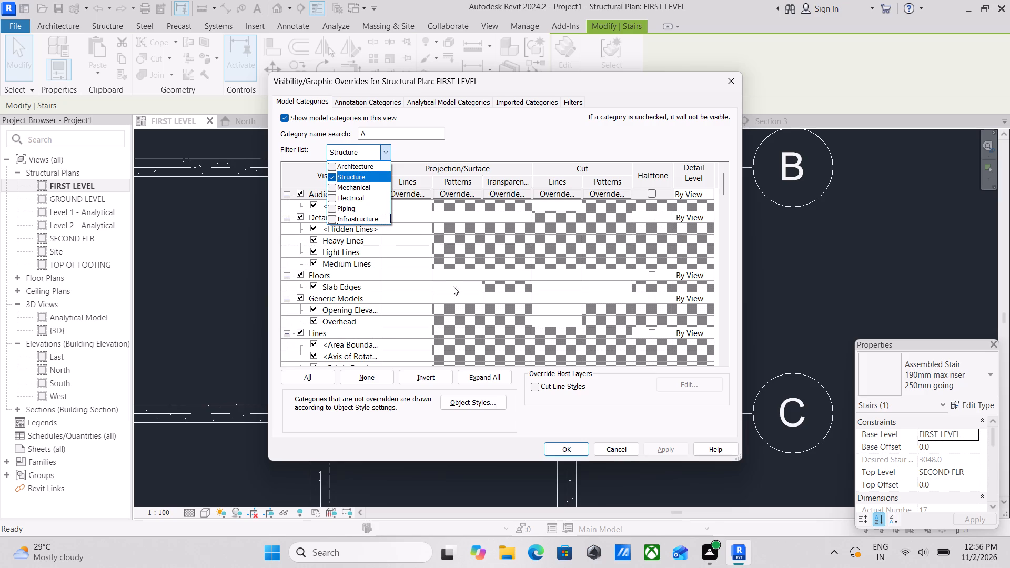
{"action": "left_click", "coordinate": [453, 285]}
Turn on all listed model categories and subcategories in FIRST LEVEL's visibility overrides, including the Structural Framing location lines and vertical bracing, and apply them.
{"action": "scroll", "coordinate": [337, 312], "scroll_direction": "down", "scroll_amount": 6}
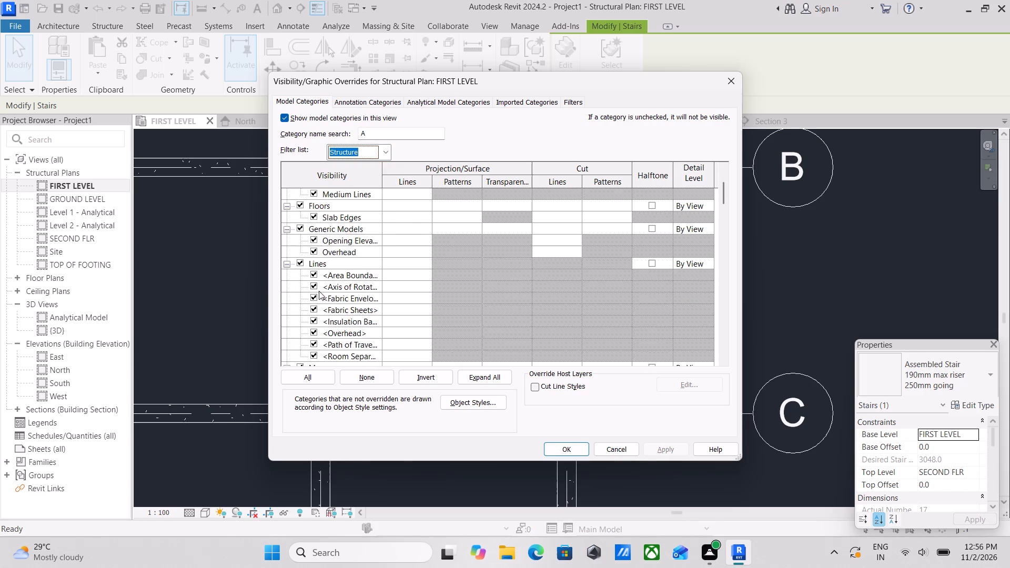
{"action": "scroll", "coordinate": [321, 301], "scroll_direction": "down", "scroll_amount": 4}
{"action": "left_click", "coordinate": [312, 373]}
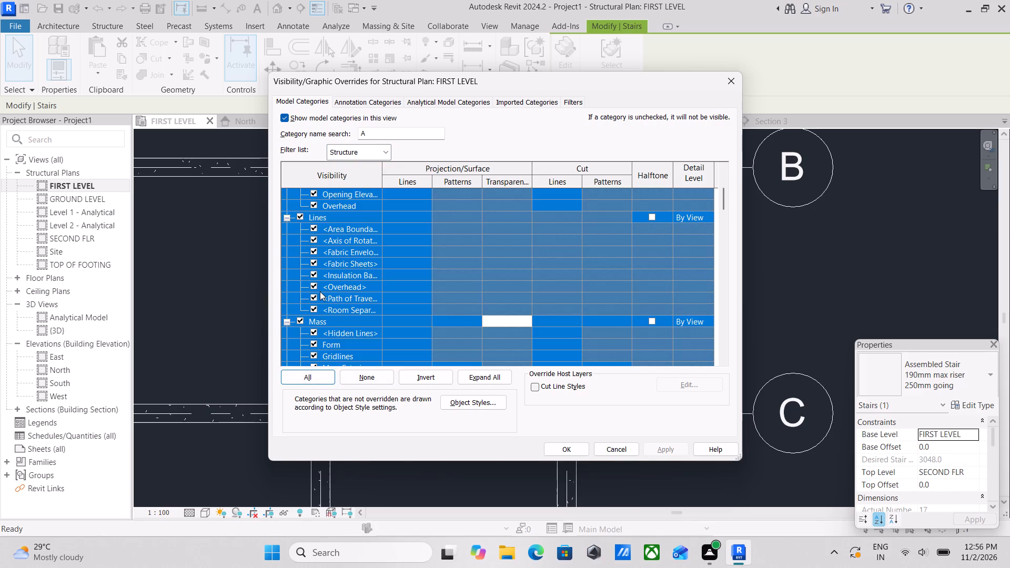
{"action": "scroll", "coordinate": [320, 291], "scroll_direction": "down", "scroll_amount": 18}
{"action": "scroll", "coordinate": [322, 298], "scroll_direction": "down", "scroll_amount": 6}
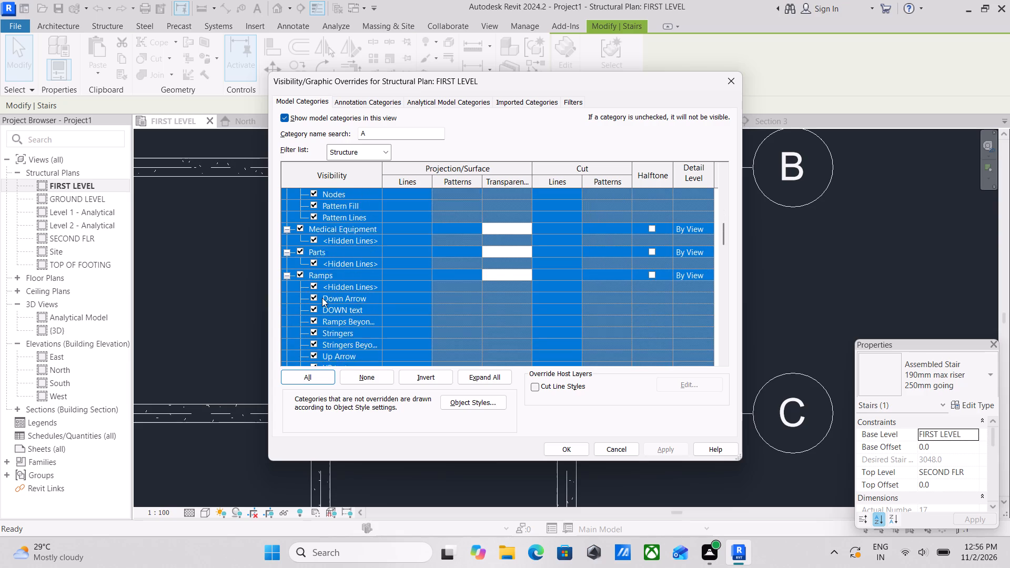
{"action": "scroll", "coordinate": [322, 298], "scroll_direction": "down", "scroll_amount": 12}
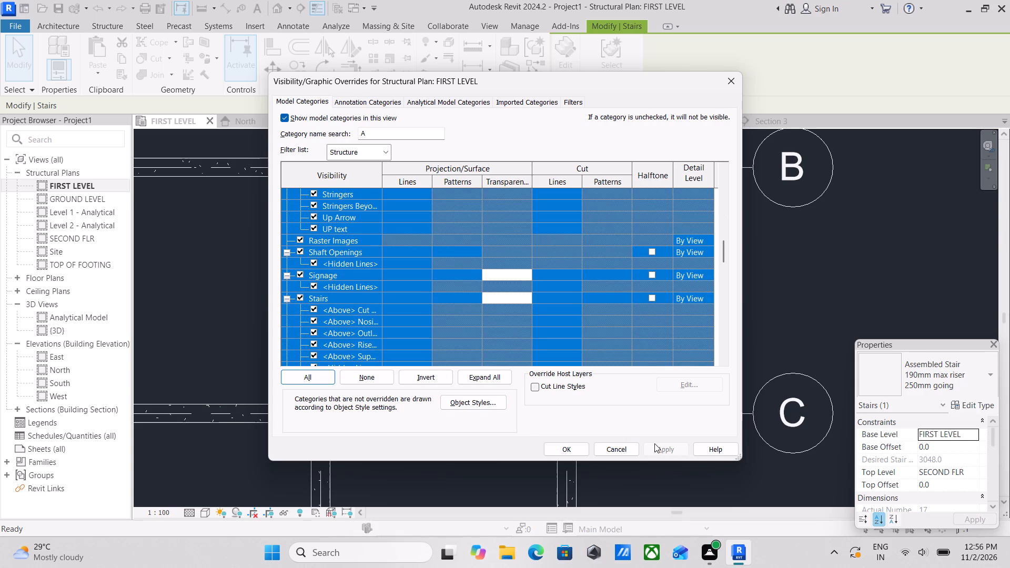
{"action": "scroll", "coordinate": [351, 284], "scroll_direction": "down", "scroll_amount": 8}
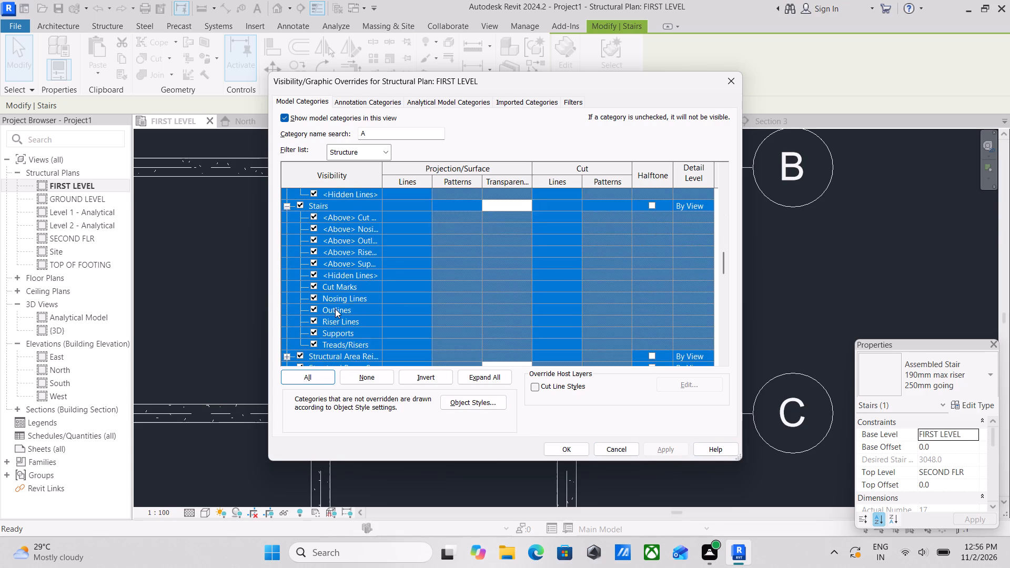
{"action": "scroll", "coordinate": [335, 309], "scroll_direction": "down", "scroll_amount": 9}
{"action": "scroll", "coordinate": [381, 306], "scroll_direction": "down", "scroll_amount": 11}
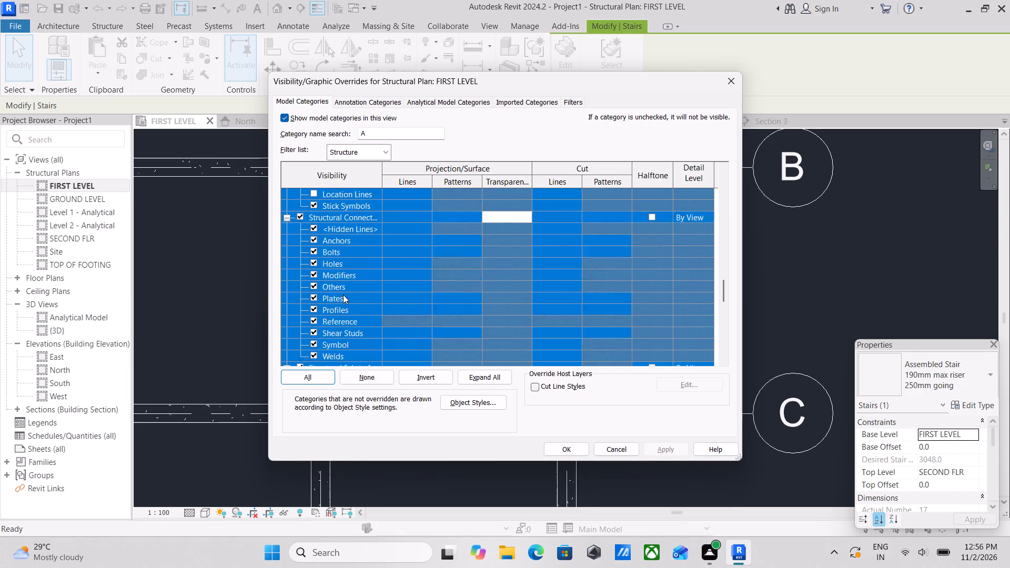
{"action": "scroll", "coordinate": [343, 295], "scroll_direction": "down", "scroll_amount": 11}
{"action": "scroll", "coordinate": [392, 366], "scroll_direction": "down", "scroll_amount": 4}
{"action": "scroll", "coordinate": [321, 312], "scroll_direction": "down", "scroll_amount": 3}
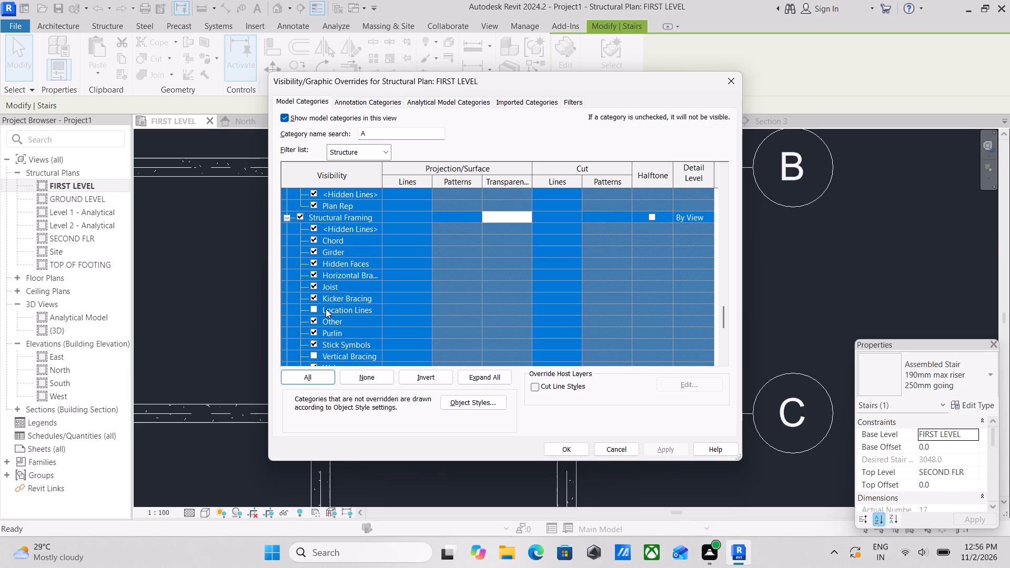
{"action": "left_click", "coordinate": [317, 296]}
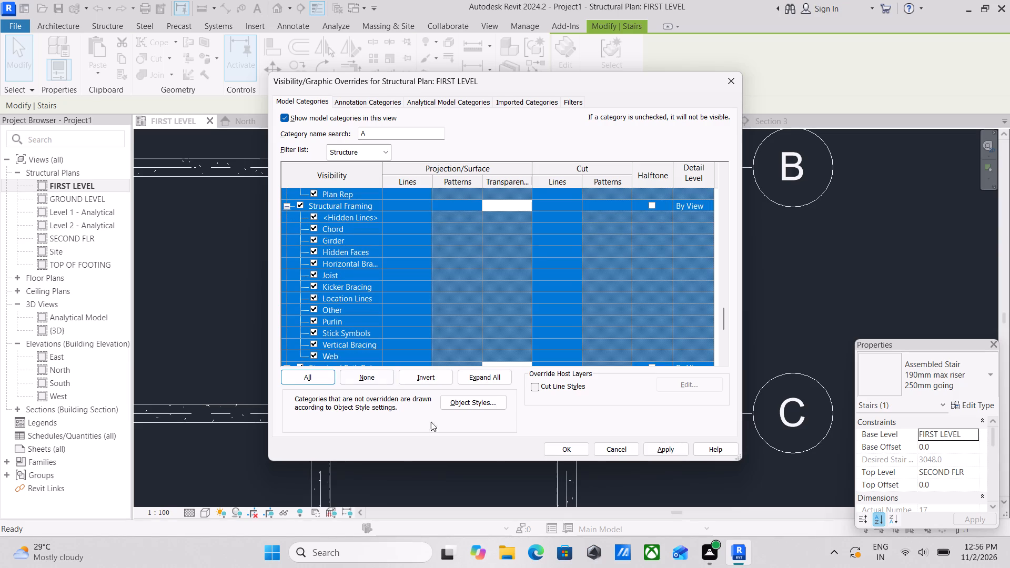
{"action": "left_click", "coordinate": [662, 446]}
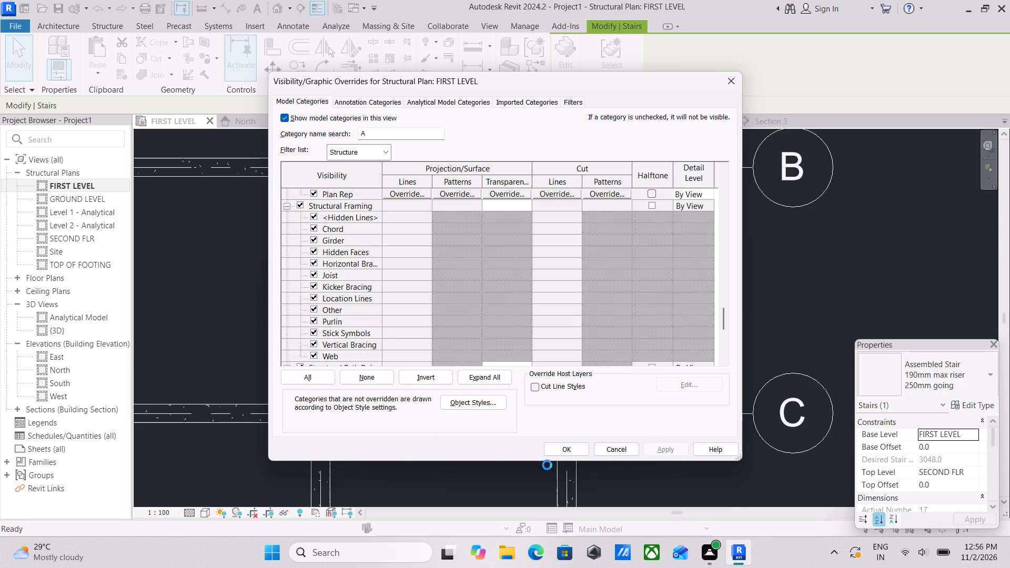
{"action": "left_click", "coordinate": [555, 455]}
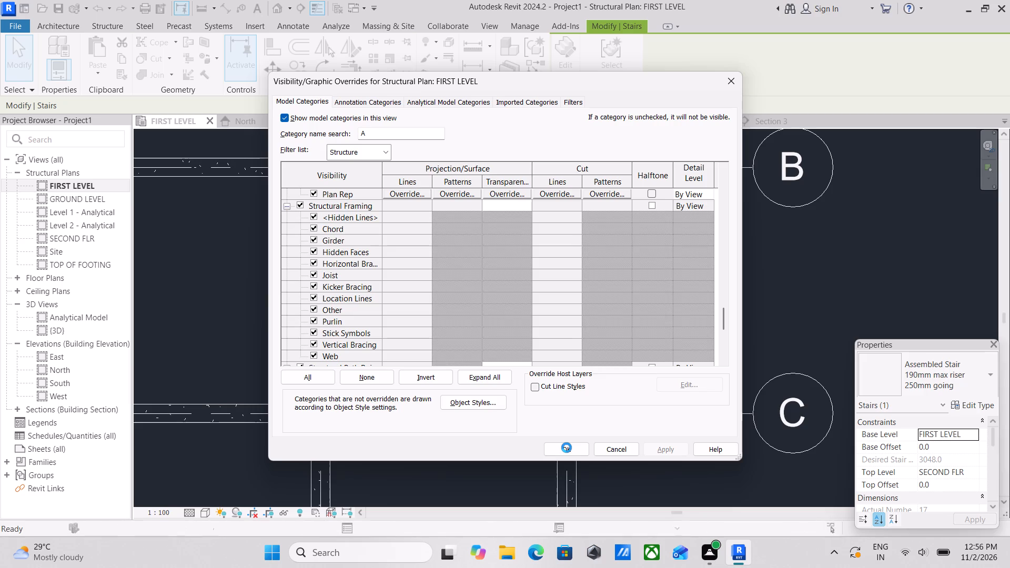
Inspect the stair's display in the FIRST LEVEL plan and examine the building around the stair bay in the 3D view.
{"action": "scroll", "coordinate": [539, 329], "scroll_direction": "down", "scroll_amount": 2}
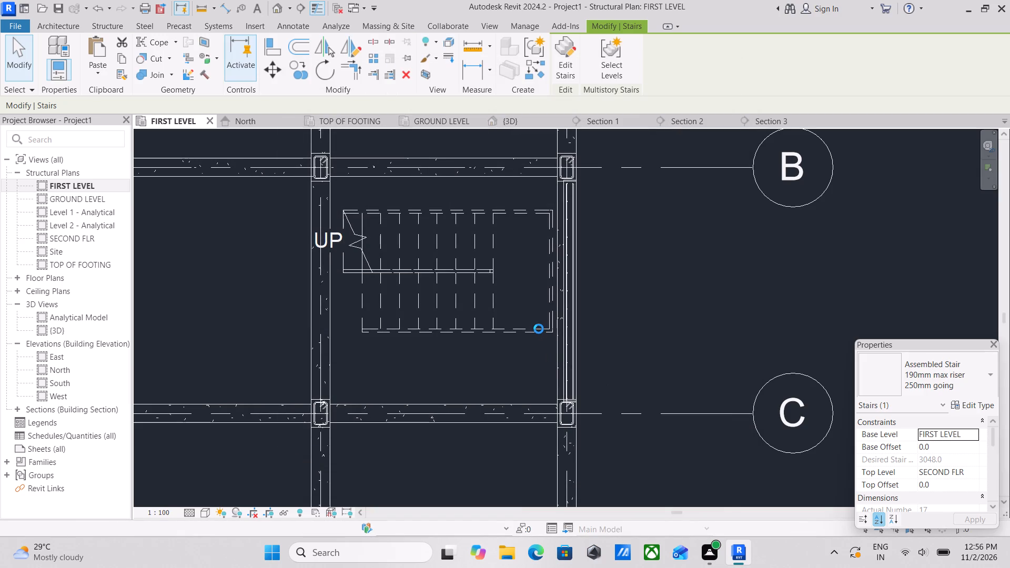
{"action": "scroll", "coordinate": [488, 287], "scroll_direction": "up", "scroll_amount": 2}
{"action": "scroll", "coordinate": [476, 329], "scroll_direction": "down", "scroll_amount": 1}
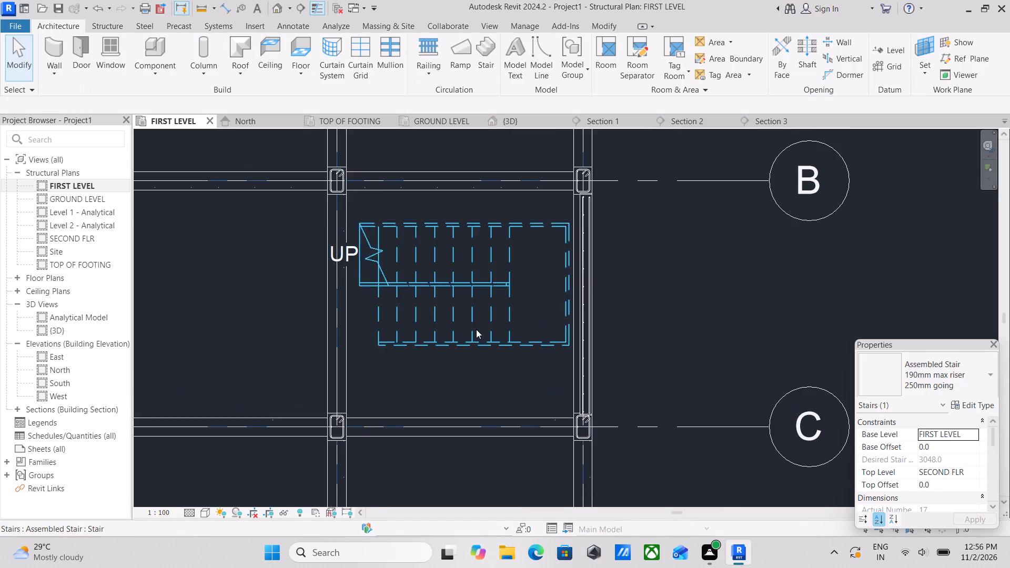
{"action": "scroll", "coordinate": [476, 329], "scroll_direction": "down", "scroll_amount": 1}
{"action": "scroll", "coordinate": [471, 286], "scroll_direction": "down", "scroll_amount": 1}
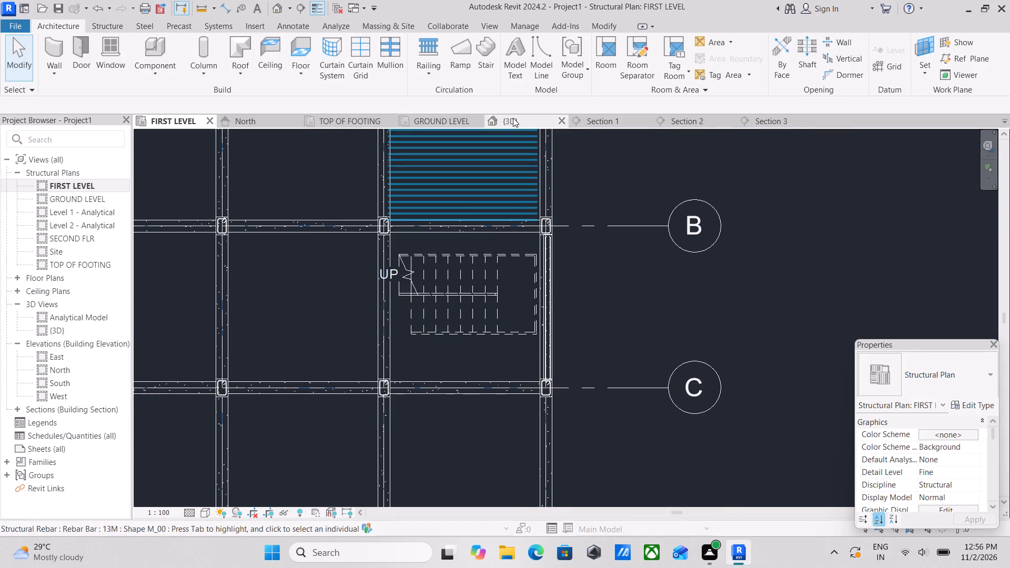
{"action": "left_click", "coordinate": [513, 118]}
{"action": "scroll", "coordinate": [581, 326], "scroll_direction": "down", "scroll_amount": 2}
{"action": "middle_click_drag", "start_coordinate": [553, 341], "coordinate": [562, 315], "text": "shift"}
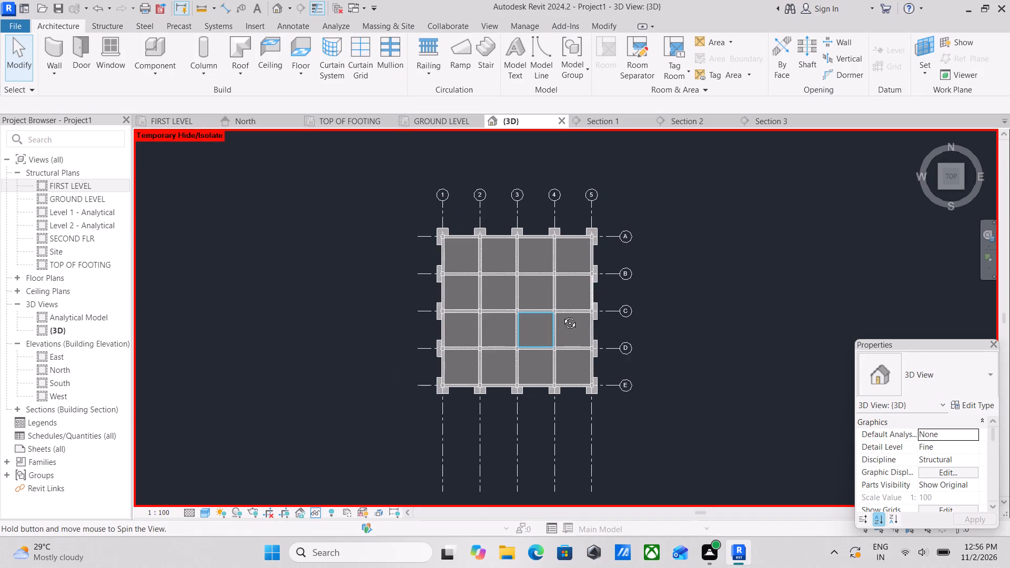
{"action": "middle_click_drag", "start_coordinate": [562, 315], "coordinate": [603, 82], "text": "shift"}
{"action": "middle_click_drag", "start_coordinate": [552, 293], "coordinate": [518, 165], "text": "shift"}
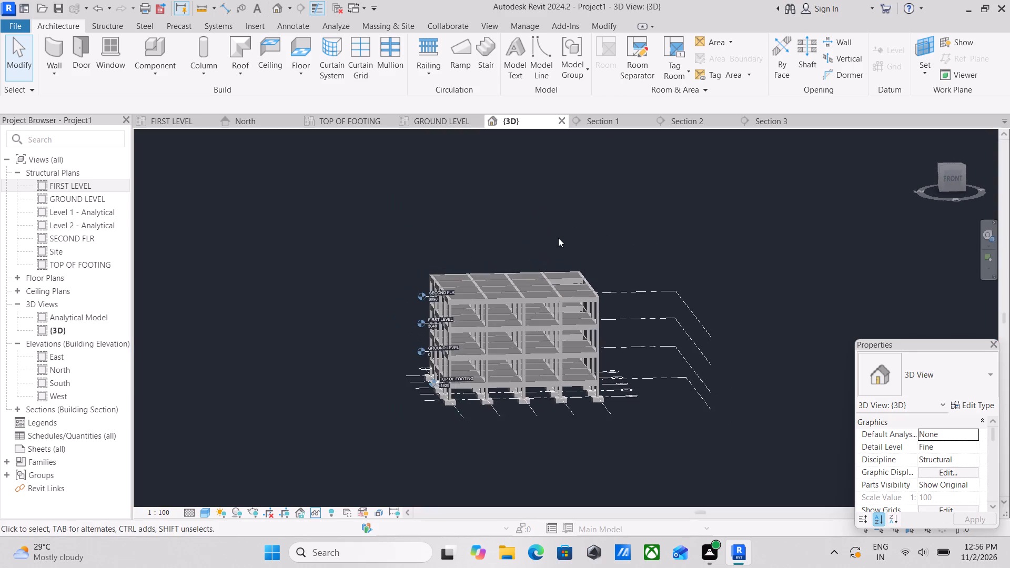
{"action": "middle_click_drag", "start_coordinate": [592, 321], "coordinate": [491, 350], "text": "shift"}
{"action": "scroll", "coordinate": [615, 343], "scroll_direction": "up", "scroll_amount": 3}
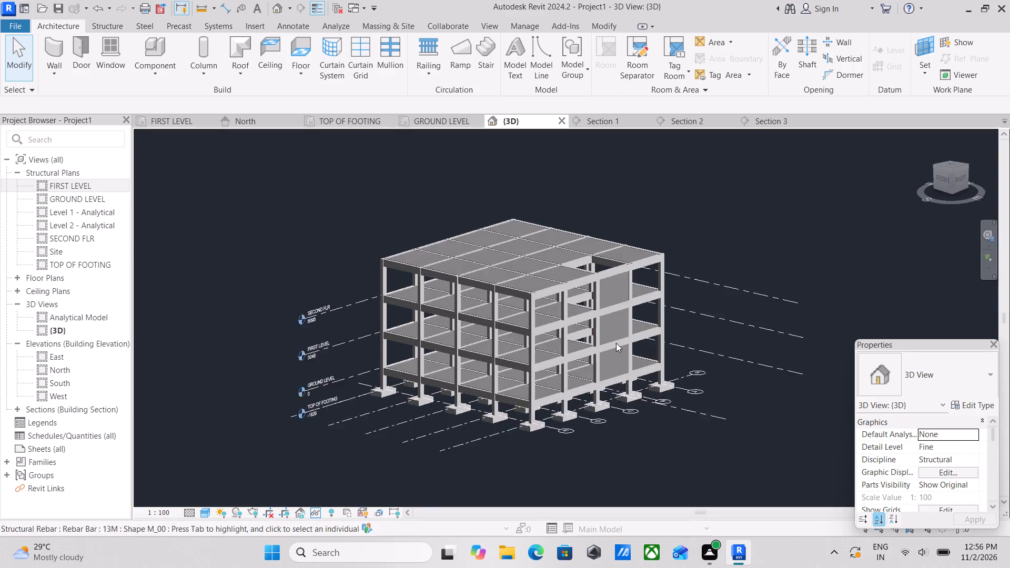
{"action": "scroll", "coordinate": [616, 343], "scroll_direction": "up", "scroll_amount": 3}
{"action": "scroll", "coordinate": [525, 350], "scroll_direction": "up", "scroll_amount": 3}
{"action": "middle_click_drag", "start_coordinate": [610, 326], "coordinate": [721, 264], "text": "shift"}
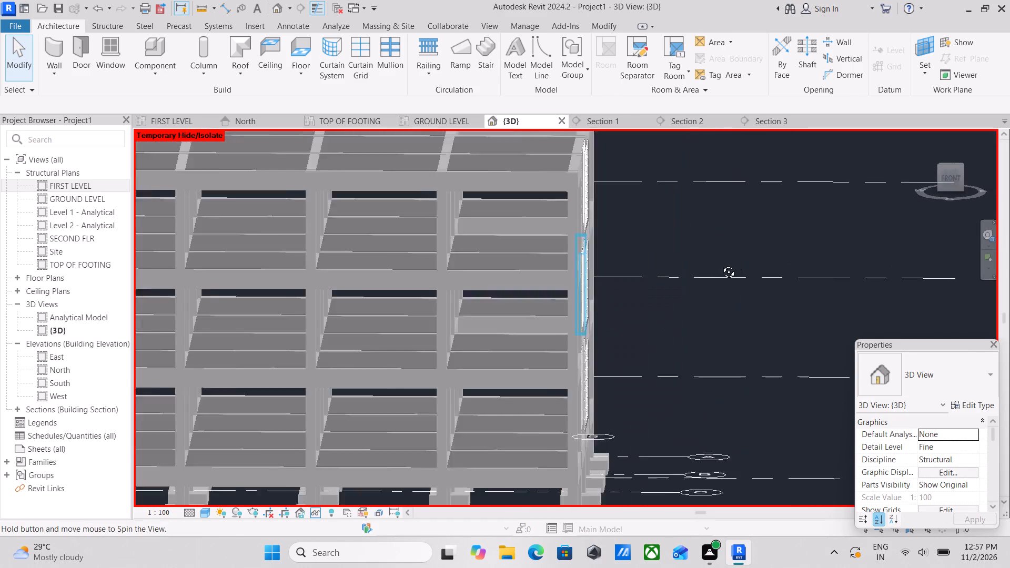
{"action": "middle_click_drag", "start_coordinate": [721, 264], "coordinate": [701, 347], "text": "shift"}
{"action": "scroll", "coordinate": [697, 340], "scroll_direction": "up", "scroll_amount": 1}
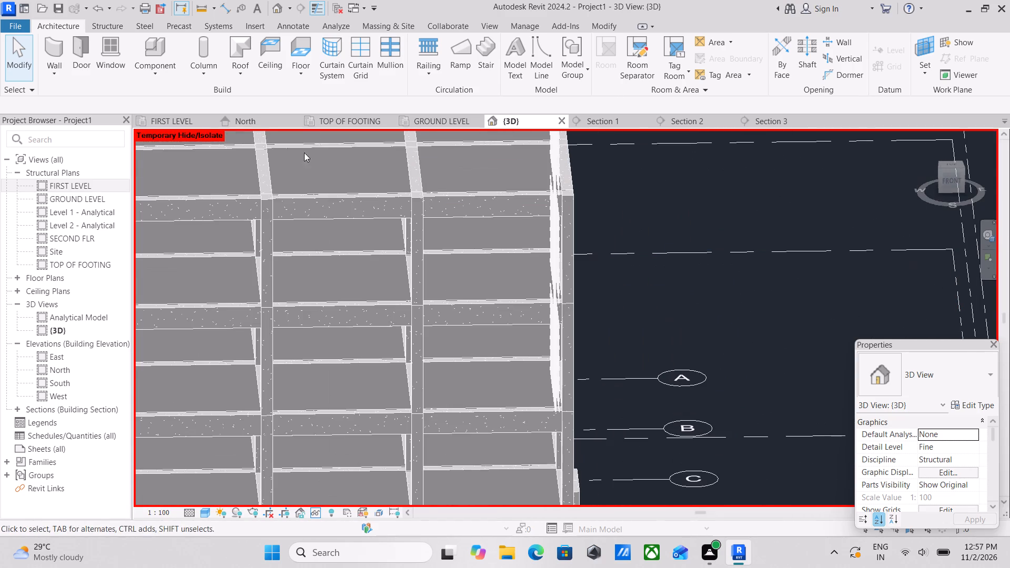
Change the stair between grids B and C on FIRST LEVEL to the Cast-In-Place Stair type Monolithic Stair.
{"action": "left_click", "coordinate": [187, 121]}
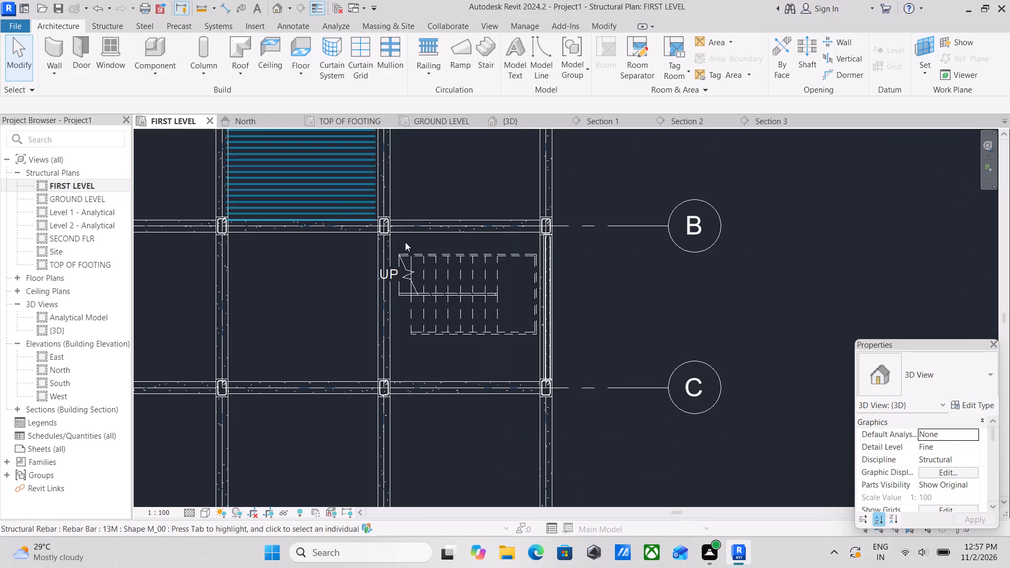
{"action": "scroll", "coordinate": [519, 300], "scroll_direction": "up", "scroll_amount": 1}
{"action": "left_click", "coordinate": [509, 253]}
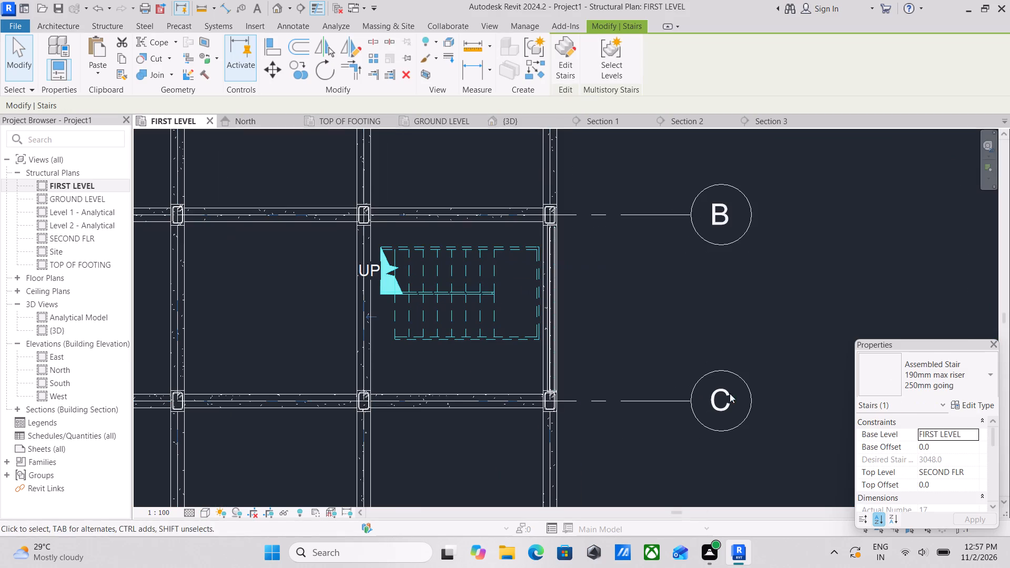
{"action": "scroll", "coordinate": [474, 262], "scroll_direction": "up", "scroll_amount": 2}
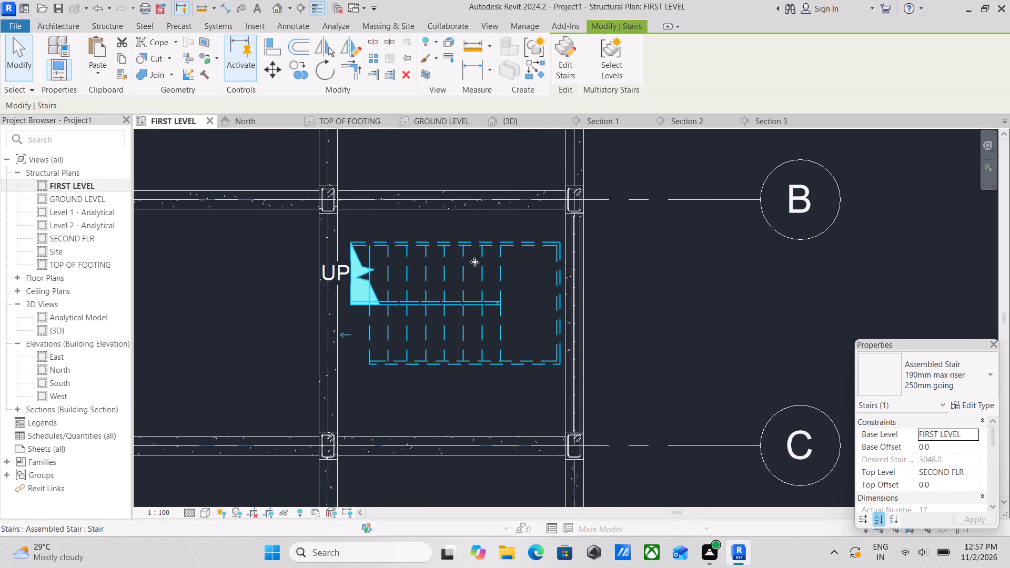
{"action": "scroll", "coordinate": [488, 283], "scroll_direction": "up", "scroll_amount": 2}
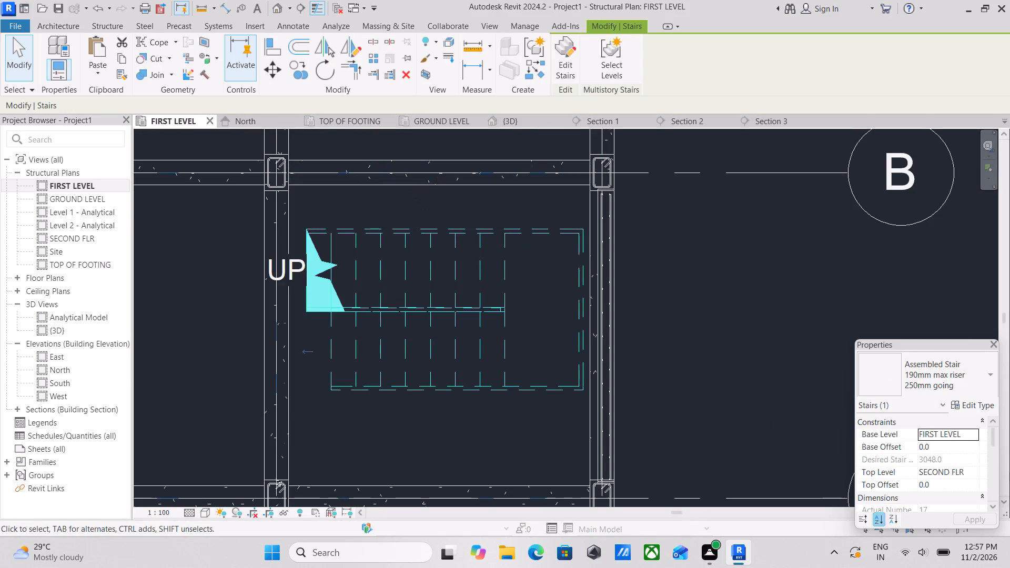
{"action": "left_click", "coordinate": [971, 387]}
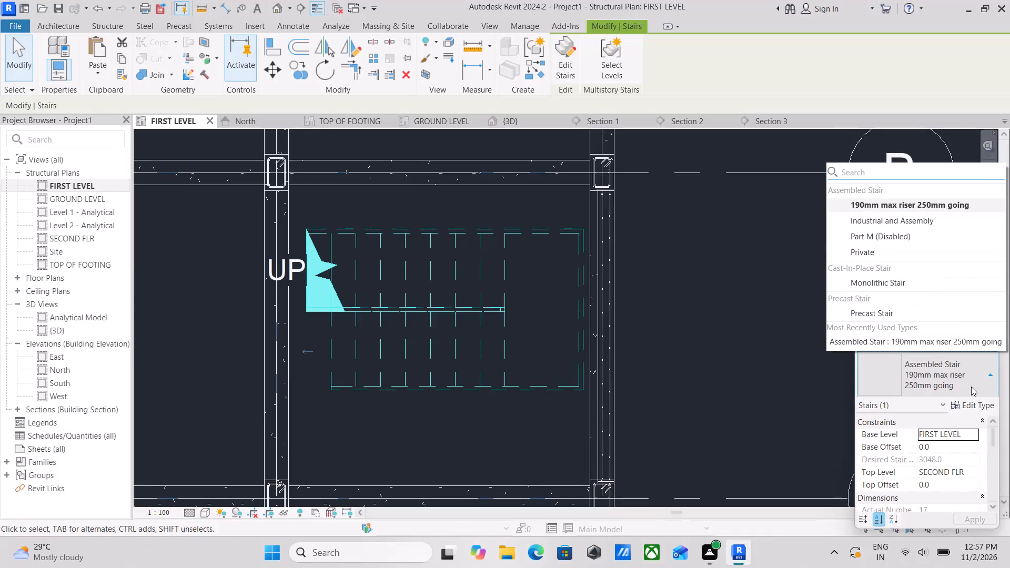
{"action": "left_click", "coordinate": [856, 279]}
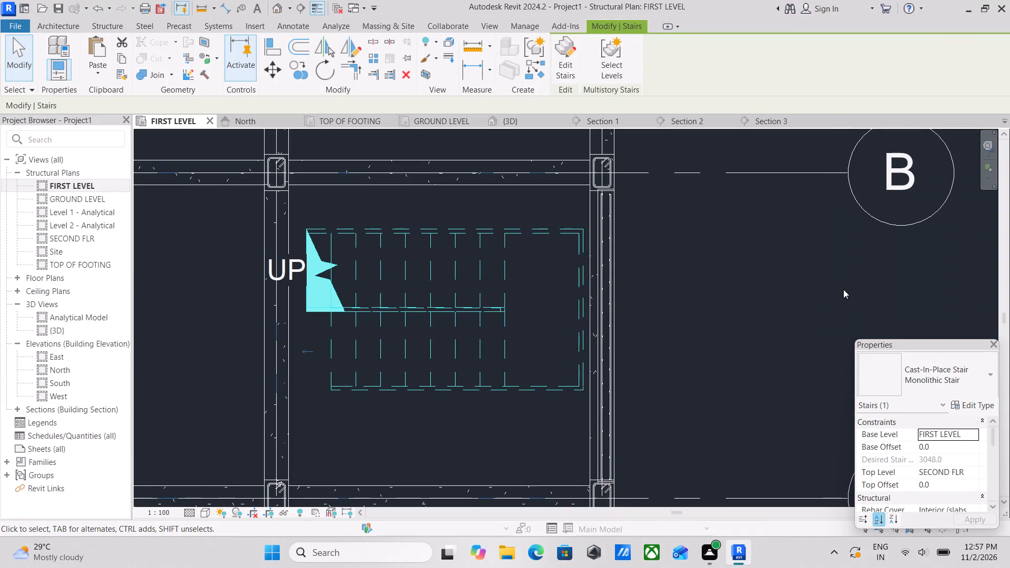
{"action": "scroll", "coordinate": [522, 290], "scroll_direction": "down", "scroll_amount": 2}
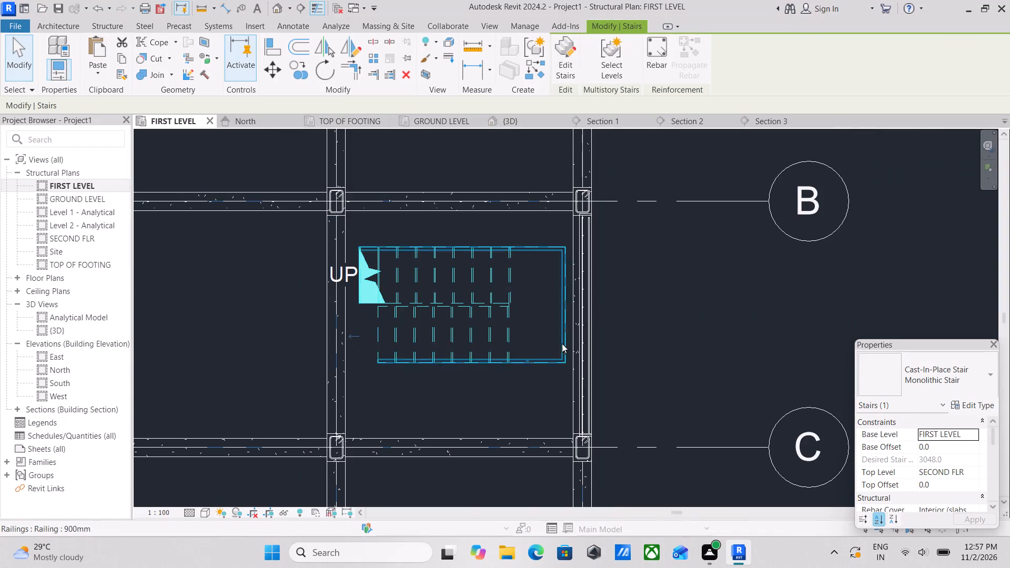
{"action": "key", "text": "Escape"}
{"action": "key", "text": "Escape"}
{"action": "left_click", "coordinate": [528, 363]}
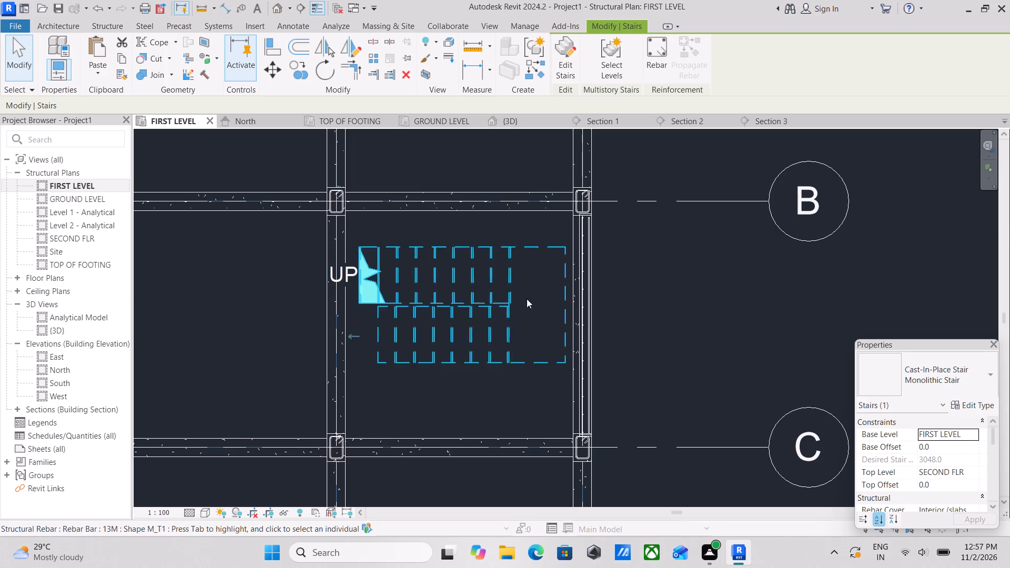
{"action": "scroll", "coordinate": [528, 311], "scroll_direction": "down", "scroll_amount": 3}
{"action": "key", "text": "Escape"}
{"action": "scroll", "coordinate": [586, 292], "scroll_direction": "down", "scroll_amount": 3}
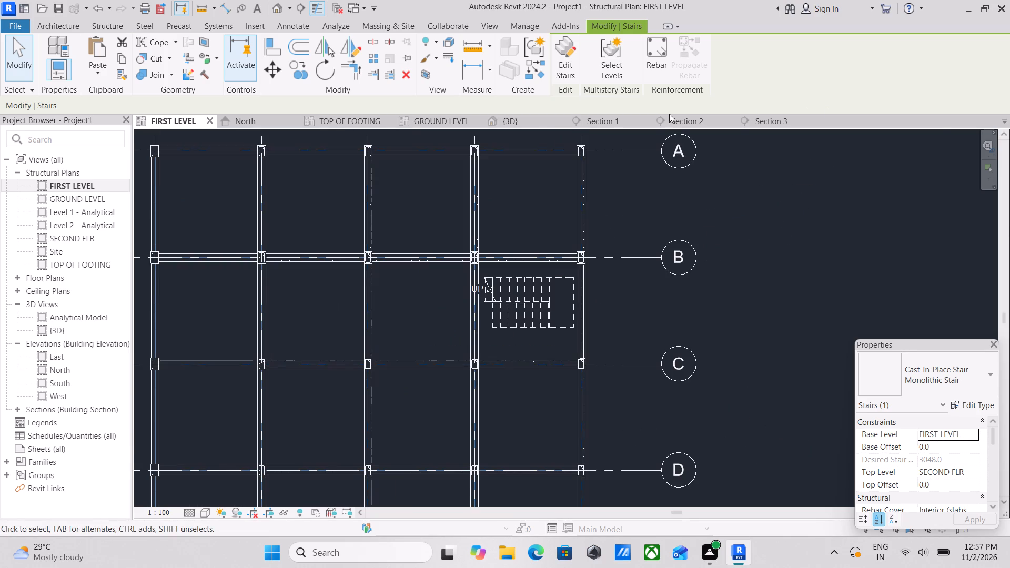
Examine the building from several angles in the 3D view and check the GROUND LEVEL and TOP OF FOOTING plans.
{"action": "left_click", "coordinate": [517, 120]}
{"action": "scroll", "coordinate": [551, 310], "scroll_direction": "down", "scroll_amount": 3}
{"action": "scroll", "coordinate": [561, 359], "scroll_direction": "down", "scroll_amount": 2}
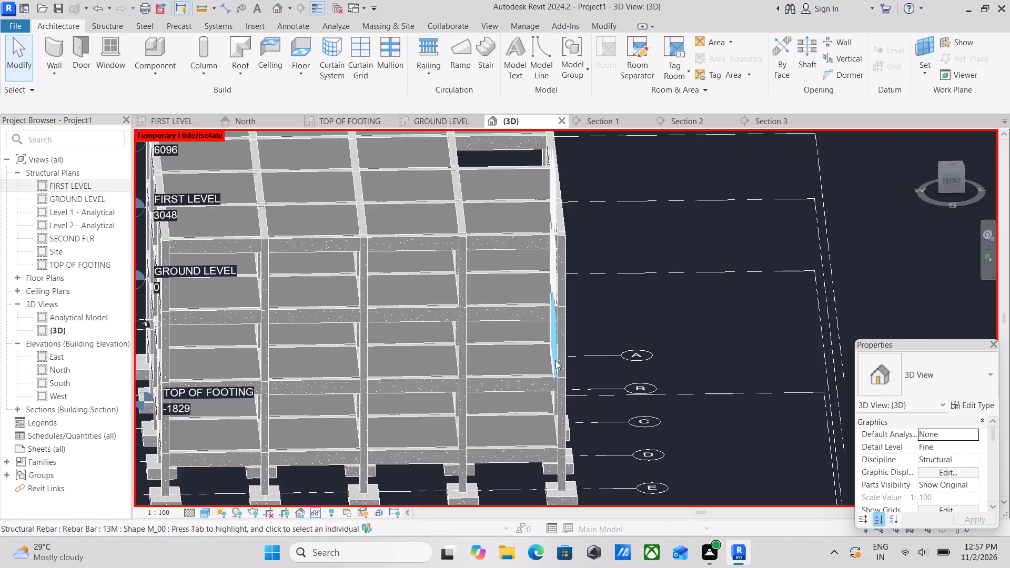
{"action": "middle_click_drag", "start_coordinate": [555, 360], "coordinate": [606, 343]}
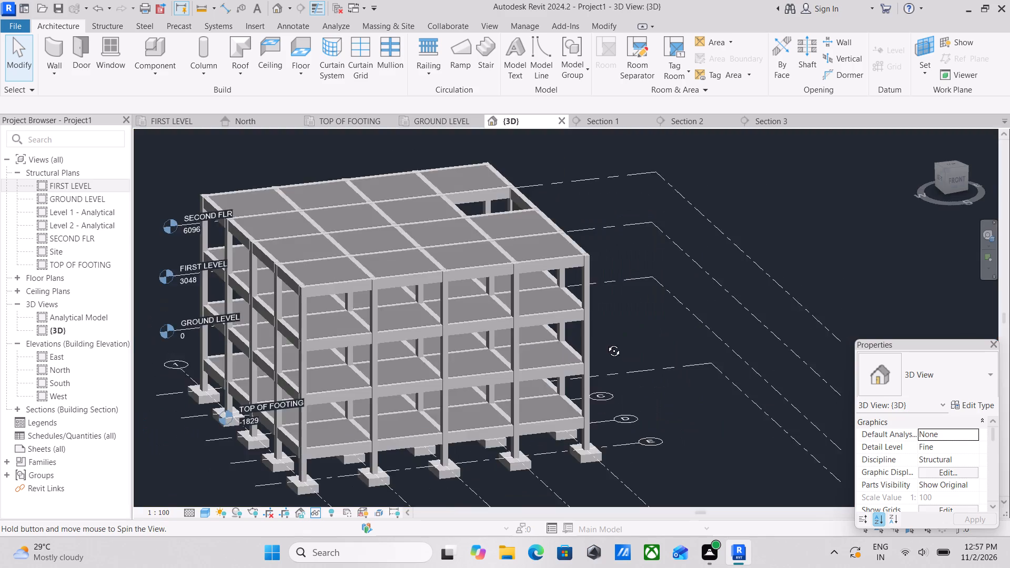
{"action": "middle_click_drag", "start_coordinate": [606, 343], "coordinate": [565, 309]}
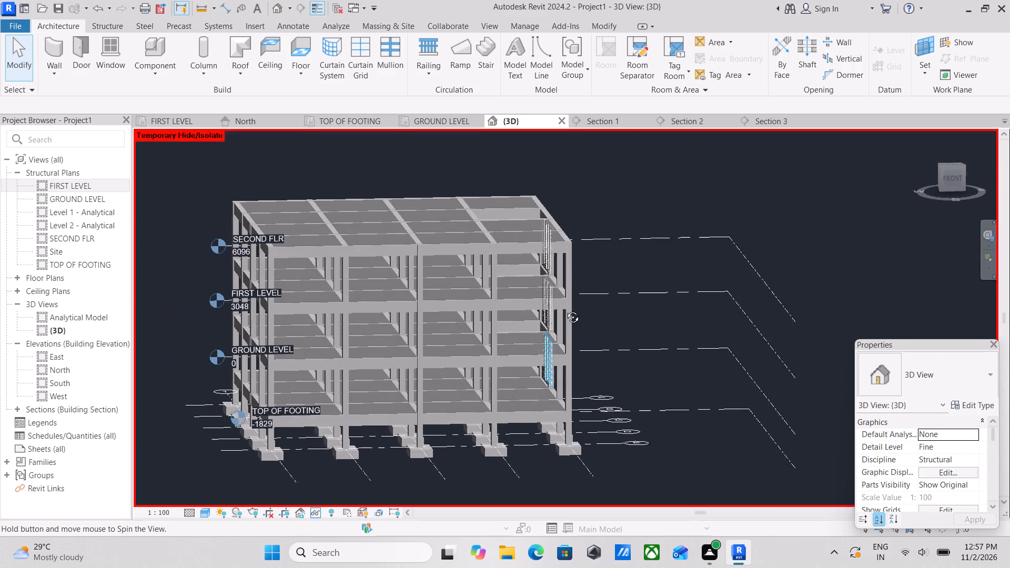
{"action": "middle_click_drag", "start_coordinate": [565, 309], "coordinate": [569, 318]}
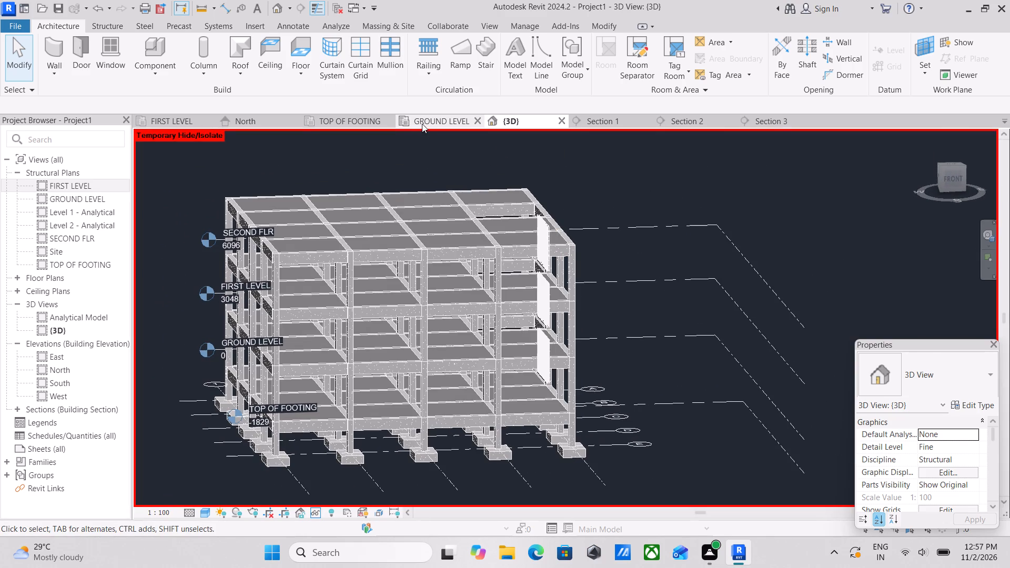
{"action": "left_click", "coordinate": [422, 124]}
{"action": "left_click", "coordinate": [366, 121]}
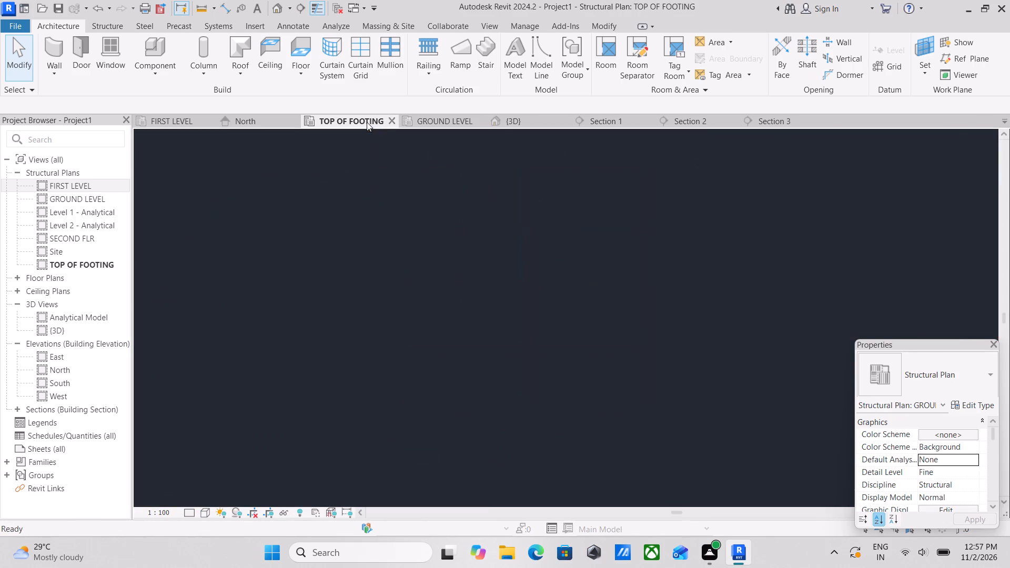
{"action": "scroll", "coordinate": [617, 300], "scroll_direction": "down", "scroll_amount": 1}
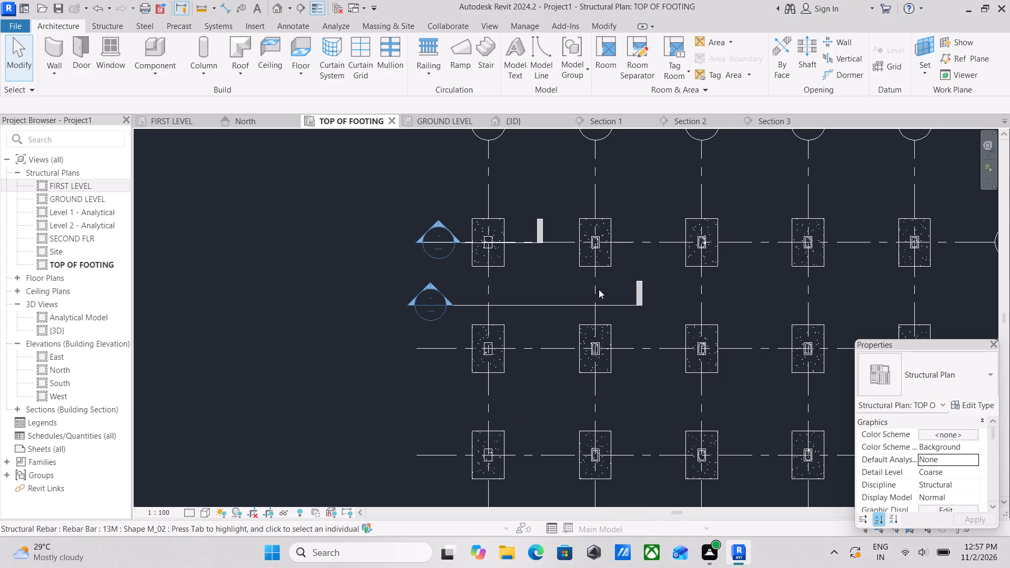
Copy the monolithic stair between grids B and C on FIRST LEVEL and paste it aligned to GROUND LEVEL.
{"action": "left_click", "coordinate": [183, 117]}
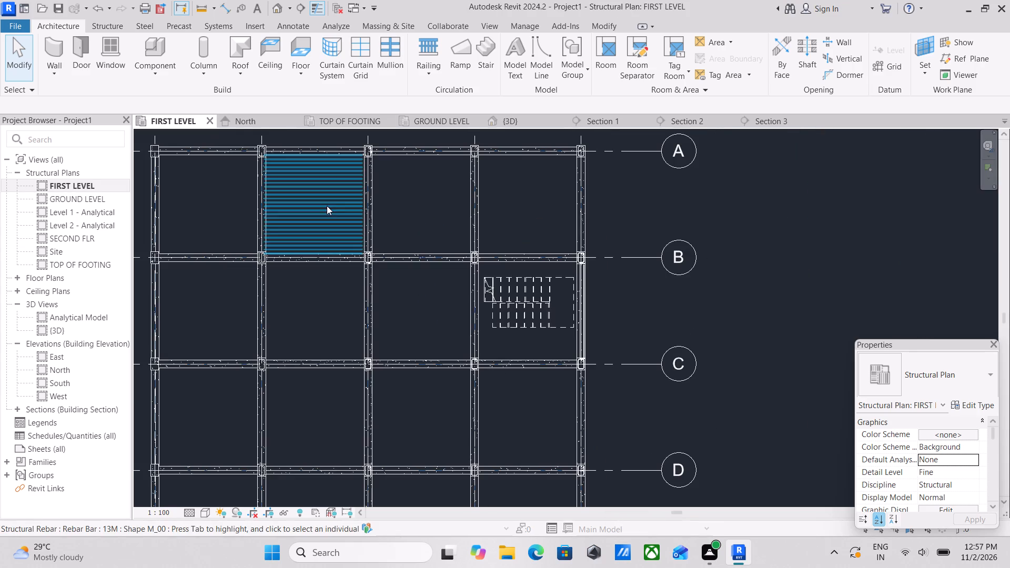
{"action": "scroll", "coordinate": [520, 322], "scroll_direction": "up", "scroll_amount": 3}
{"action": "left_click", "coordinate": [536, 322]}
{"action": "scroll", "coordinate": [568, 317], "scroll_direction": "up", "scroll_amount": 3}
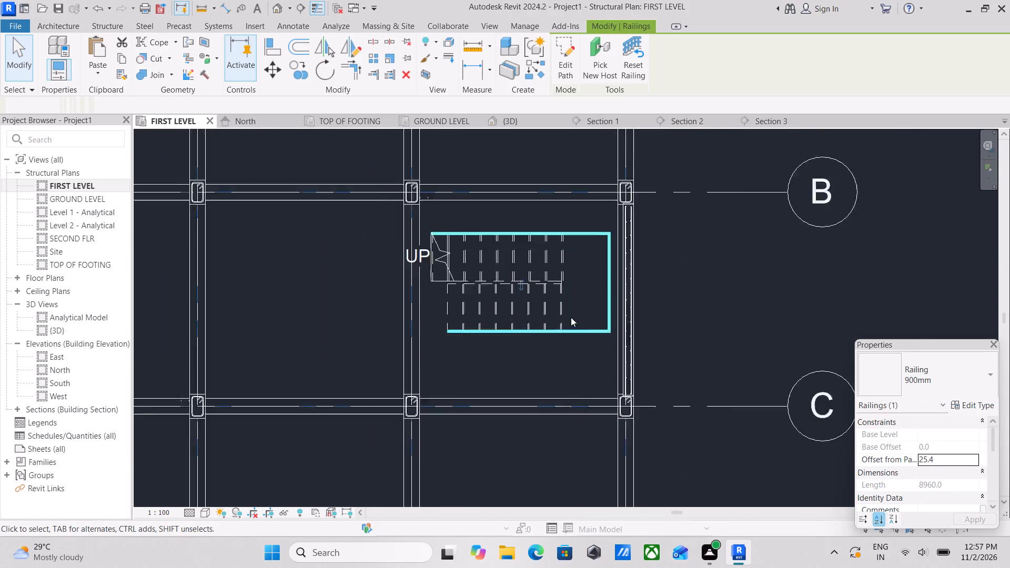
{"action": "scroll", "coordinate": [571, 317], "scroll_direction": "up", "scroll_amount": 3}
{"action": "key", "text": "Escape"}
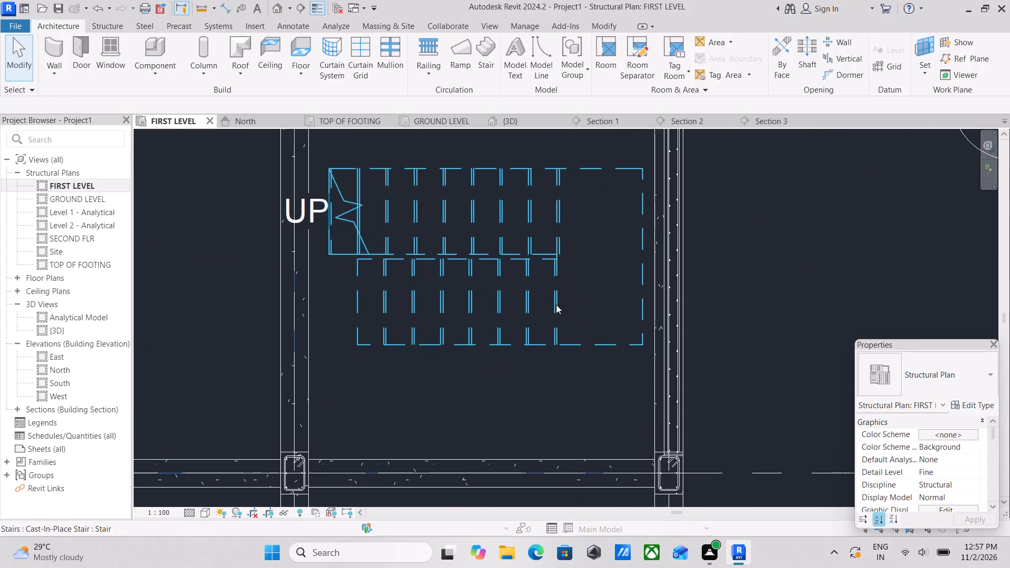
{"action": "left_click", "coordinate": [556, 305]}
{"action": "scroll", "coordinate": [560, 298], "scroll_direction": "down", "scroll_amount": 3}
{"action": "middle_click_drag", "start_coordinate": [560, 298], "coordinate": [473, 299]}
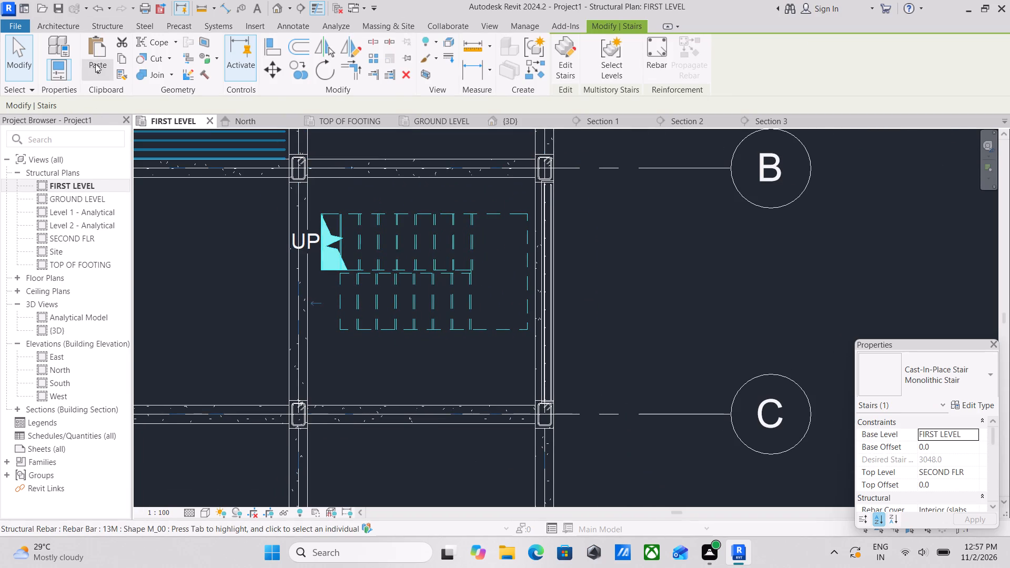
{"action": "left_click", "coordinate": [123, 58]}
{"action": "left_click", "coordinate": [107, 69]}
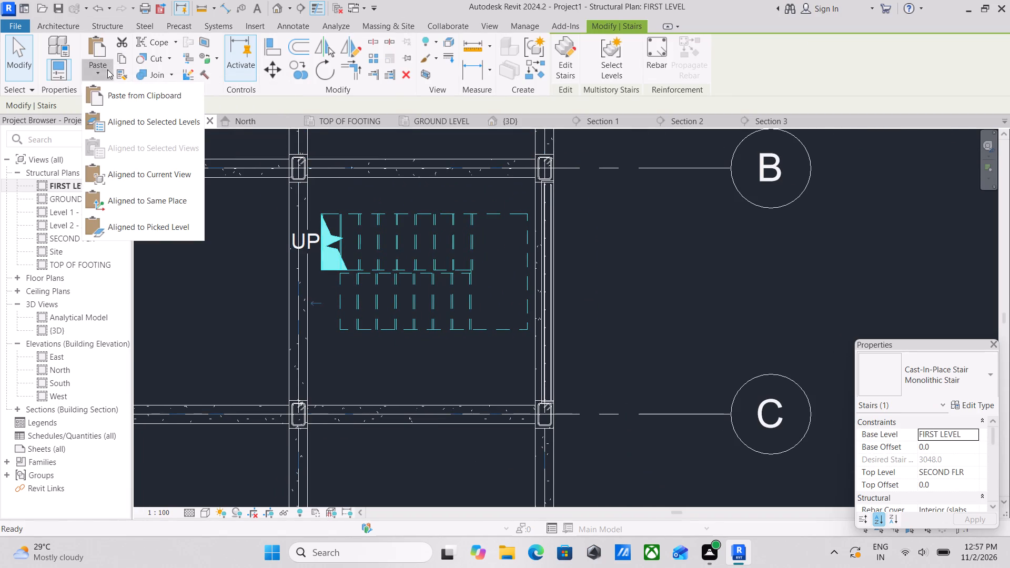
{"action": "left_click", "coordinate": [181, 128]}
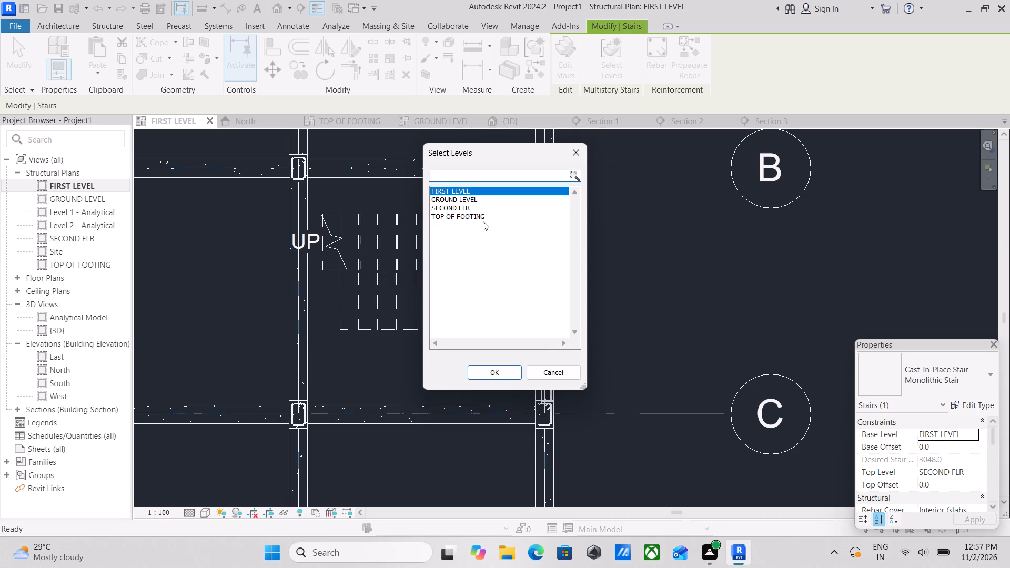
{"action": "left_click", "coordinate": [466, 201]}
{"action": "left_click", "coordinate": [497, 374]}
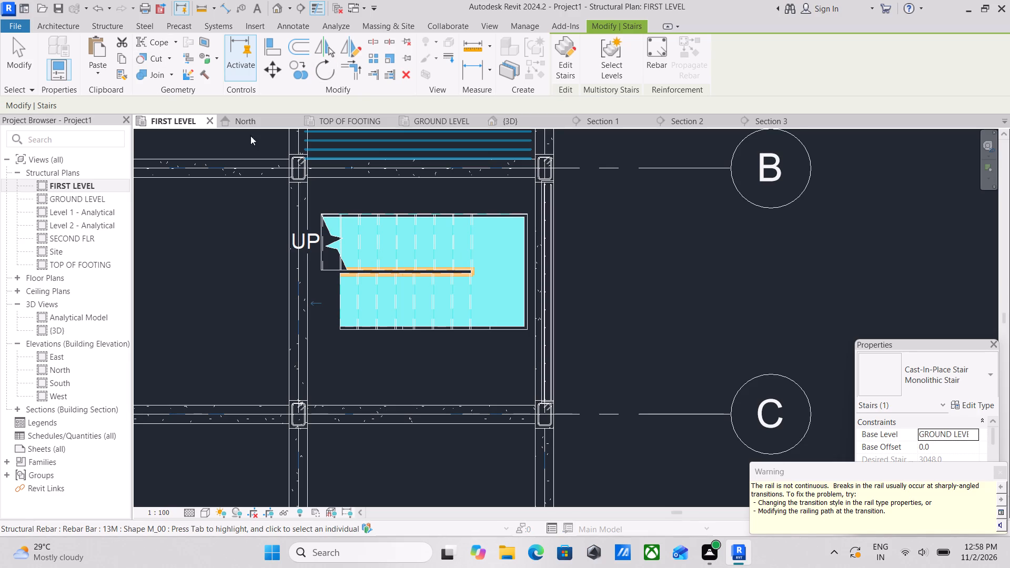
Examine the stair bay and the reinforced wall panels along the building's side in the 3D view.
{"action": "left_click", "coordinate": [517, 120]}
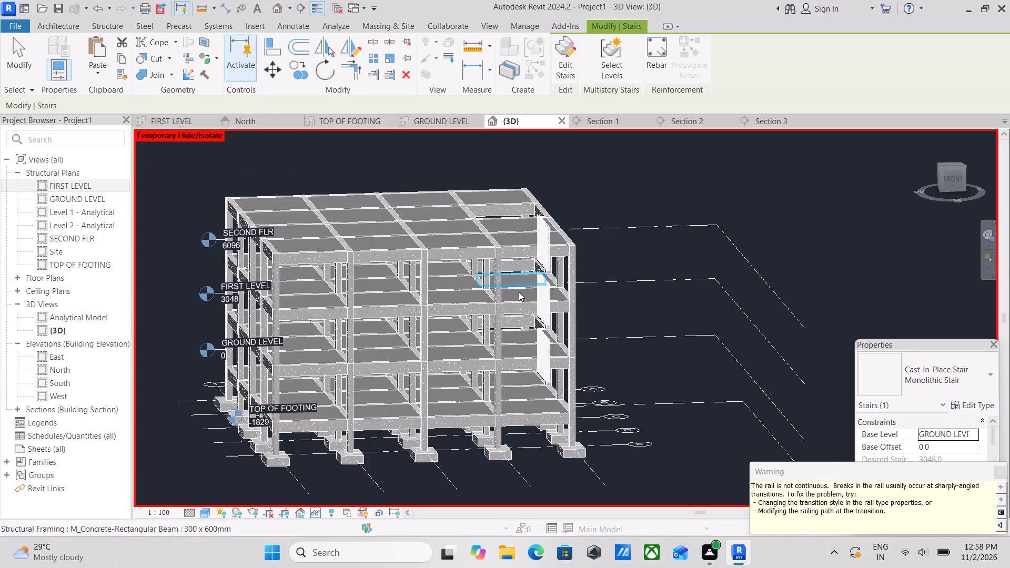
{"action": "scroll", "coordinate": [518, 327], "scroll_direction": "down", "scroll_amount": 3}
{"action": "scroll", "coordinate": [519, 352], "scroll_direction": "up", "scroll_amount": 6}
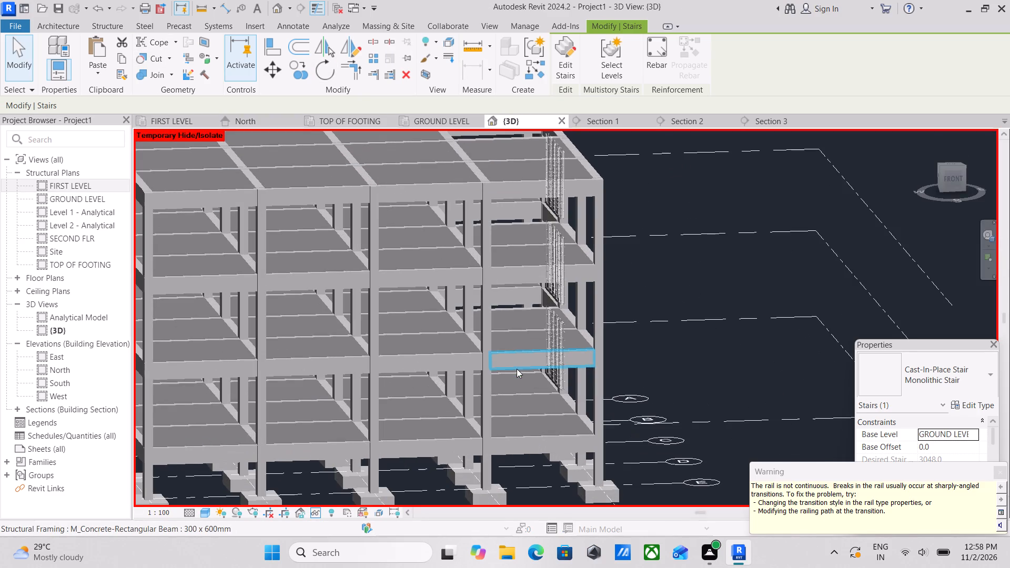
{"action": "middle_click_drag", "start_coordinate": [517, 369], "coordinate": [371, 332], "text": "shift"}
{"action": "scroll", "coordinate": [454, 323], "scroll_direction": "down", "scroll_amount": 1}
{"action": "middle_click_drag", "start_coordinate": [453, 323], "coordinate": [411, 362], "text": "shift"}
{"action": "scroll", "coordinate": [610, 324], "scroll_direction": "up", "scroll_amount": 14}
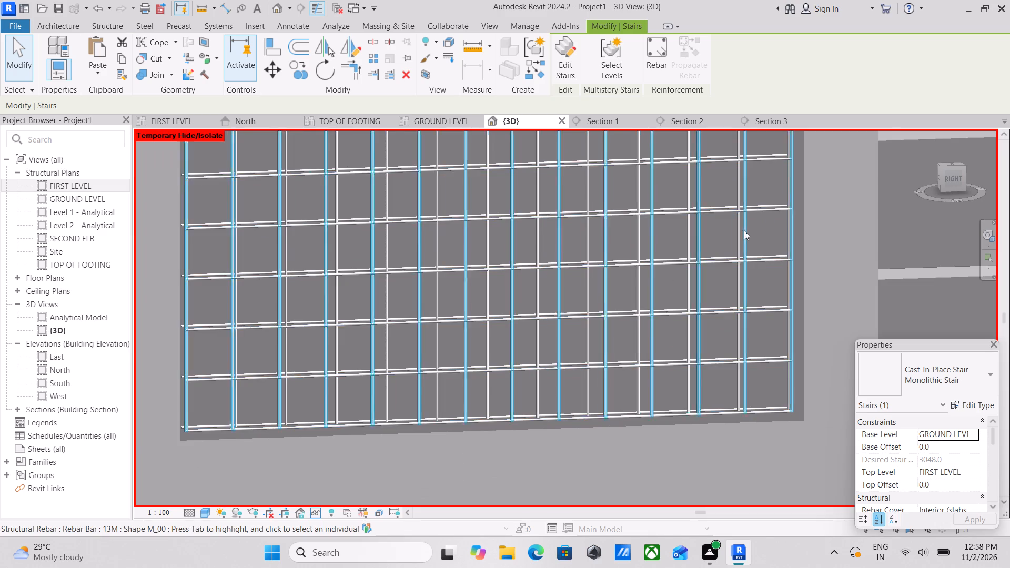
{"action": "left_click", "coordinate": [794, 277]}
{"action": "scroll", "coordinate": [793, 277], "scroll_direction": "down", "scroll_amount": 5}
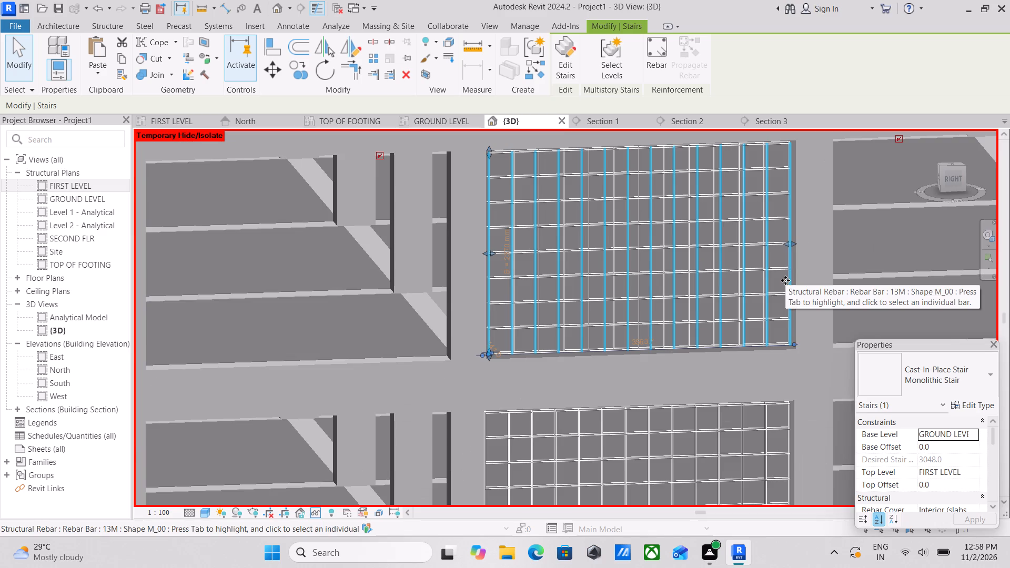
{"action": "scroll", "coordinate": [774, 275], "scroll_direction": "down", "scroll_amount": 4}
{"action": "middle_click_drag", "start_coordinate": [762, 258], "coordinate": [774, 336]}
{"action": "scroll", "coordinate": [774, 336], "scroll_direction": "up", "scroll_amount": 1}
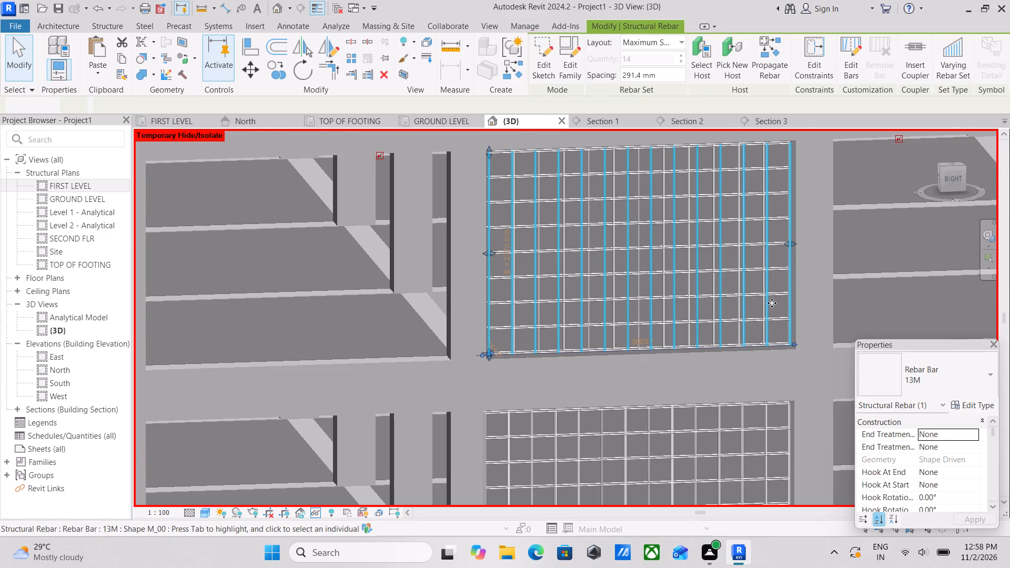
{"action": "scroll", "coordinate": [772, 303], "scroll_direction": "up", "scroll_amount": 3}
{"action": "key", "text": "Escape"}
{"action": "scroll", "coordinate": [770, 296], "scroll_direction": "up", "scroll_amount": 2}
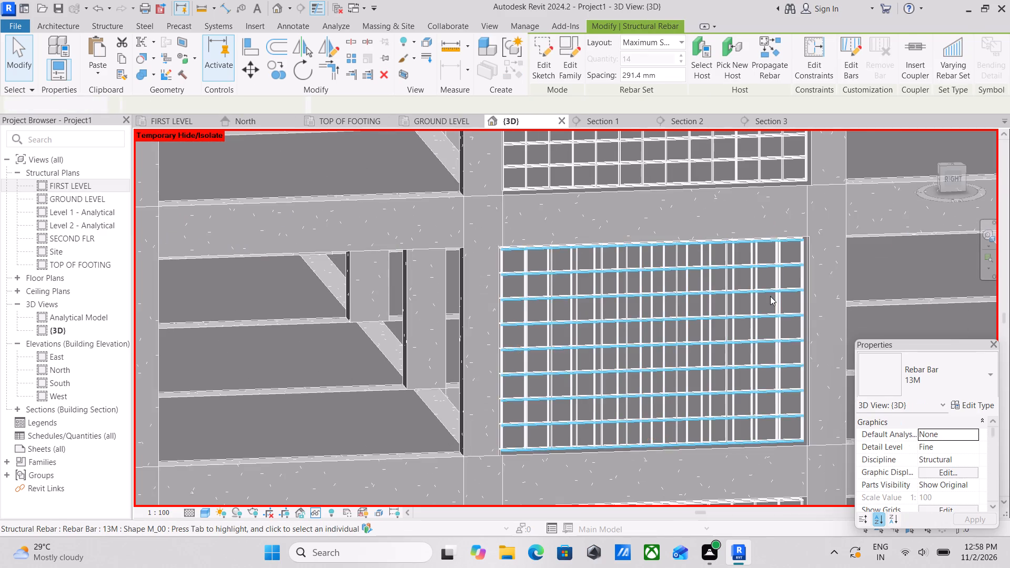
Select all instances of the 13M rebar from the wall's bars in the 3D view and examine the stair bay from above.
{"action": "left_click", "coordinate": [781, 305]}
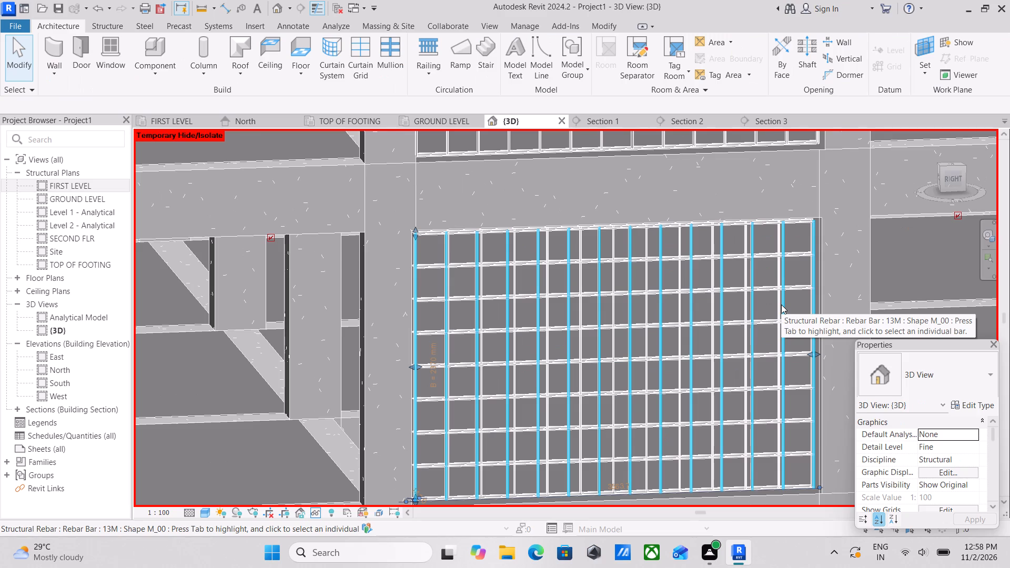
{"action": "type", "text": "SA"}
{"action": "scroll", "coordinate": [699, 275], "scroll_direction": "down", "scroll_amount": 4}
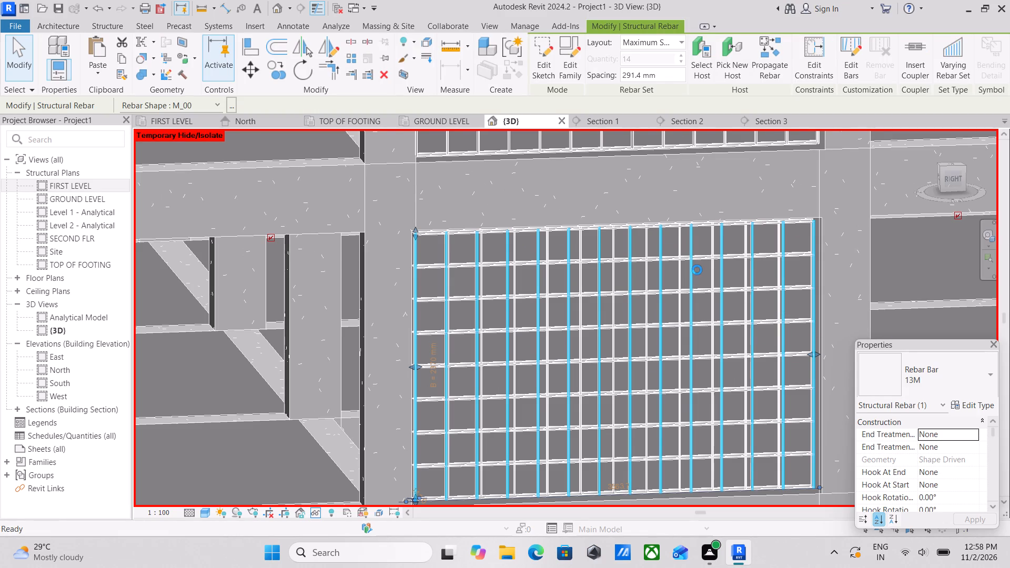
{"action": "scroll", "coordinate": [407, 185], "scroll_direction": "down", "scroll_amount": 2}
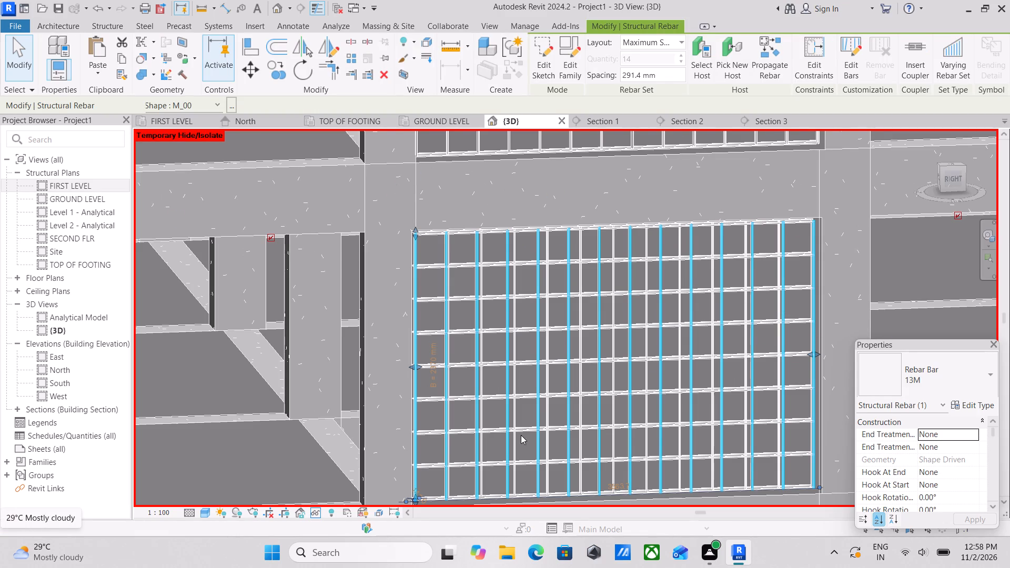
{"action": "scroll", "coordinate": [739, 296], "scroll_direction": "down", "scroll_amount": 2}
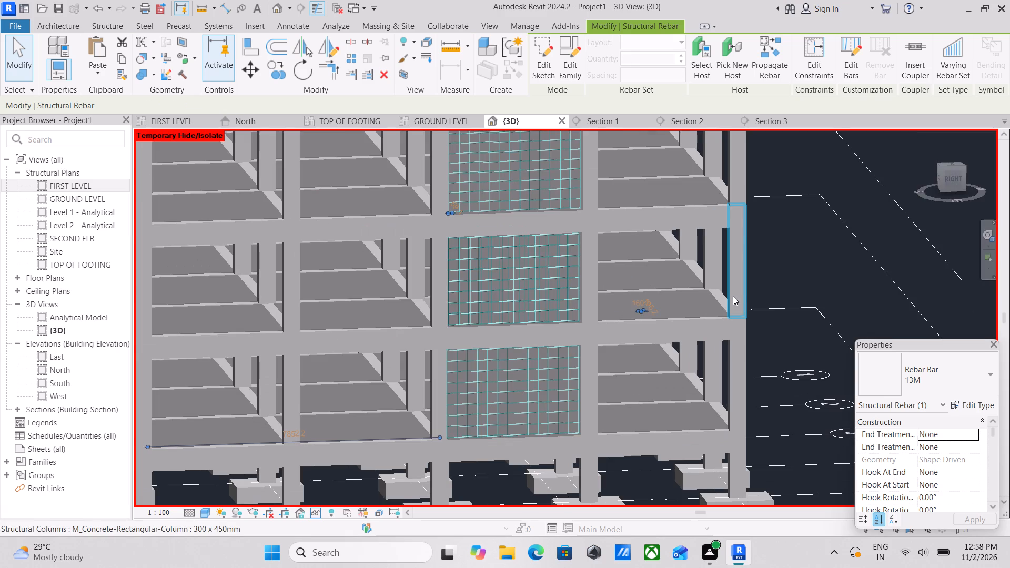
{"action": "scroll", "coordinate": [593, 296], "scroll_direction": "up", "scroll_amount": 1}
{"action": "scroll", "coordinate": [555, 301], "scroll_direction": "down", "scroll_amount": 4}
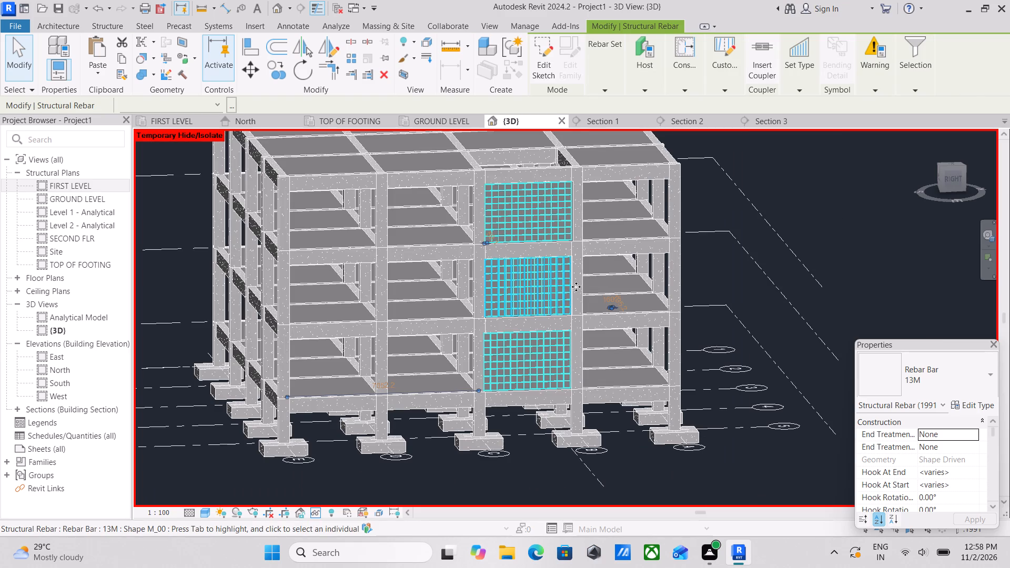
{"action": "scroll", "coordinate": [587, 316], "scroll_direction": "down", "scroll_amount": 1}
{"action": "middle_click_drag", "start_coordinate": [587, 316], "coordinate": [683, 504], "text": "shift"}
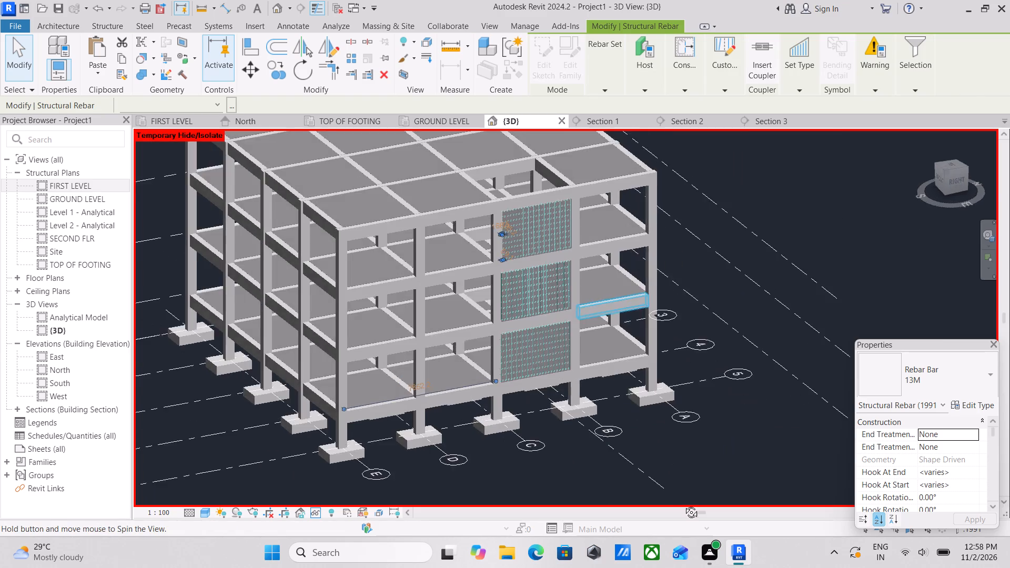
{"action": "middle_click_drag", "start_coordinate": [683, 504], "coordinate": [693, 544], "text": "shift"}
{"action": "scroll", "coordinate": [543, 285], "scroll_direction": "down", "scroll_amount": 1}
{"action": "middle_click_drag", "start_coordinate": [548, 301], "coordinate": [623, 511], "text": "shift"}
{"action": "scroll", "coordinate": [568, 386], "scroll_direction": "up", "scroll_amount": 1}
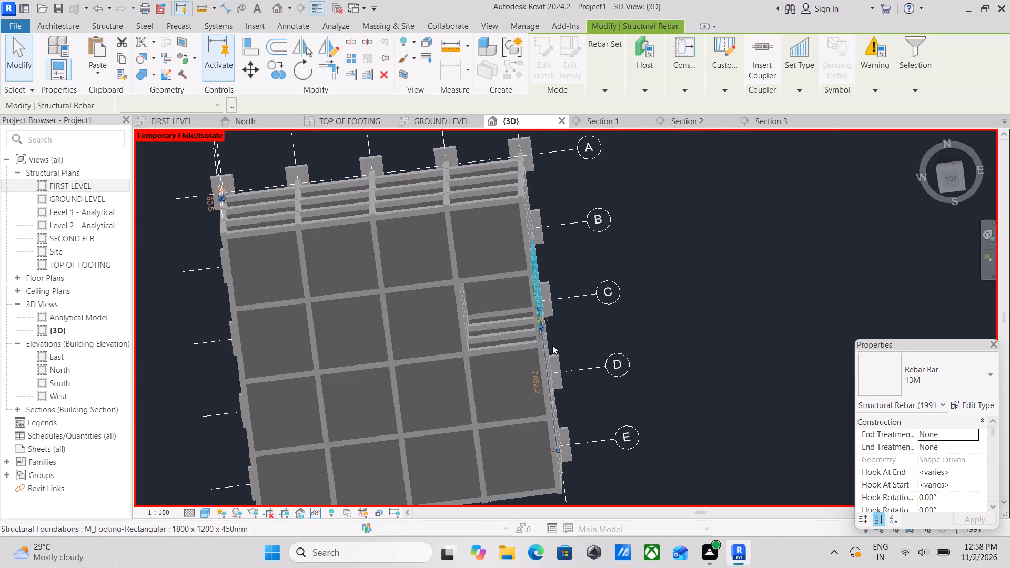
{"action": "middle_click_drag", "start_coordinate": [549, 340], "coordinate": [531, 293], "text": "shift"}
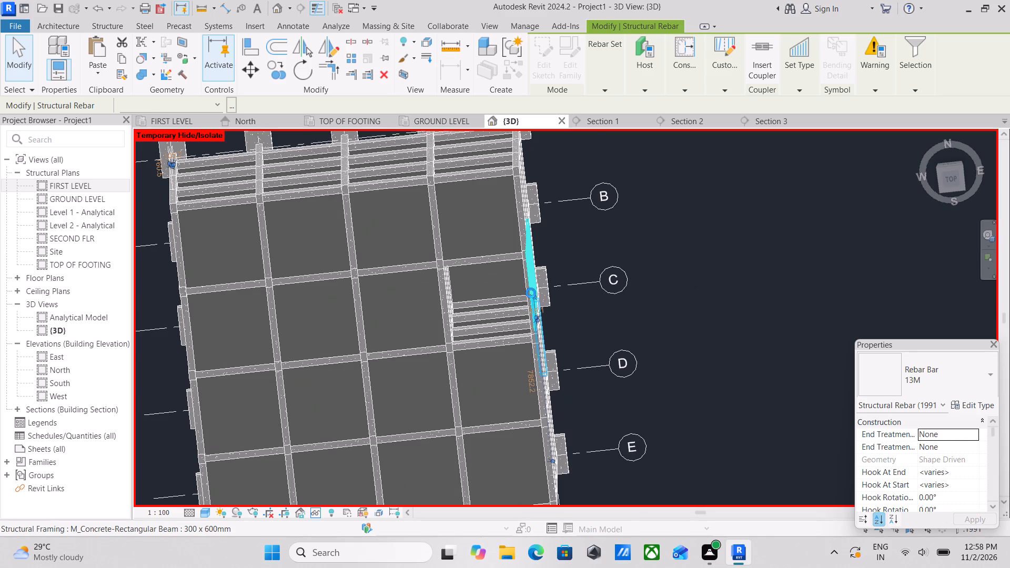
{"action": "scroll", "coordinate": [535, 293], "scroll_direction": "up", "scroll_amount": 2}
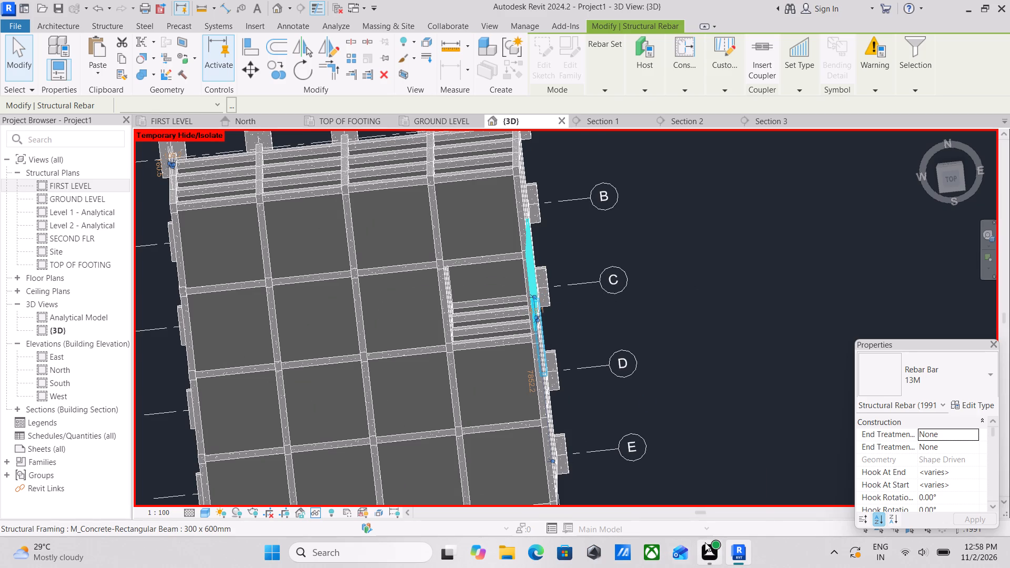
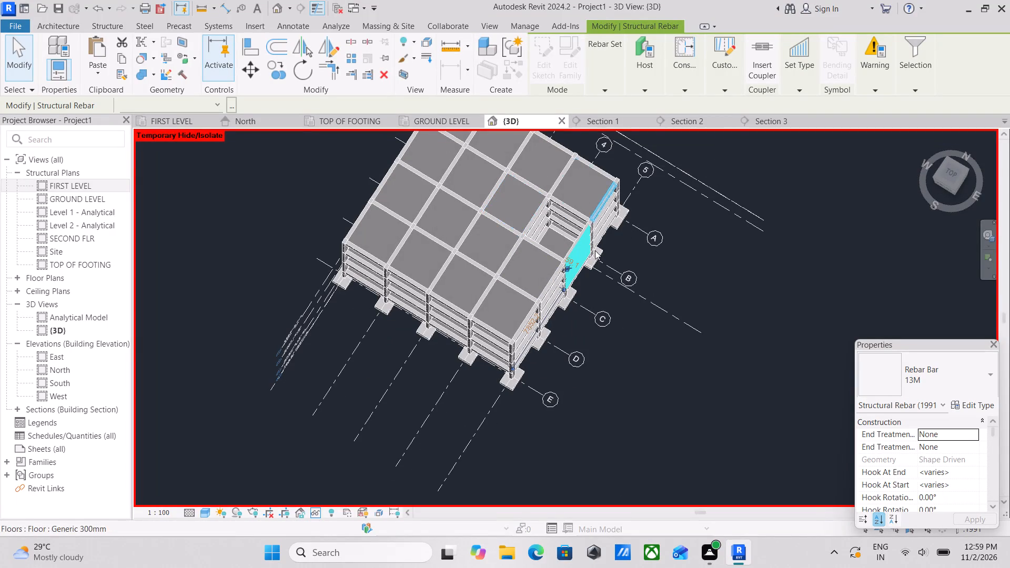
Reset the temporary hide/isolate in the 3D view to bring the hidden reinforcement back.
{"action": "scroll", "coordinate": [598, 262], "scroll_direction": "up", "scroll_amount": 3}
{"action": "scroll", "coordinate": [595, 265], "scroll_direction": "down", "scroll_amount": 4}
{"action": "middle_click_drag", "start_coordinate": [593, 284], "coordinate": [529, 143]}
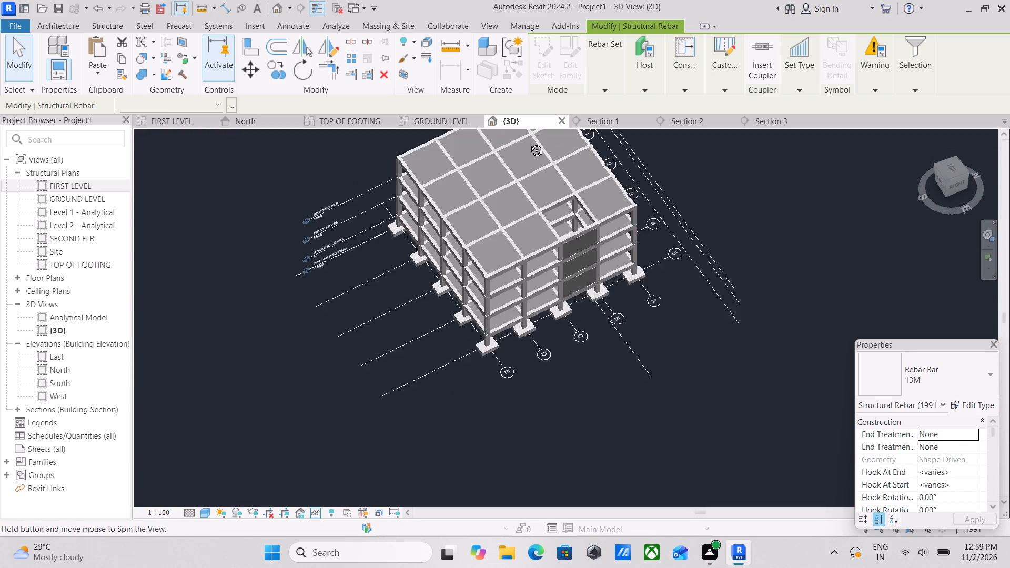
{"action": "middle_click_drag", "start_coordinate": [529, 143], "coordinate": [537, 141]}
{"action": "middle_click_drag", "start_coordinate": [554, 263], "coordinate": [572, 153], "text": "shift"}
{"action": "scroll", "coordinate": [583, 268], "scroll_direction": "up", "scroll_amount": 3}
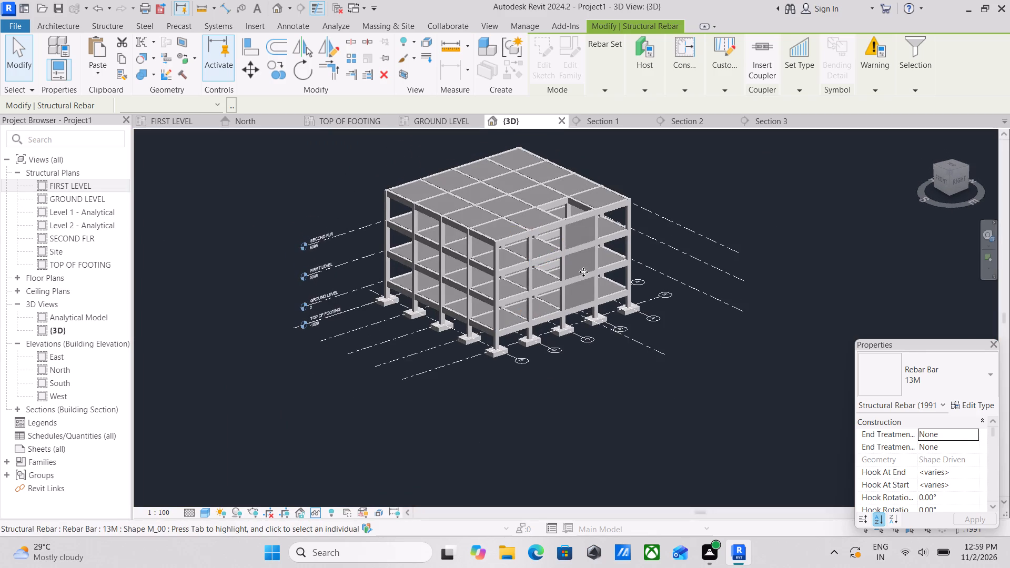
{"action": "scroll", "coordinate": [583, 271], "scroll_direction": "up", "scroll_amount": 6}
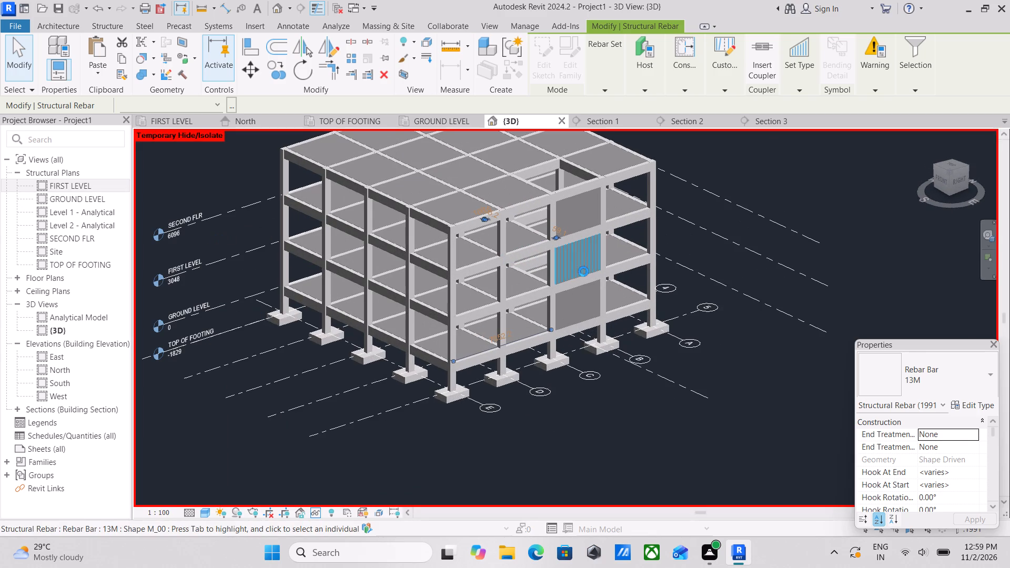
{"action": "type", "text": "HR"}
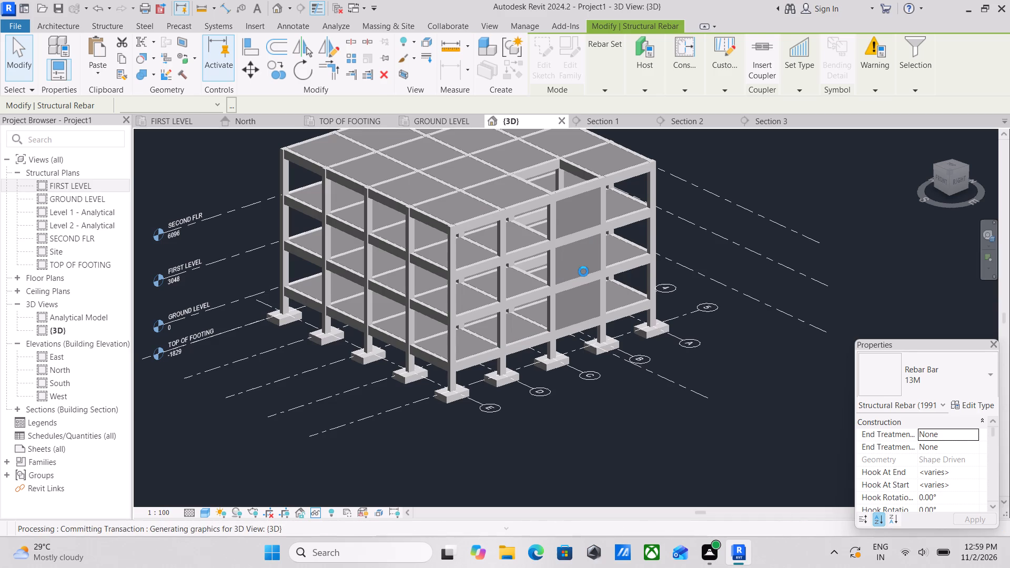
Select all instances of the 13M rebar from one floor slab's bars and temporarily hide them in the 3D view.
{"action": "scroll", "coordinate": [489, 296], "scroll_direction": "up", "scroll_amount": 1}
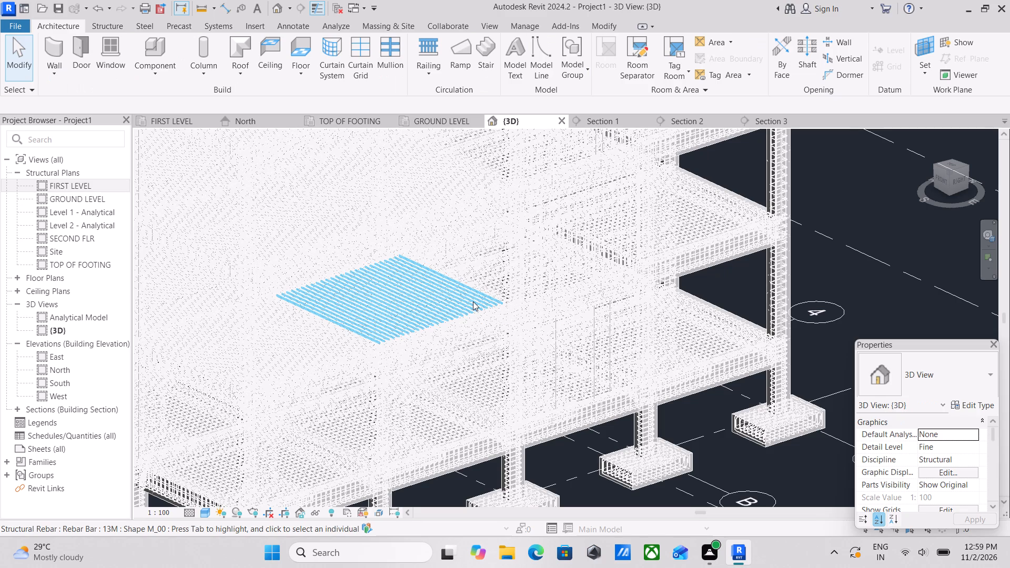
{"action": "scroll", "coordinate": [496, 277], "scroll_direction": "down", "scroll_amount": 4}
{"action": "scroll", "coordinate": [554, 268], "scroll_direction": "down", "scroll_amount": 3}
{"action": "scroll", "coordinate": [479, 236], "scroll_direction": "up", "scroll_amount": 3}
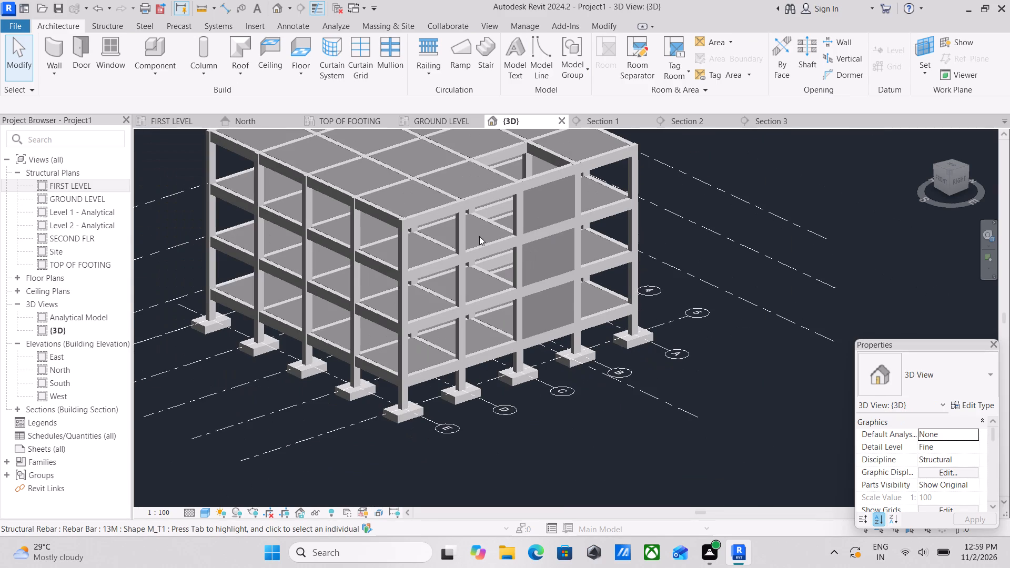
{"action": "scroll", "coordinate": [481, 262], "scroll_direction": "up", "scroll_amount": 4}
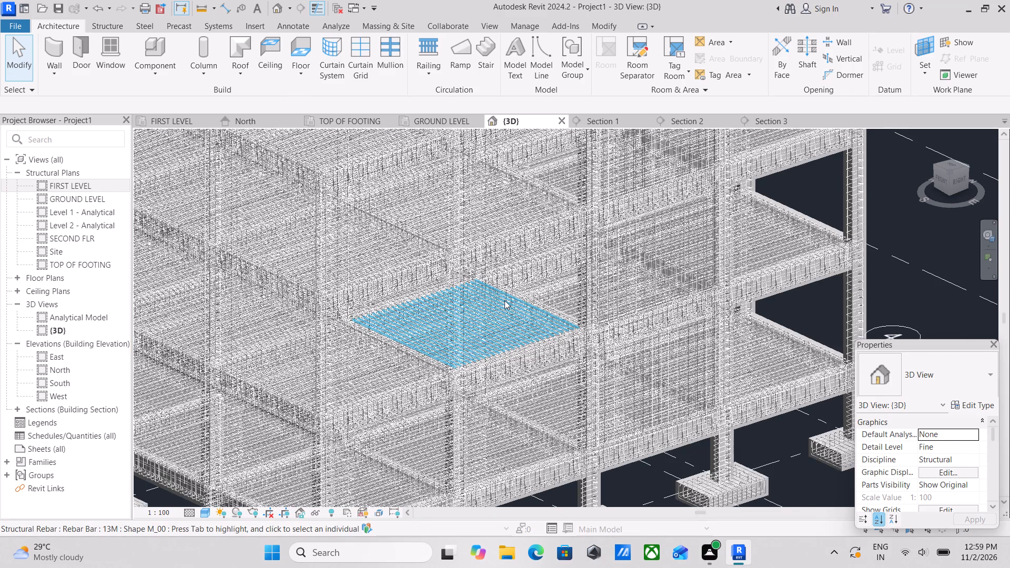
{"action": "left_click", "coordinate": [504, 300]}
{"action": "type", "text": "SA"}
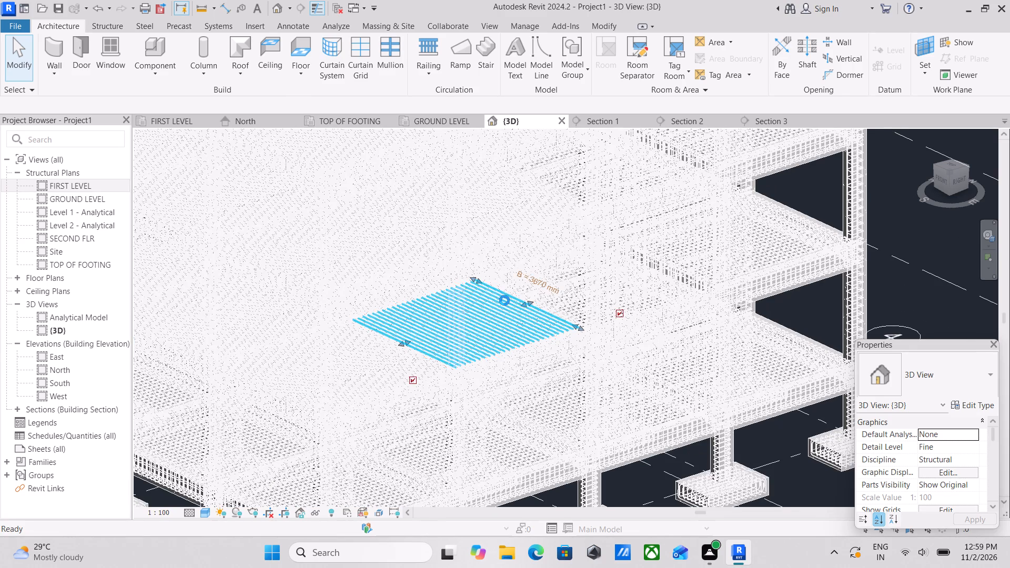
{"action": "scroll", "coordinate": [507, 297], "scroll_direction": "down", "scroll_amount": 3}
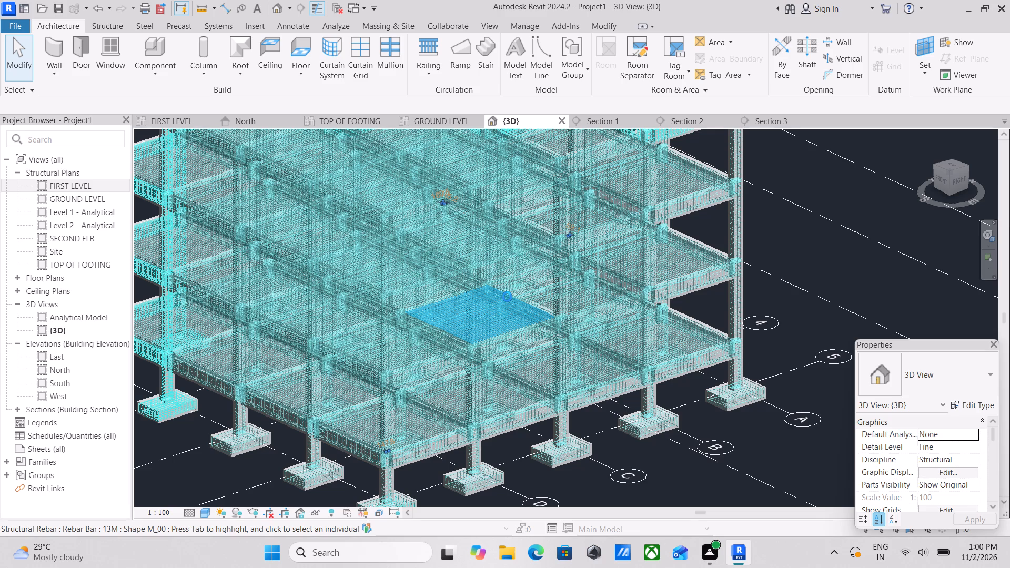
{"action": "type", "text": "HH"}
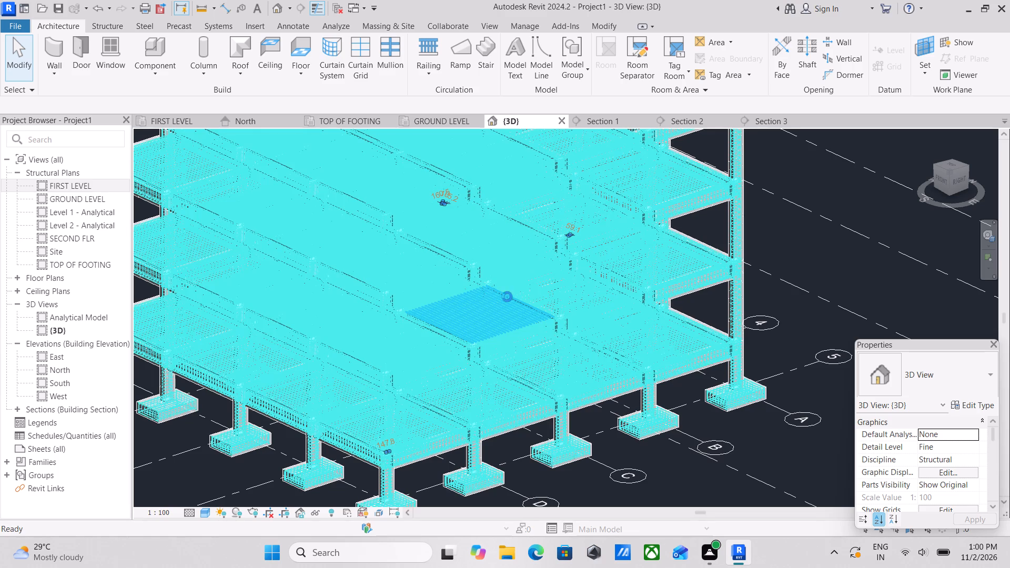
{"action": "scroll", "coordinate": [519, 301], "scroll_direction": "down", "scroll_amount": 1}
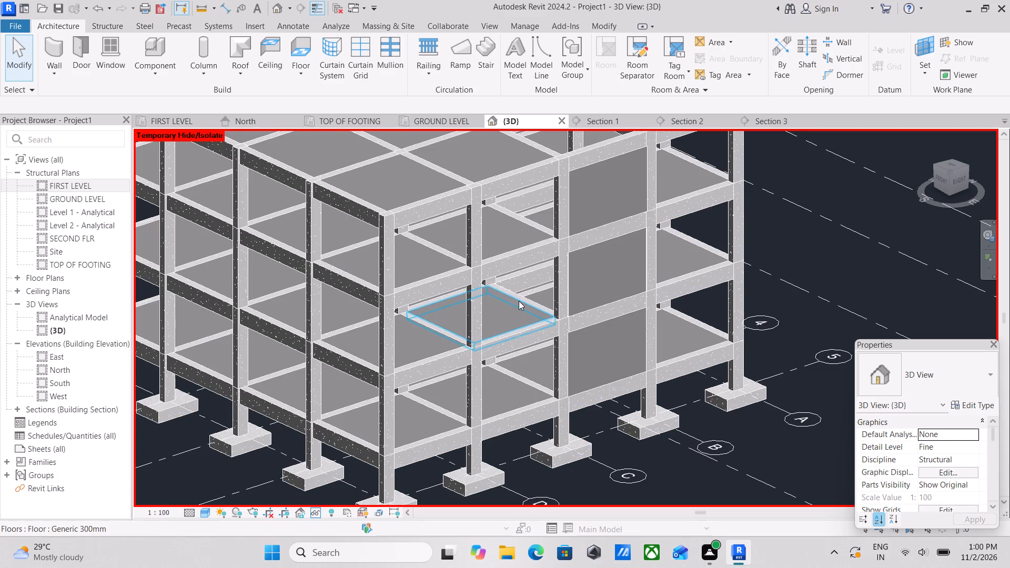
{"action": "scroll", "coordinate": [519, 301], "scroll_direction": "down", "scroll_amount": 2}
{"action": "key", "text": "Escape"}
Examine the concrete frame, floor slabs and footings from the building's front and left sides in the 3D view.
{"action": "scroll", "coordinate": [517, 304], "scroll_direction": "down", "scroll_amount": 3}
{"action": "scroll", "coordinate": [460, 343], "scroll_direction": "up", "scroll_amount": 2}
{"action": "scroll", "coordinate": [456, 342], "scroll_direction": "down", "scroll_amount": 2}
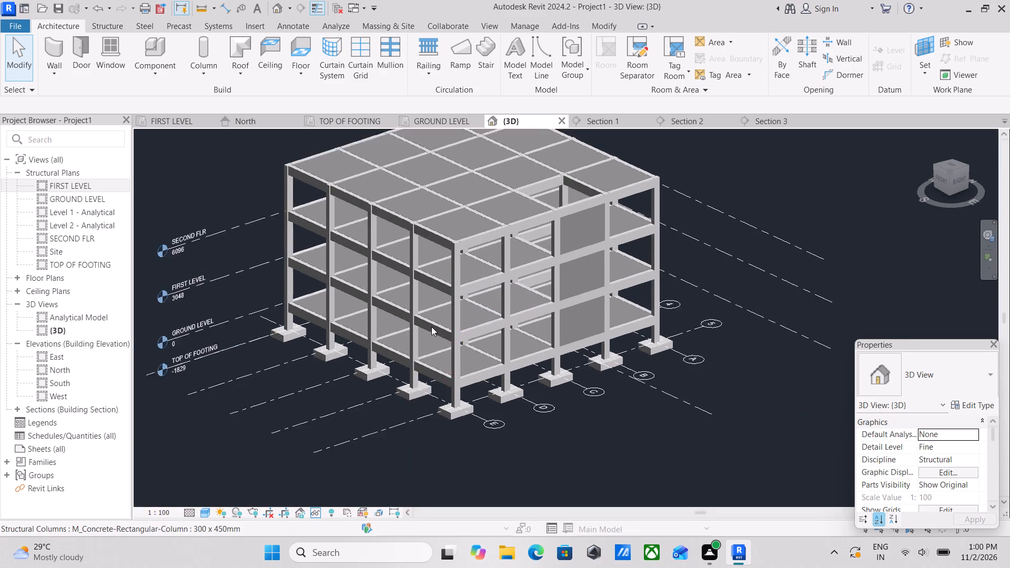
{"action": "scroll", "coordinate": [431, 327], "scroll_direction": "down", "scroll_amount": 1}
{"action": "middle_click_drag", "start_coordinate": [422, 322], "coordinate": [584, 248]}
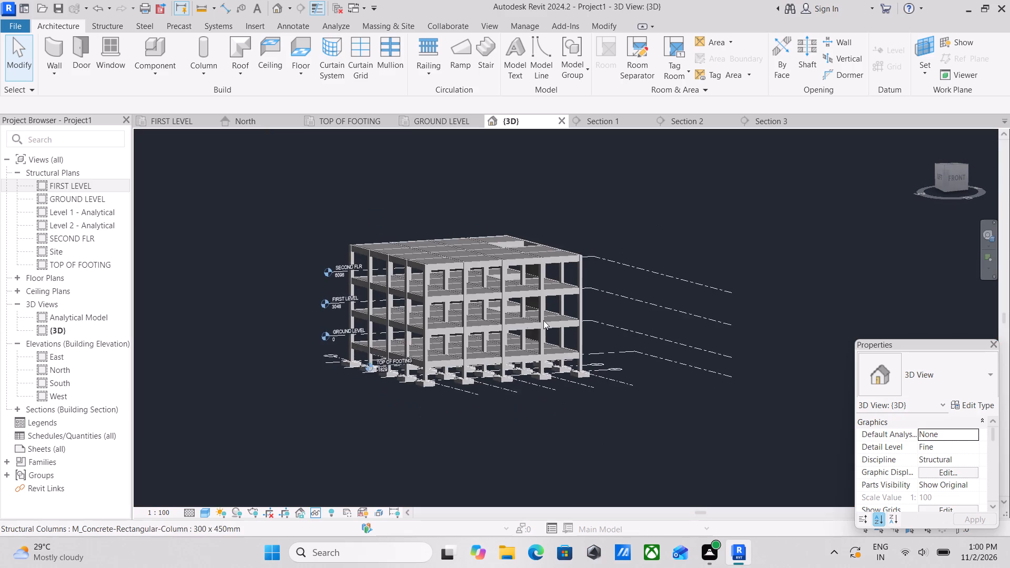
{"action": "scroll", "coordinate": [536, 324], "scroll_direction": "up", "scroll_amount": 4}
{"action": "scroll", "coordinate": [420, 364], "scroll_direction": "down", "scroll_amount": 1}
{"action": "scroll", "coordinate": [428, 366], "scroll_direction": "up", "scroll_amount": 7}
{"action": "scroll", "coordinate": [436, 362], "scroll_direction": "down", "scroll_amount": 2}
{"action": "middle_click_drag", "start_coordinate": [436, 362], "coordinate": [456, 413], "text": "shift"}
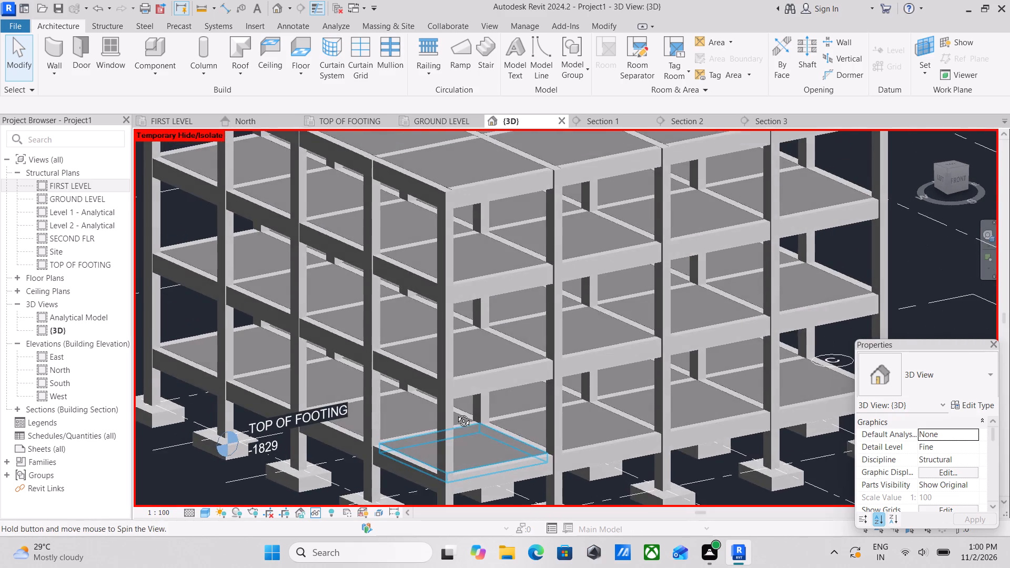
{"action": "middle_click_drag", "start_coordinate": [456, 413], "coordinate": [457, 415], "text": "shift"}
{"action": "scroll", "coordinate": [463, 374], "scroll_direction": "down", "scroll_amount": 3}
{"action": "scroll", "coordinate": [532, 129], "scroll_direction": "down", "scroll_amount": 2}
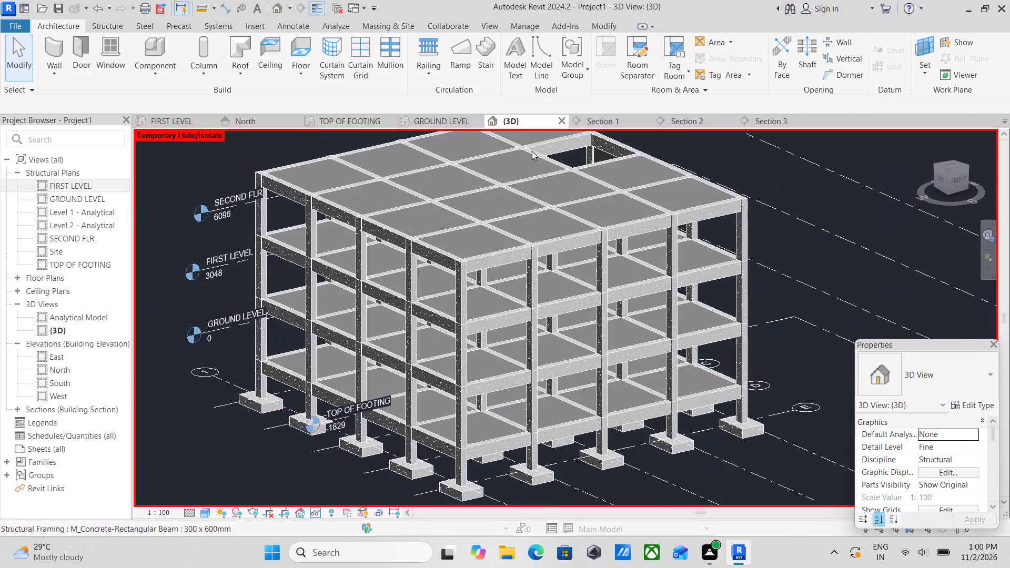
{"action": "scroll", "coordinate": [532, 151], "scroll_direction": "down", "scroll_amount": 1}
{"action": "middle_click_drag", "start_coordinate": [532, 151], "coordinate": [567, 197]}
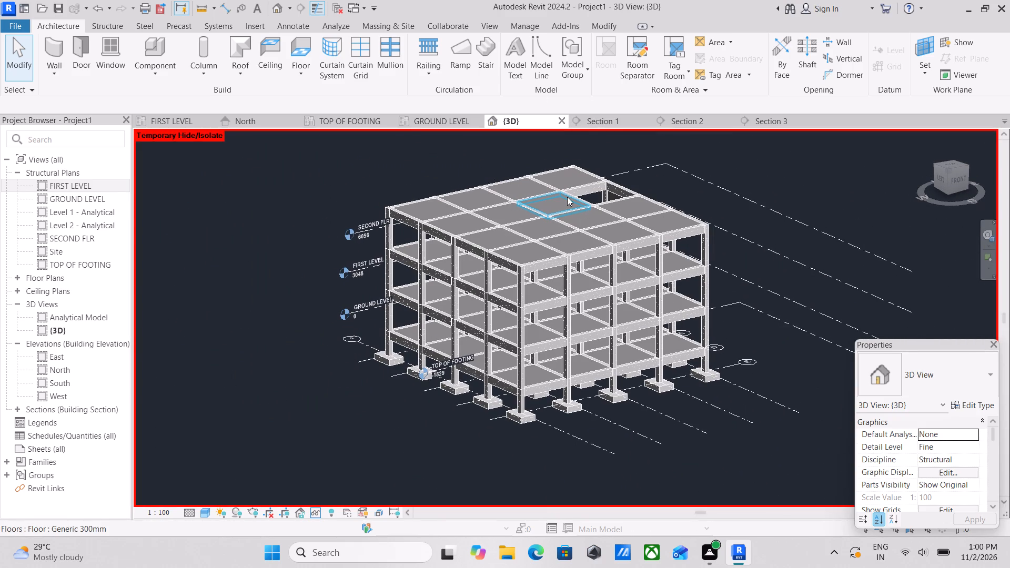
{"action": "scroll", "coordinate": [600, 356], "scroll_direction": "up", "scroll_amount": 3}
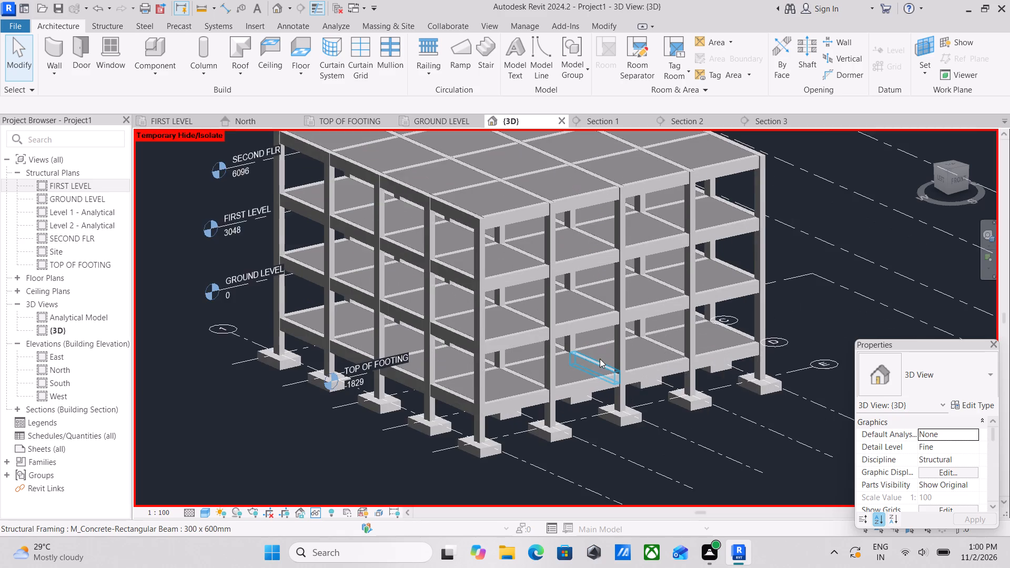
{"action": "scroll", "coordinate": [600, 359], "scroll_direction": "up", "scroll_amount": 2}
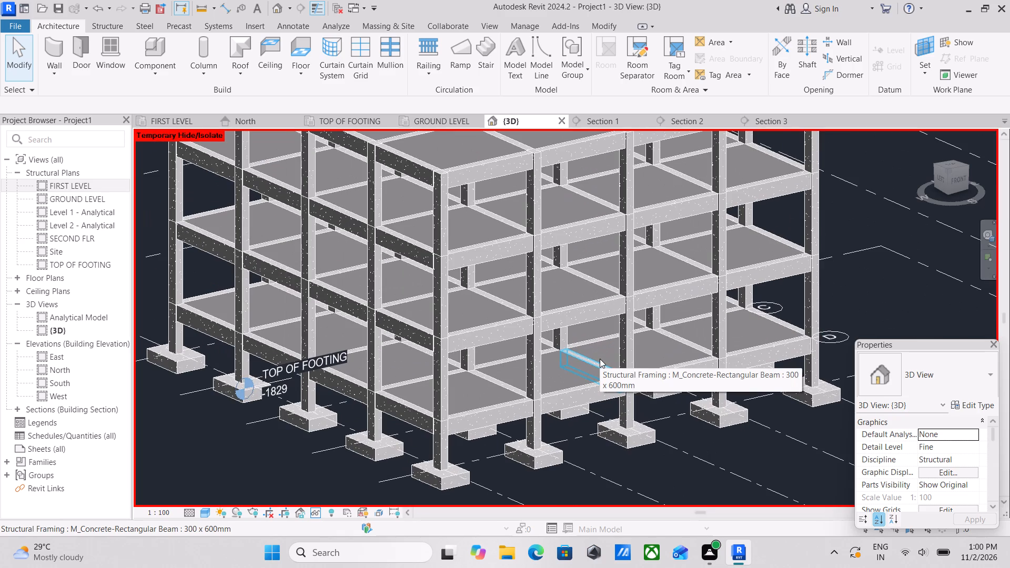
{"action": "scroll", "coordinate": [625, 346], "scroll_direction": "down", "scroll_amount": 3}
{"action": "middle_click_drag", "start_coordinate": [624, 346], "coordinate": [609, 347]}
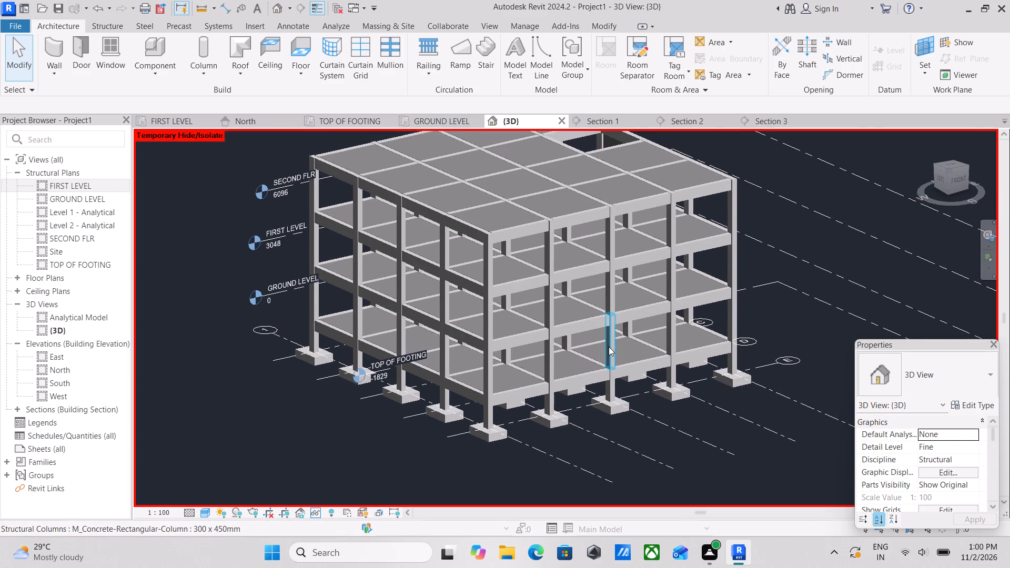
{"action": "scroll", "coordinate": [612, 358], "scroll_direction": "up", "scroll_amount": 2}
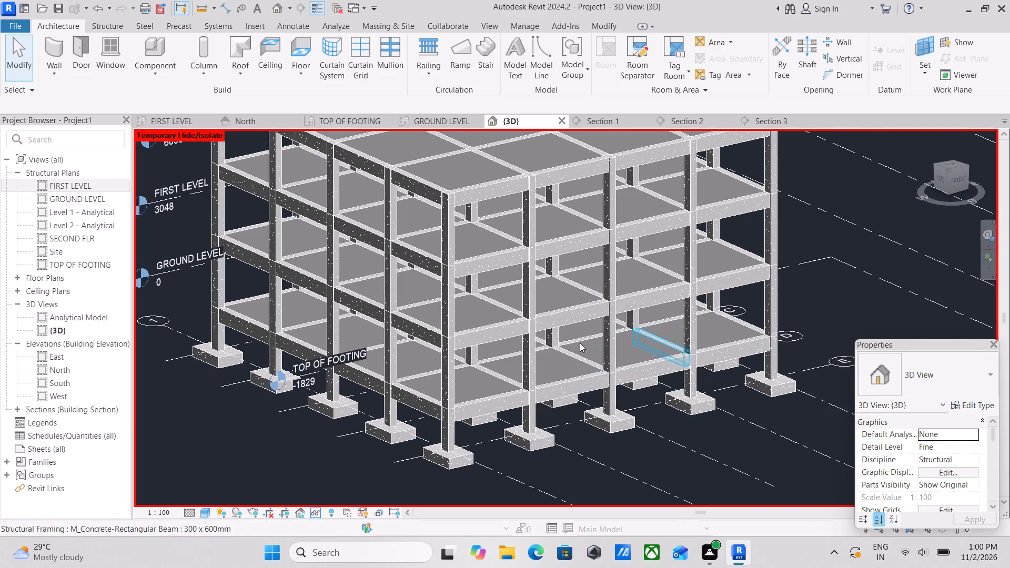
{"action": "scroll", "coordinate": [496, 390], "scroll_direction": "down", "scroll_amount": 2}
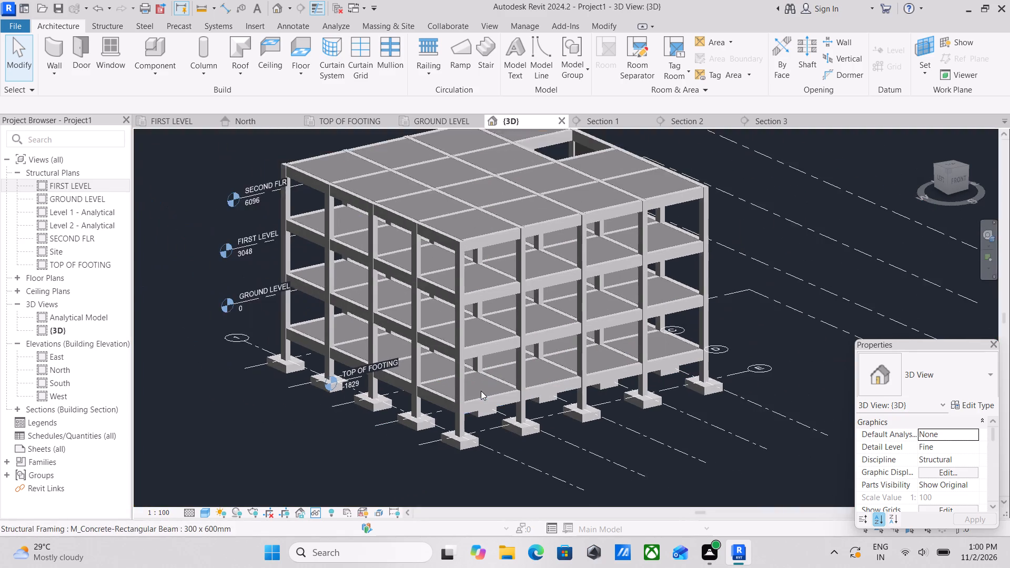
{"action": "scroll", "coordinate": [481, 391], "scroll_direction": "up", "scroll_amount": 6}
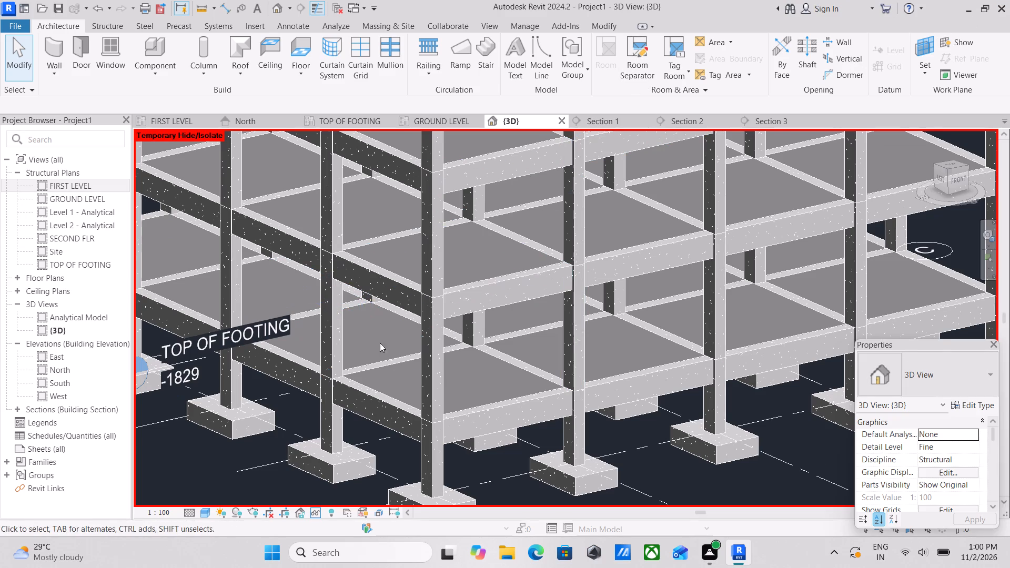
{"action": "scroll", "coordinate": [387, 343], "scroll_direction": "down", "scroll_amount": 4}
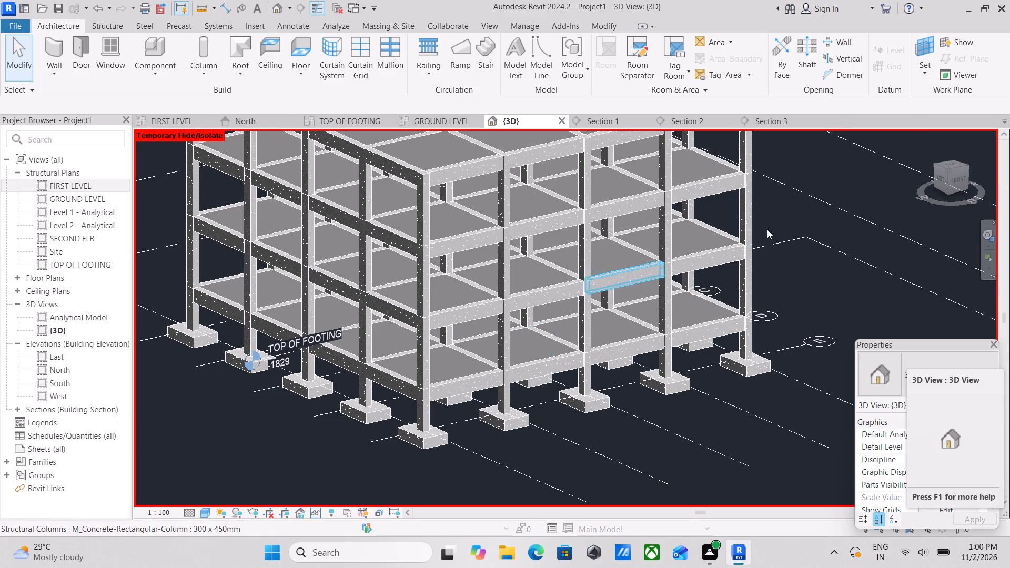
Examine the building's floor slabs, stair opening and grid bays from the corner and from directly above in the 3D view.
{"action": "left_click", "coordinate": [947, 168]}
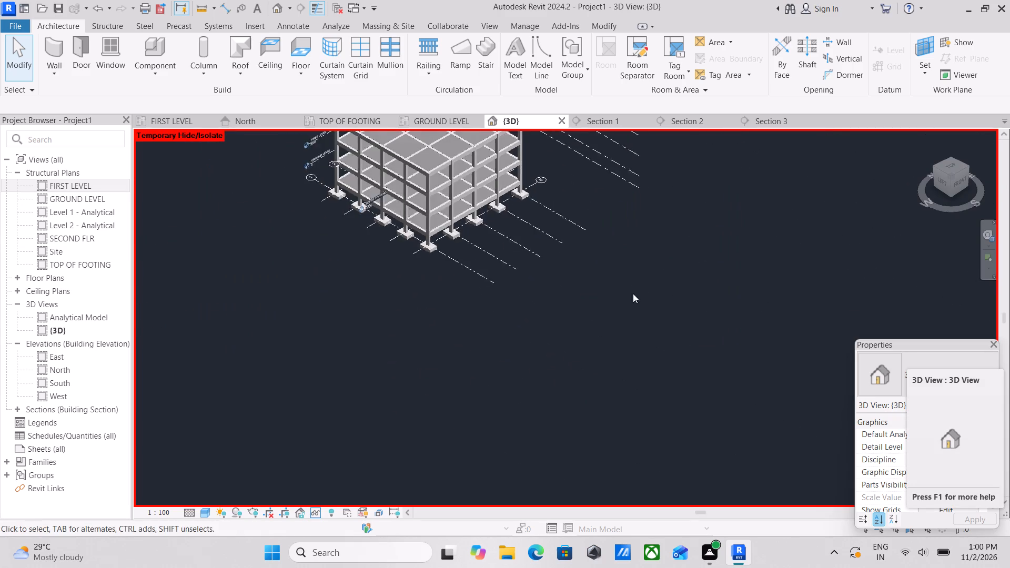
{"action": "scroll", "coordinate": [532, 322], "scroll_direction": "up", "scroll_amount": 2}
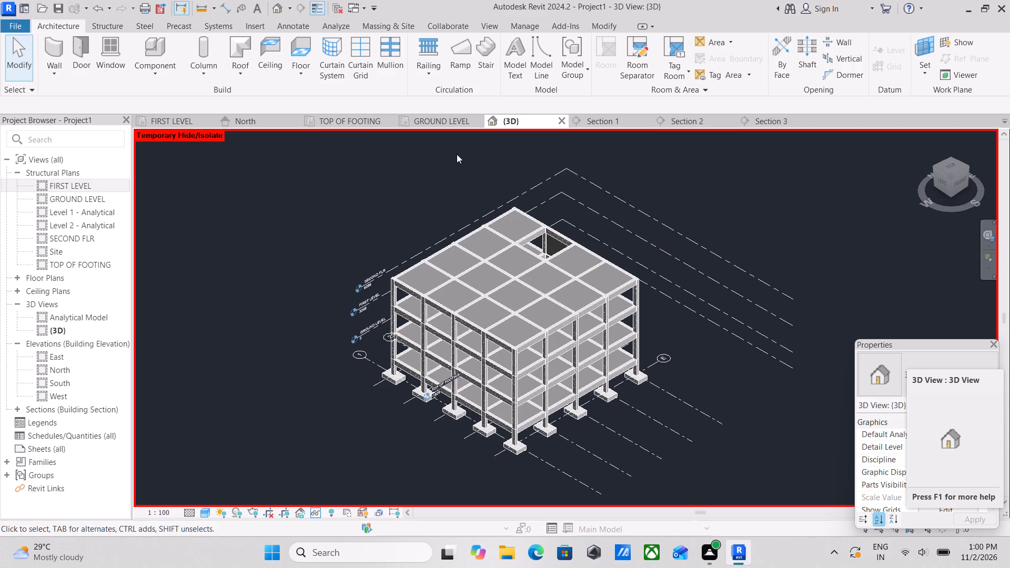
{"action": "scroll", "coordinate": [238, 181], "scroll_direction": "up", "scroll_amount": 1}
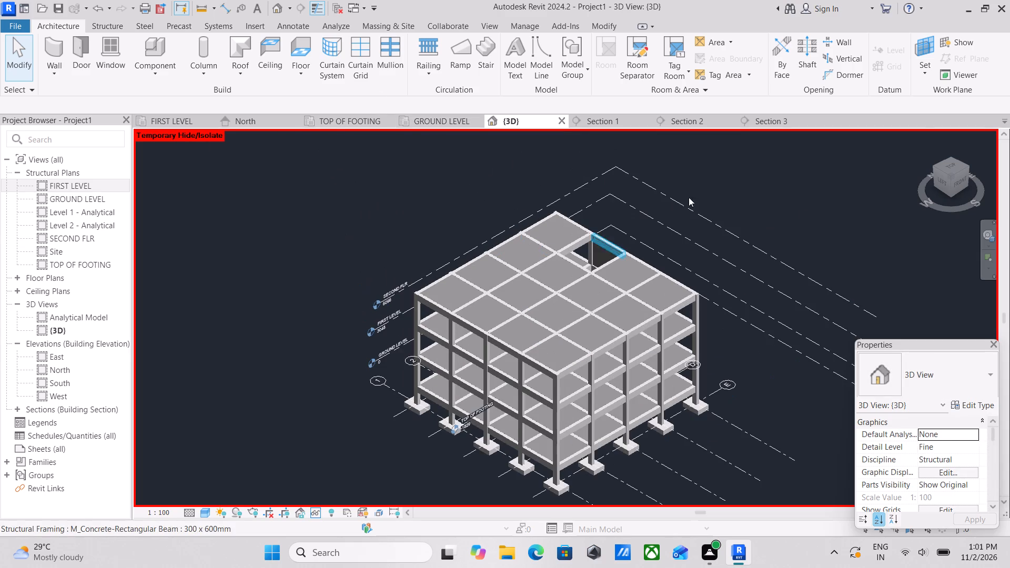
{"action": "left_click", "coordinate": [946, 163]}
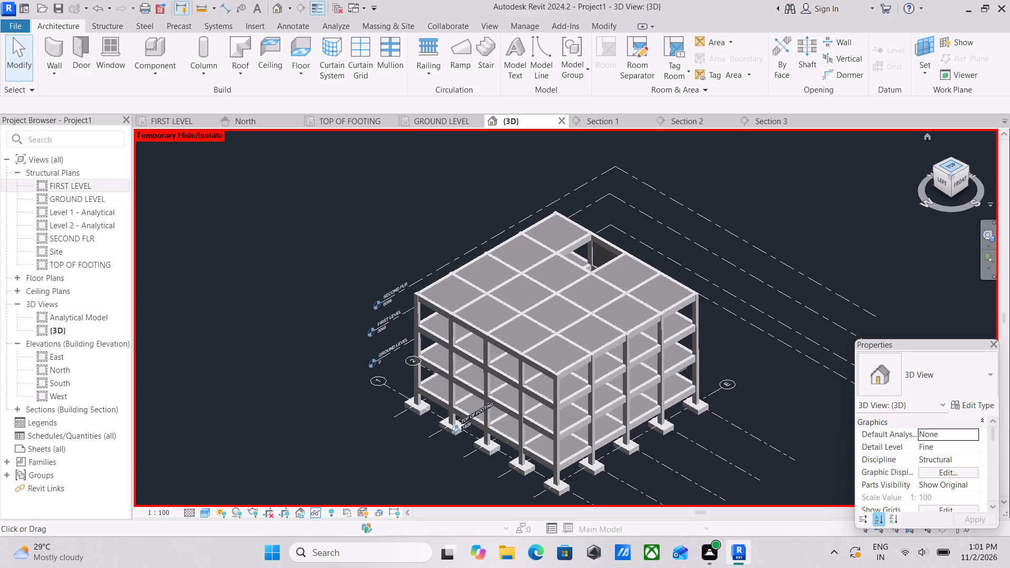
{"action": "scroll", "coordinate": [552, 340], "scroll_direction": "up", "scroll_amount": 4}
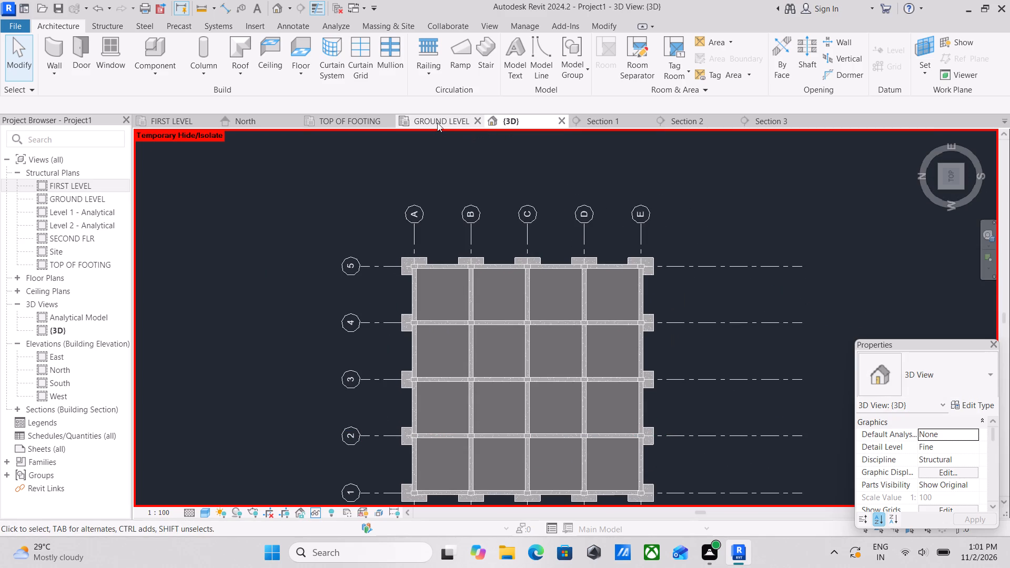
{"action": "scroll", "coordinate": [409, 141], "scroll_direction": "down", "scroll_amount": 2}
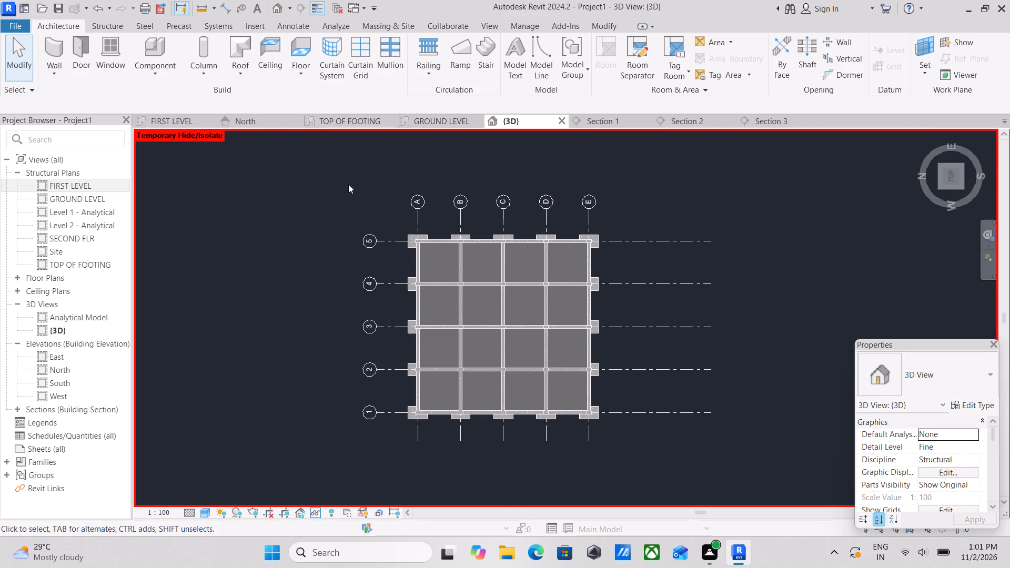
{"action": "scroll", "coordinate": [404, 220], "scroll_direction": "up", "scroll_amount": 3}
{"action": "scroll", "coordinate": [488, 267], "scroll_direction": "up", "scroll_amount": 3}
{"action": "scroll", "coordinate": [548, 255], "scroll_direction": "up", "scroll_amount": 4}
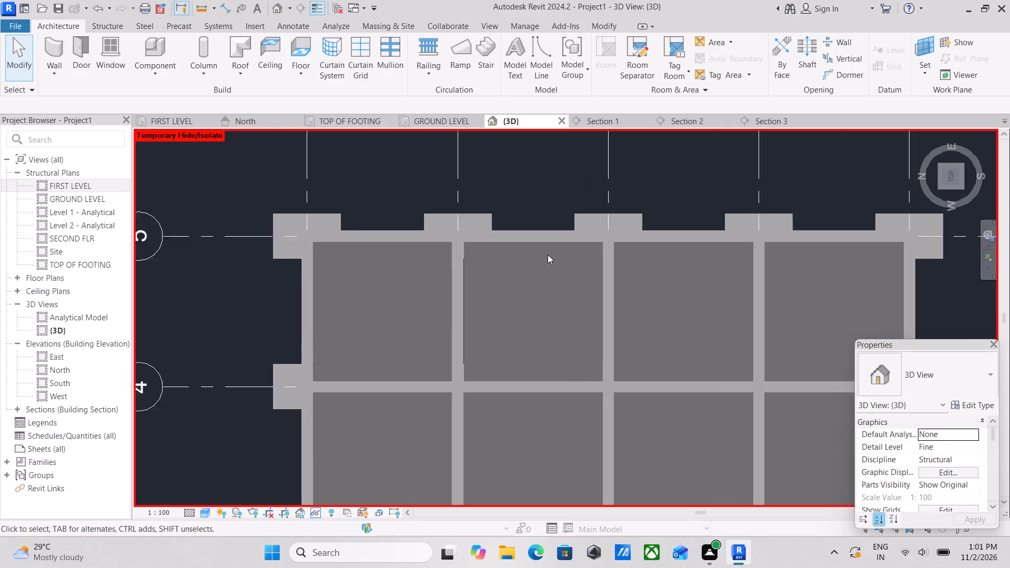
{"action": "scroll", "coordinate": [548, 254], "scroll_direction": "down", "scroll_amount": 12}
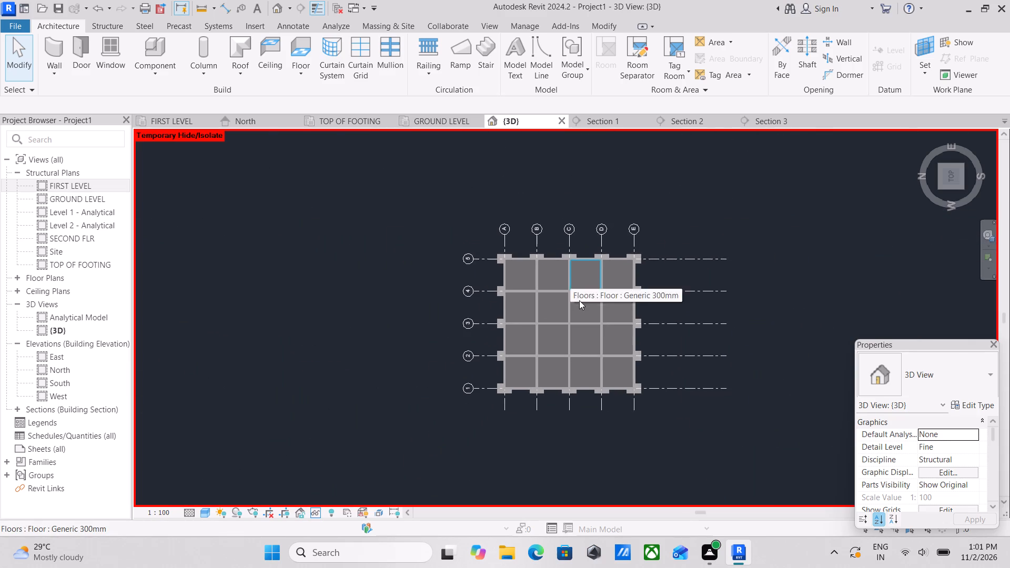
{"action": "middle_click_drag", "start_coordinate": [579, 299], "coordinate": [465, 194], "text": "ctrl"}
{"action": "scroll", "coordinate": [555, 339], "scroll_direction": "down", "scroll_amount": 2}
{"action": "scroll", "coordinate": [575, 348], "scroll_direction": "up", "scroll_amount": 2}
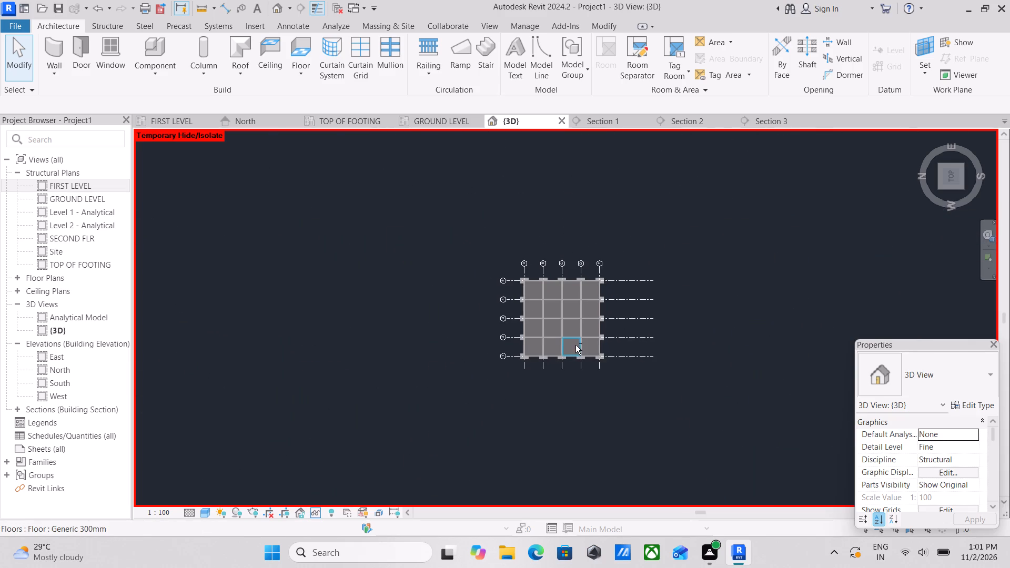
{"action": "middle_click_drag", "start_coordinate": [571, 340], "coordinate": [427, 244], "text": "shift"}
{"action": "scroll", "coordinate": [521, 358], "scroll_direction": "up", "scroll_amount": 4}
{"action": "middle_click_drag", "start_coordinate": [564, 336], "coordinate": [558, 244], "text": "shift"}
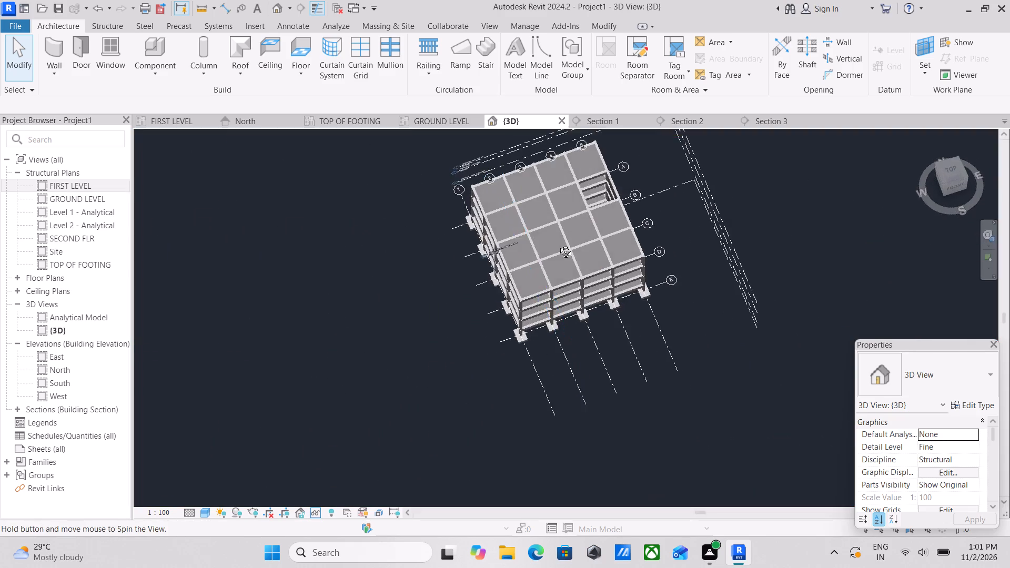
{"action": "middle_click_drag", "start_coordinate": [558, 244], "coordinate": [562, 188], "text": "shift"}
Start a Generic - 200mm structural wall based on GROUND LEVEL, with its top constraint at FIRST LEVEL, for the front corner bay.
{"action": "scroll", "coordinate": [542, 295], "scroll_direction": "up", "scroll_amount": 13}
{"action": "scroll", "coordinate": [493, 381], "scroll_direction": "up", "scroll_amount": 1}
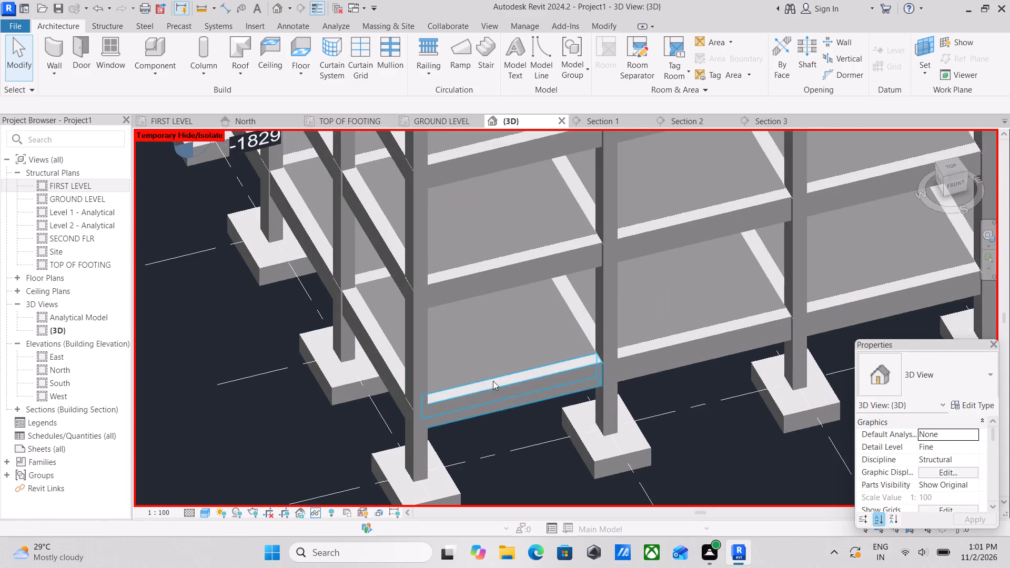
{"action": "scroll", "coordinate": [493, 381], "scroll_direction": "up", "scroll_amount": 3}
{"action": "middle_click_drag", "start_coordinate": [460, 359], "coordinate": [494, 334]}
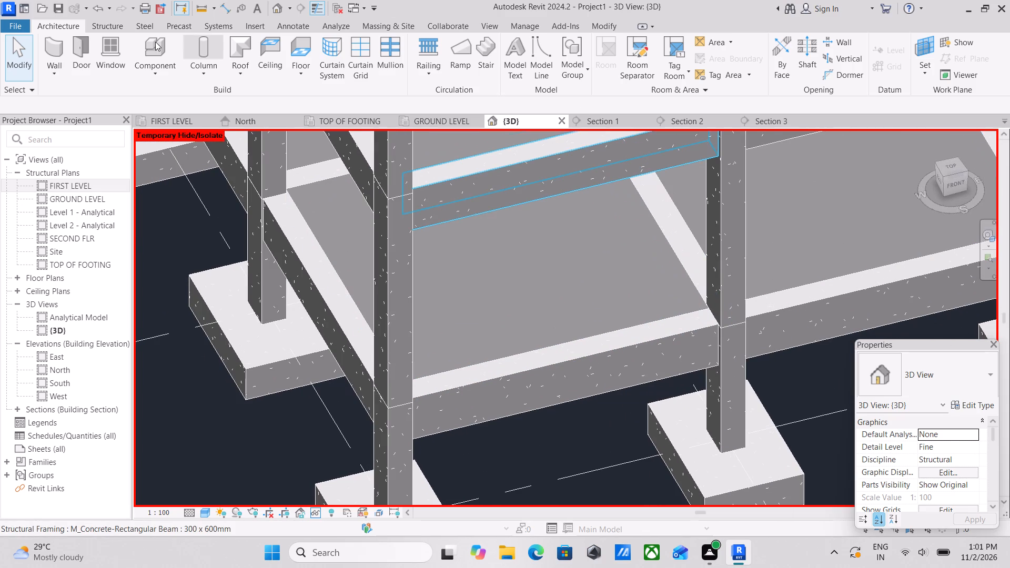
{"action": "left_click", "coordinate": [50, 76]}
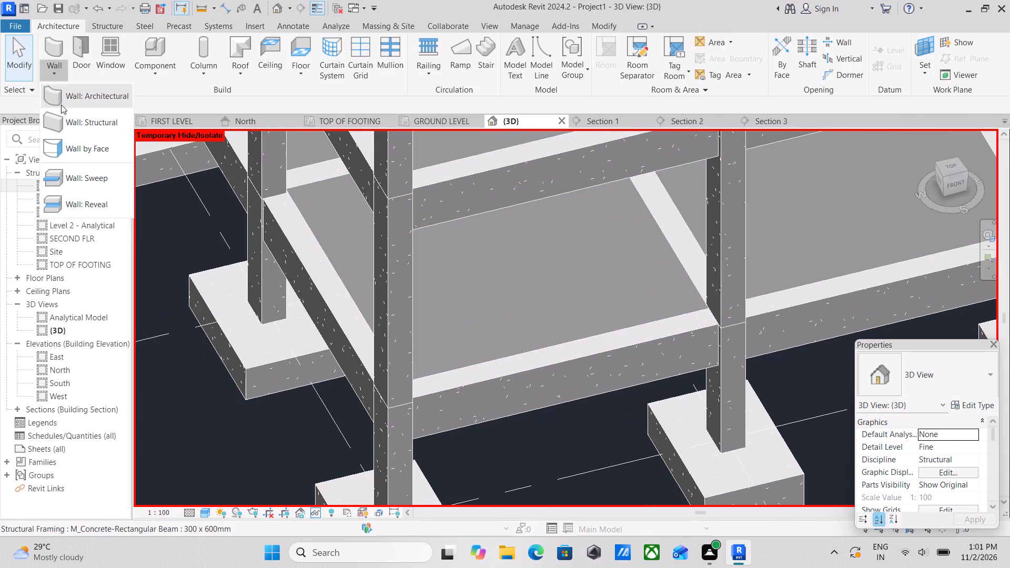
{"action": "left_click", "coordinate": [110, 93]}
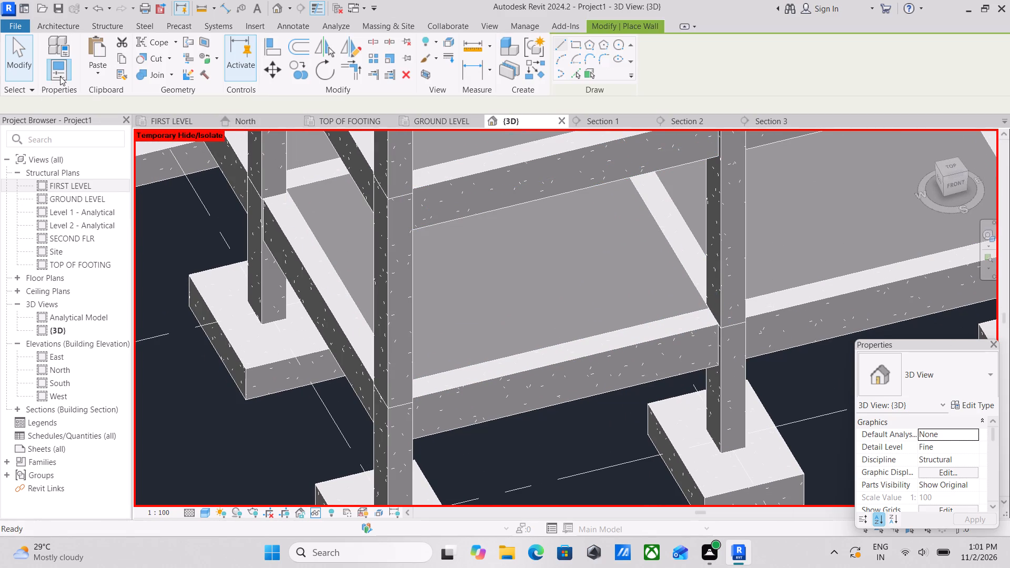
{"action": "left_click", "coordinate": [49, 19]}
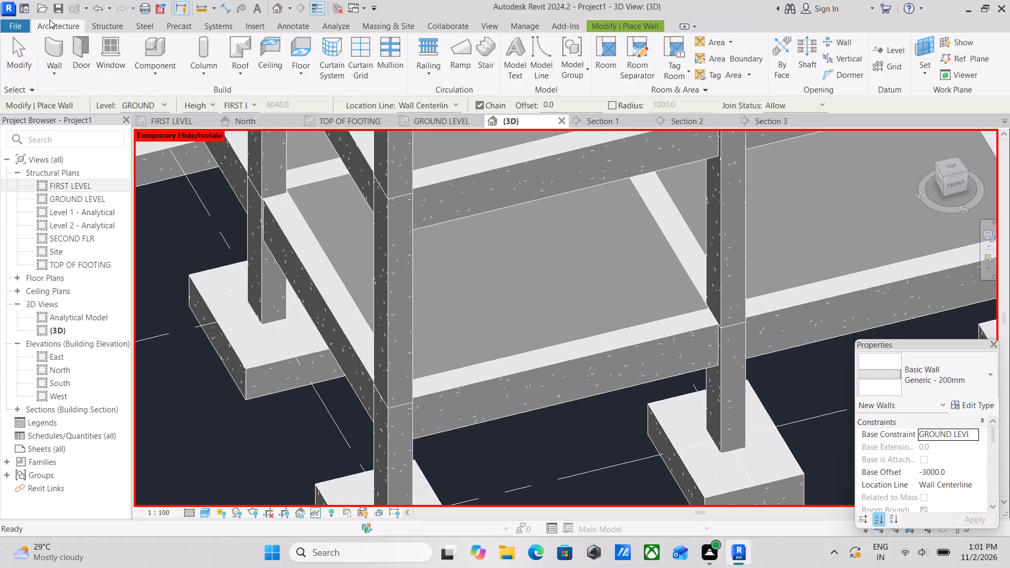
{"action": "left_click", "coordinate": [46, 72]}
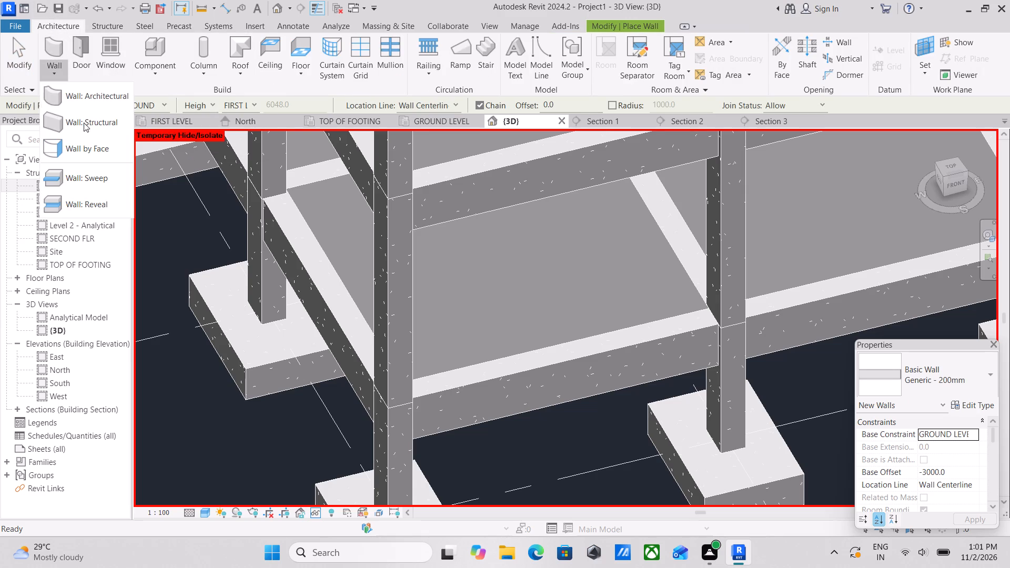
{"action": "left_click", "coordinate": [85, 121]}
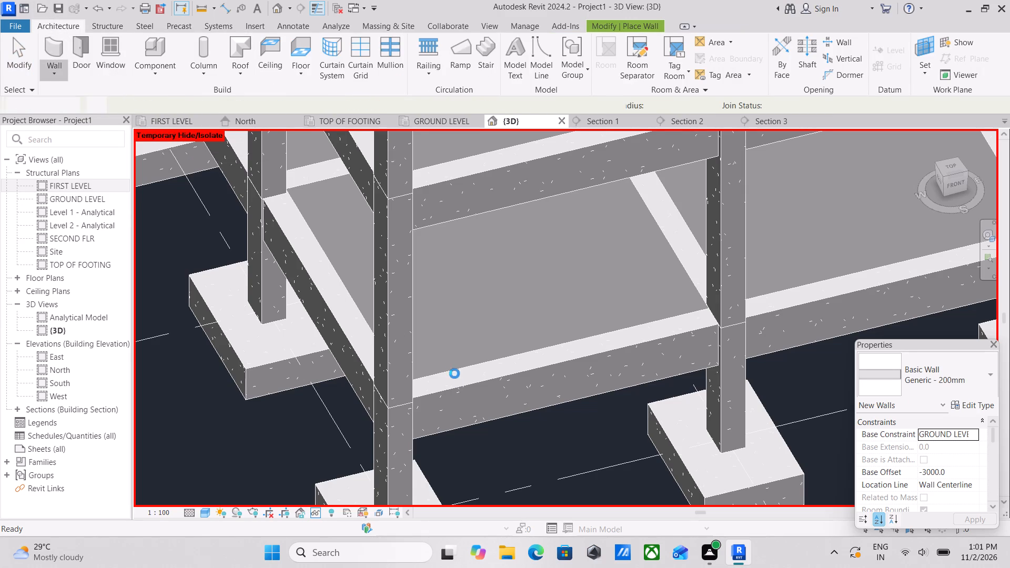
{"action": "scroll", "coordinate": [813, 399], "scroll_direction": "down", "scroll_amount": 1}
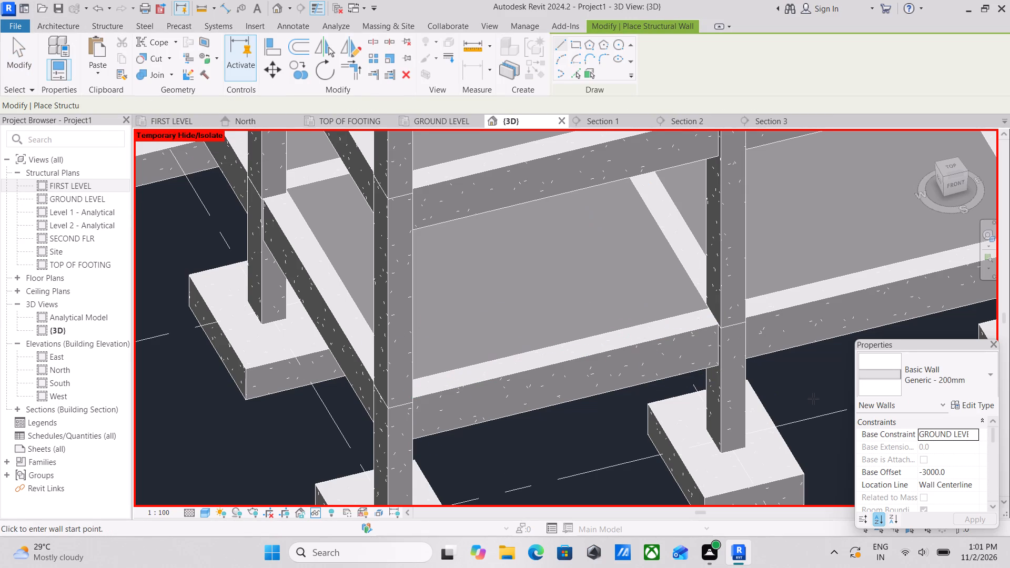
{"action": "scroll", "coordinate": [968, 461], "scroll_direction": "down", "scroll_amount": 2}
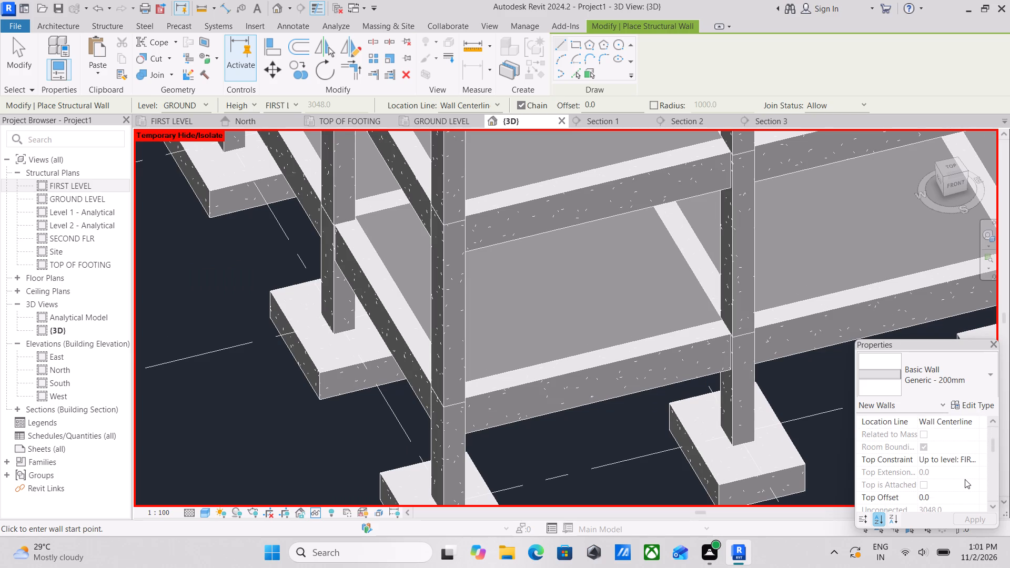
{"action": "left_click", "coordinate": [982, 461]}
{"action": "left_click", "coordinate": [974, 458]}
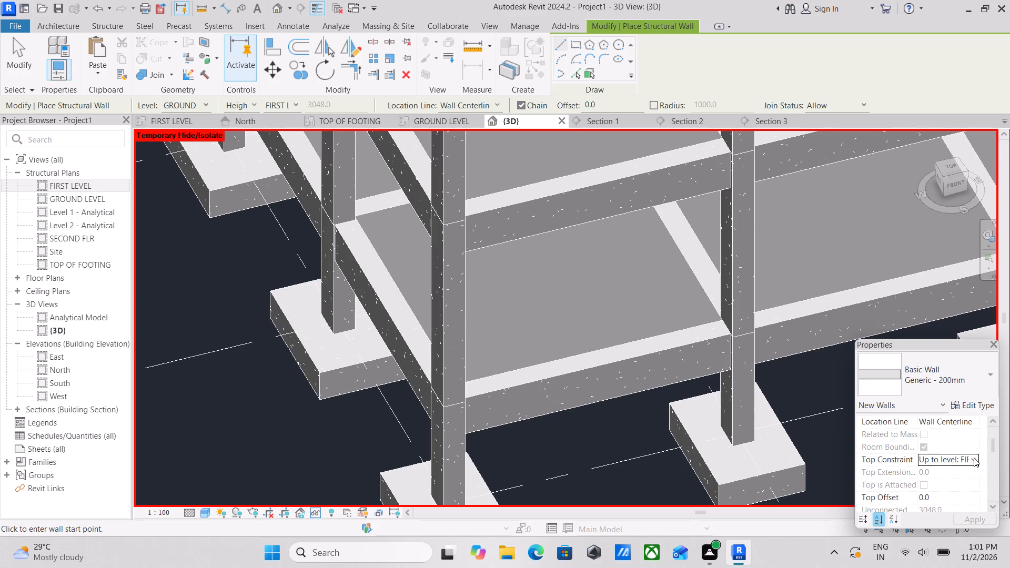
{"action": "left_click", "coordinate": [974, 458]}
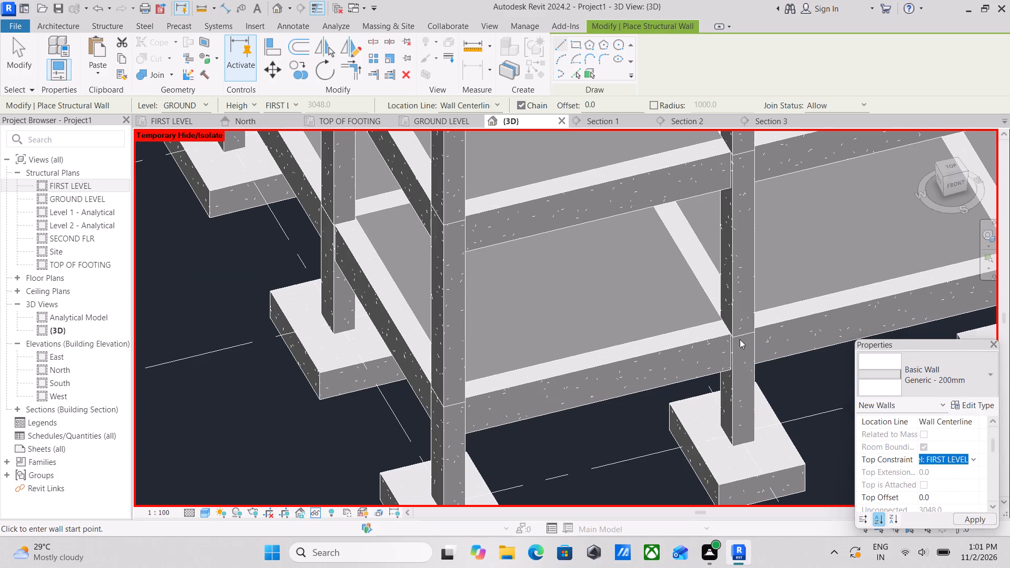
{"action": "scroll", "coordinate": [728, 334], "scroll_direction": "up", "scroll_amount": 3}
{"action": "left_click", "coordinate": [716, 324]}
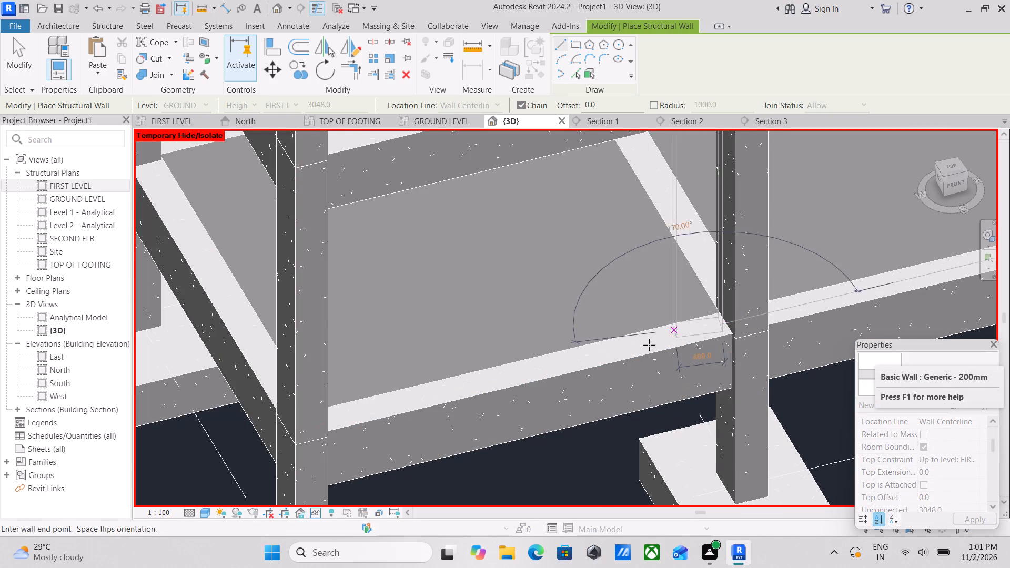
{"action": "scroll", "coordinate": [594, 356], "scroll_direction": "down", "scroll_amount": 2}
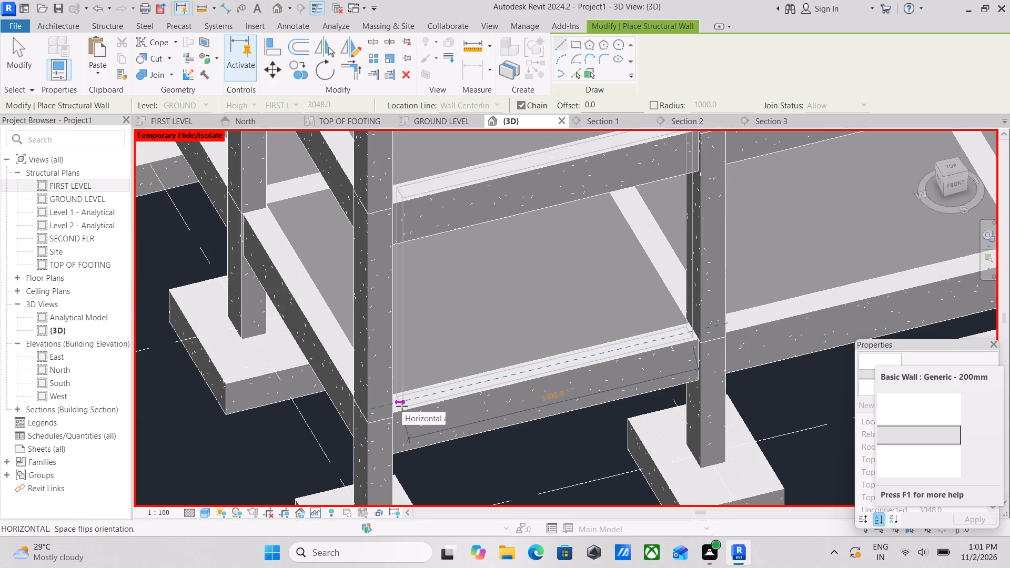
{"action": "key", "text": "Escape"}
Draw the structural wall along the front beam's outer top edge from the second column to the corner column, flipping its orientation.
{"action": "scroll", "coordinate": [688, 346], "scroll_direction": "up", "scroll_amount": 1}
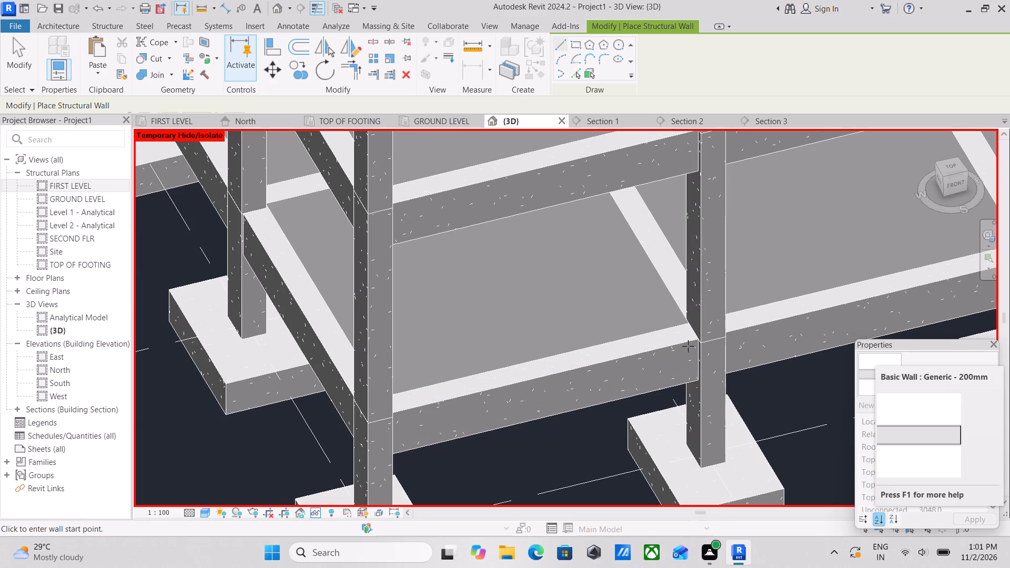
{"action": "scroll", "coordinate": [688, 346], "scroll_direction": "up", "scroll_amount": 5}
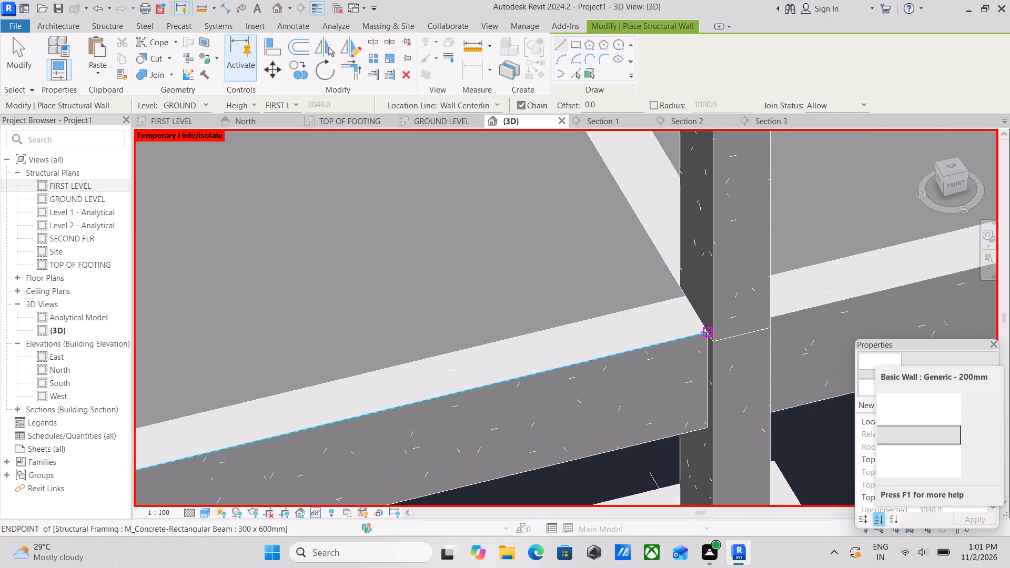
{"action": "left_click", "coordinate": [706, 332]}
{"action": "scroll", "coordinate": [575, 369], "scroll_direction": "down", "scroll_amount": 1}
{"action": "key", "text": "space"}
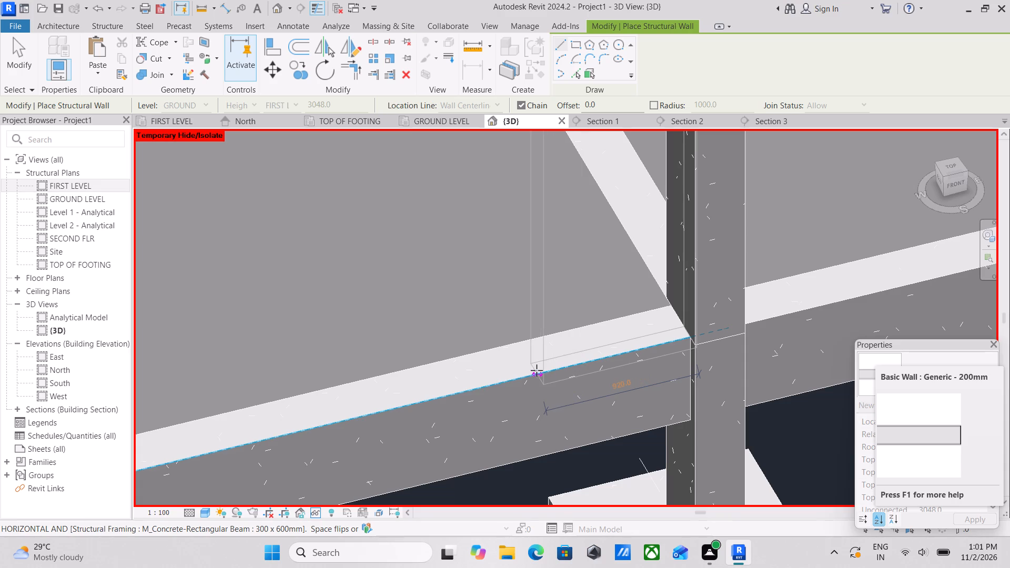
{"action": "scroll", "coordinate": [419, 396], "scroll_direction": "down", "scroll_amount": 2}
{"action": "middle_click_drag", "start_coordinate": [419, 396], "coordinate": [538, 383]}
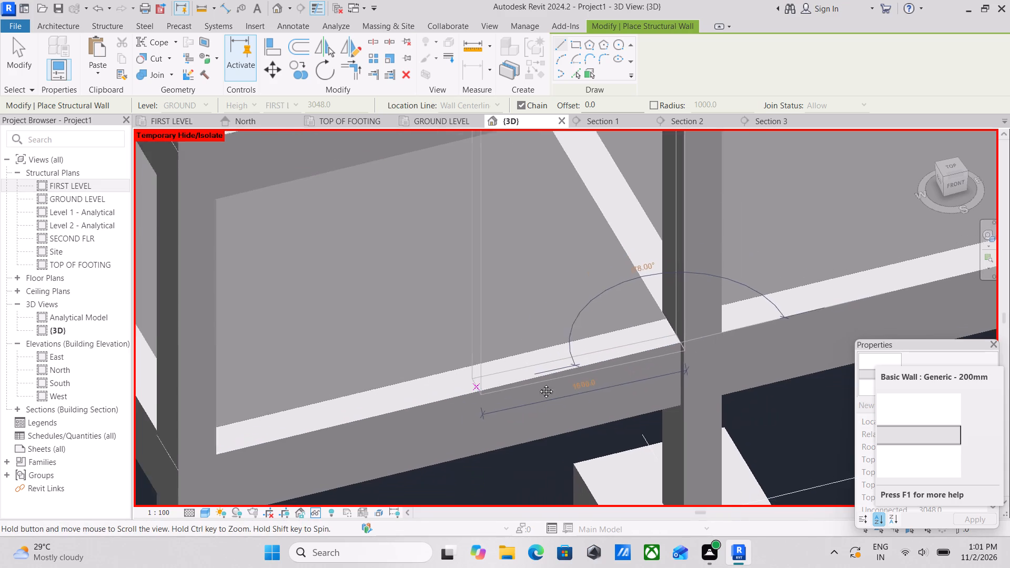
{"action": "middle_click_drag", "start_coordinate": [538, 383], "coordinate": [630, 366]}
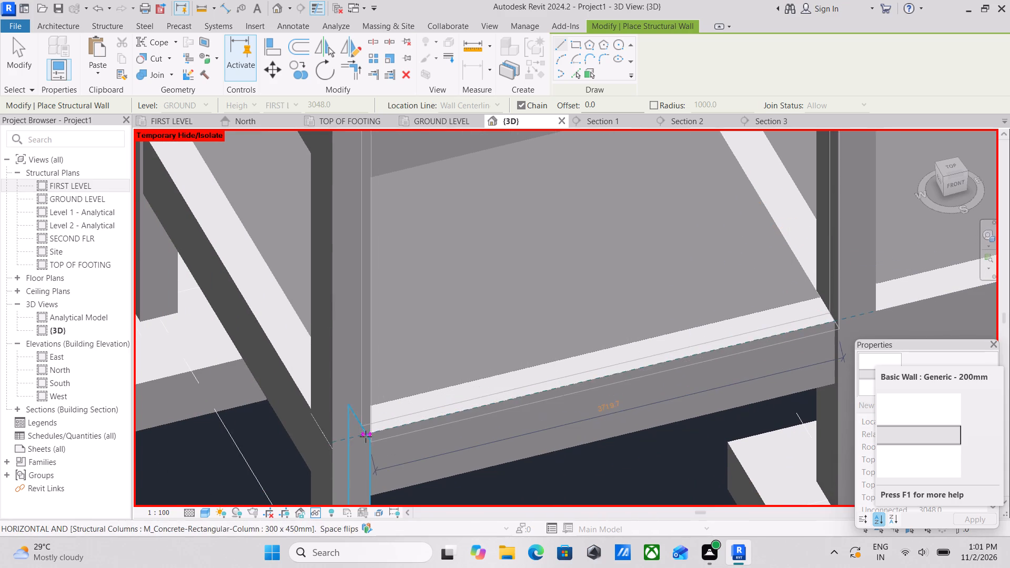
{"action": "left_click", "coordinate": [372, 432]}
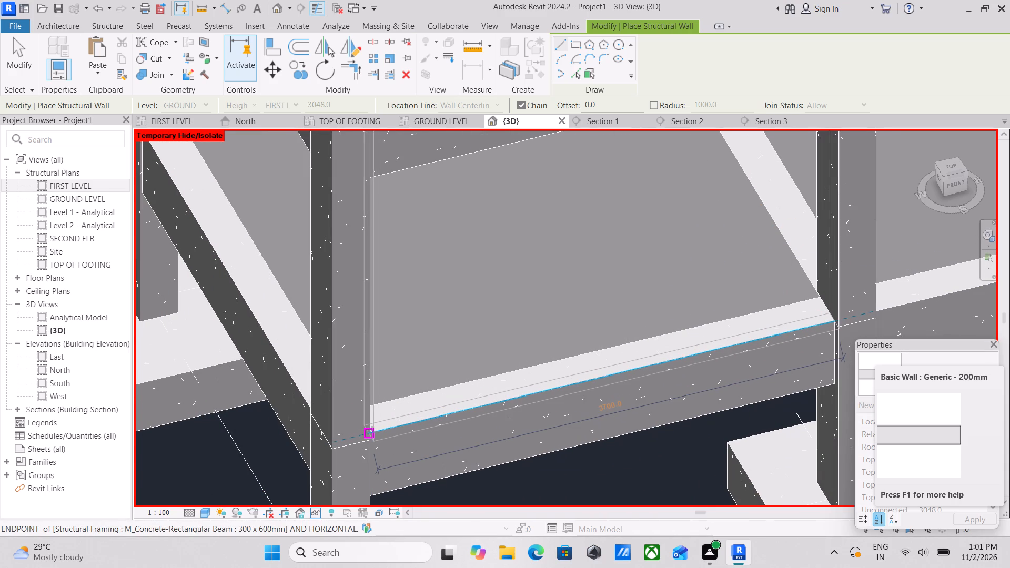
{"action": "key", "text": "Escape"}
{"action": "scroll", "coordinate": [386, 400], "scroll_direction": "down", "scroll_amount": 1}
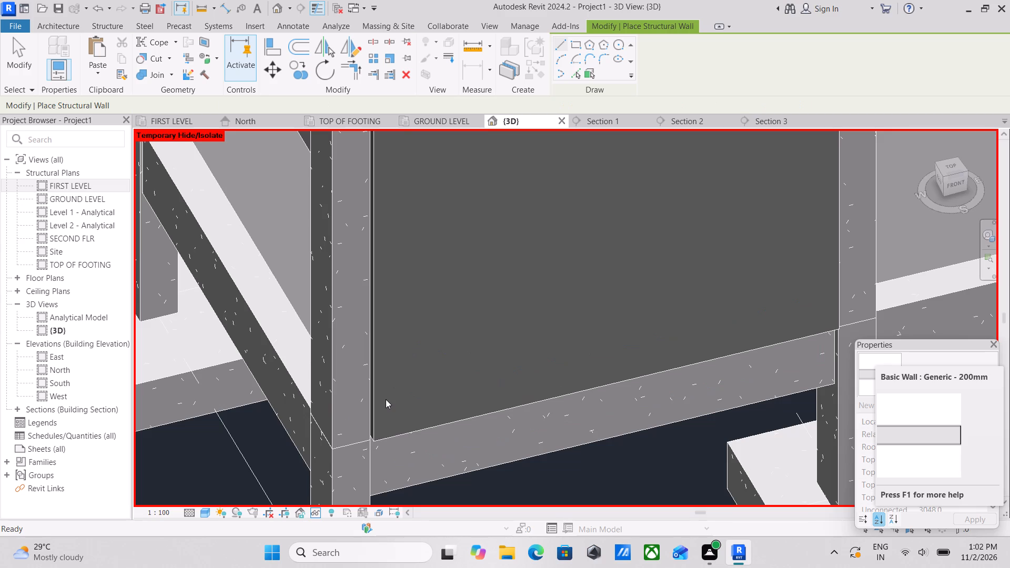
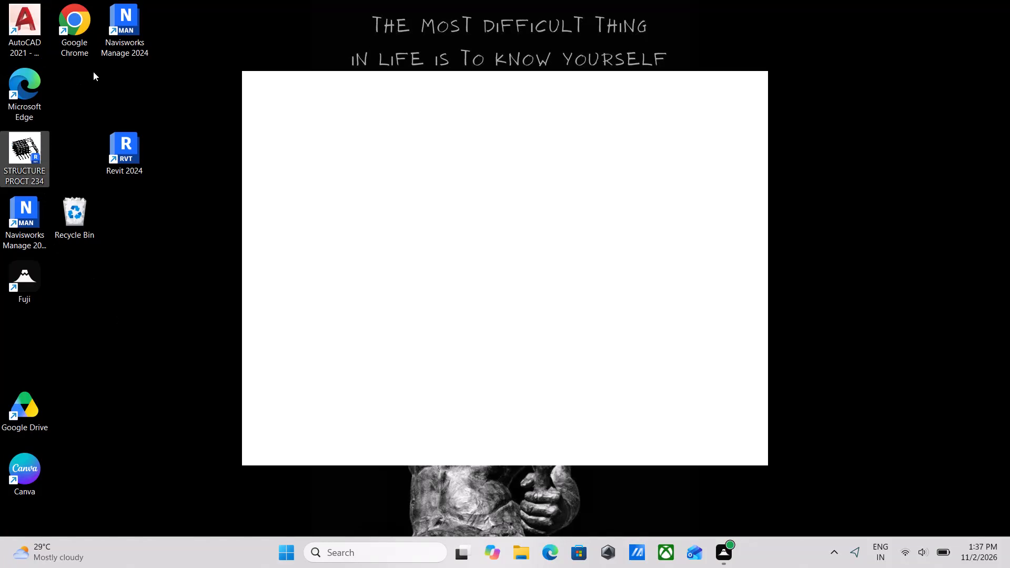
Open the STRUCTURE PROCT 234 Revit project from the desktop.
{"action": "triple_click", "coordinate": [24, 161]}
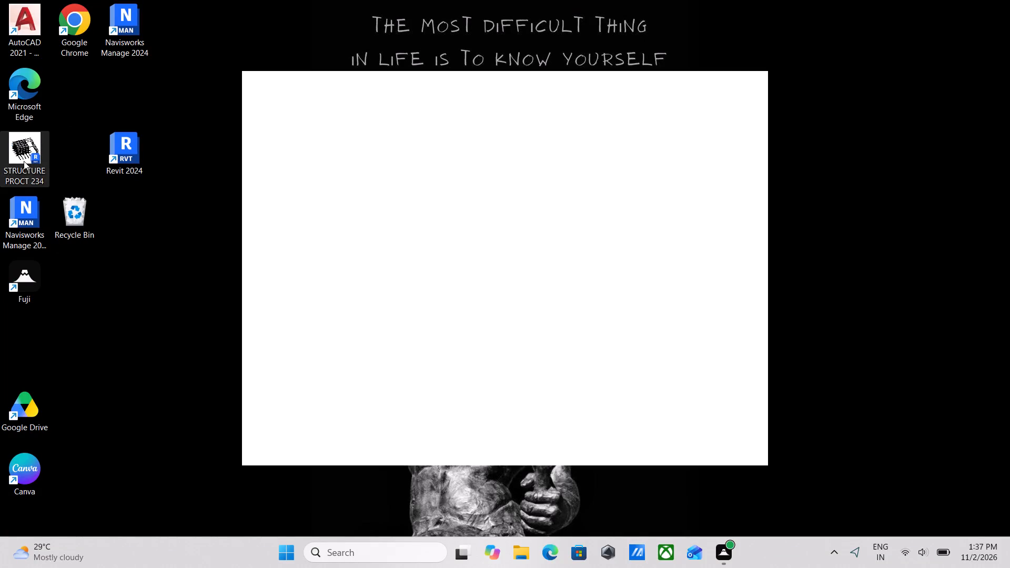
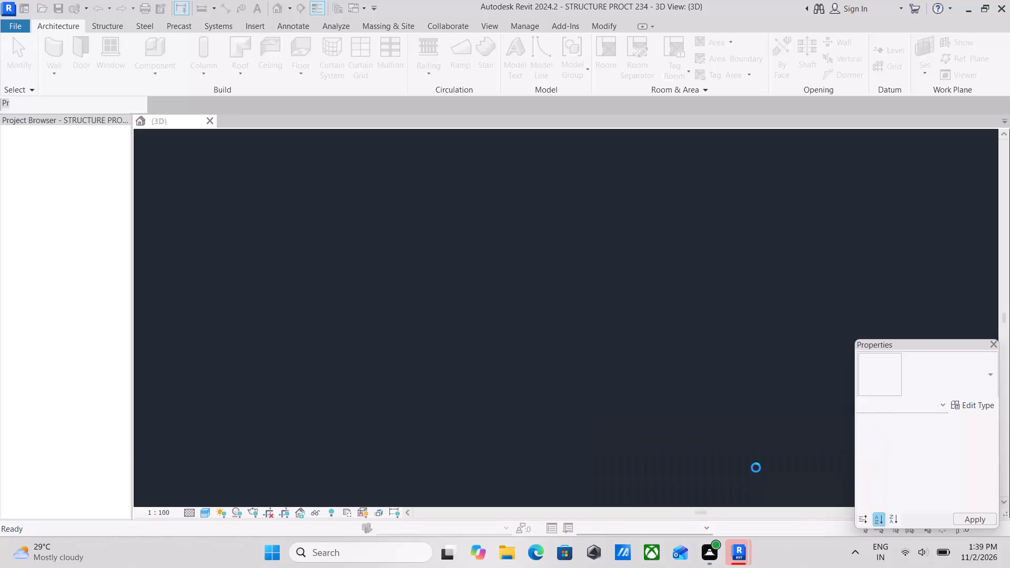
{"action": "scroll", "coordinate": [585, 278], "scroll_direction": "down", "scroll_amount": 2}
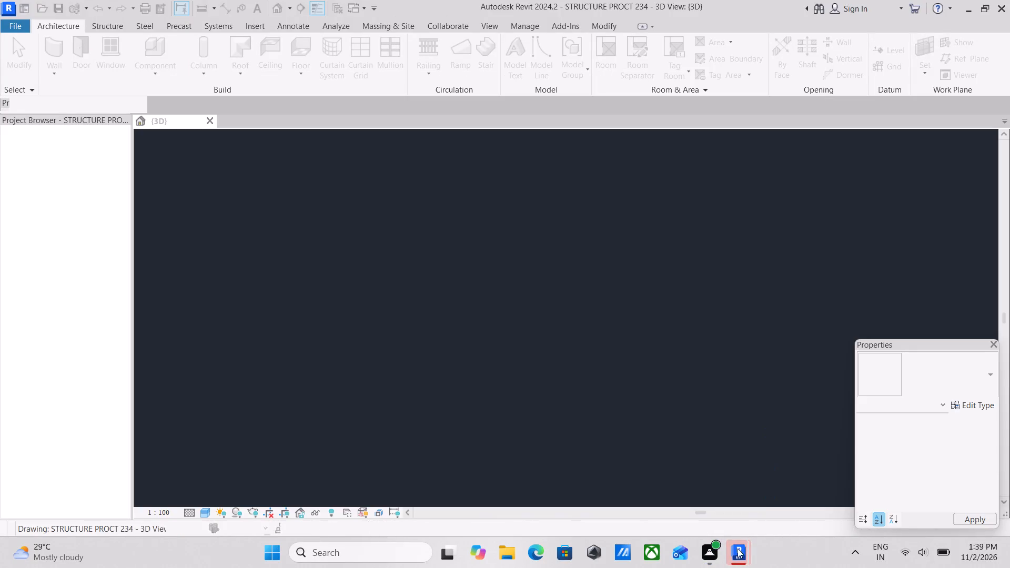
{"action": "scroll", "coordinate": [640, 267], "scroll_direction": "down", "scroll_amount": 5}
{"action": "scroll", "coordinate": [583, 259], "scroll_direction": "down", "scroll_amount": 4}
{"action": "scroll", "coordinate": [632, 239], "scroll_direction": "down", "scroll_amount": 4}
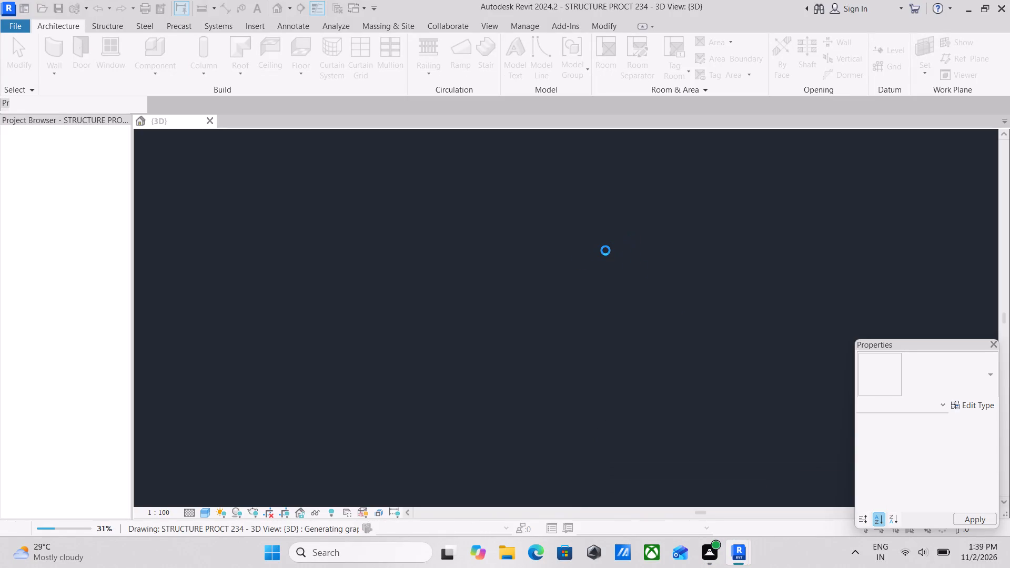
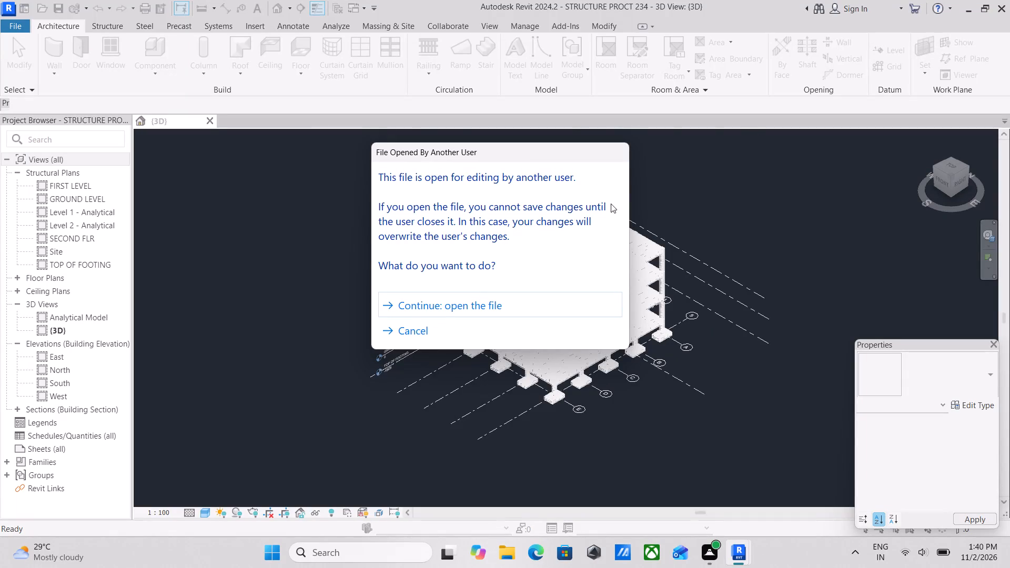
Cancel opening the file that is in use and return to the STRUCTURE PROCT 234 3D view window.
{"action": "left_click", "coordinate": [422, 321]}
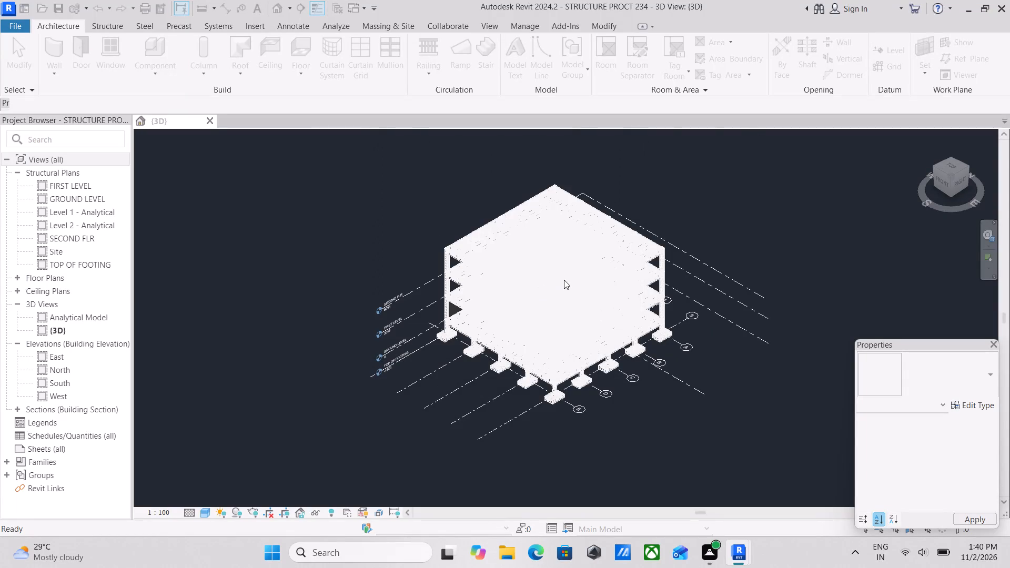
{"action": "scroll", "coordinate": [626, 283], "scroll_direction": "up", "scroll_amount": 7}
{"action": "scroll", "coordinate": [578, 268], "scroll_direction": "up", "scroll_amount": 4}
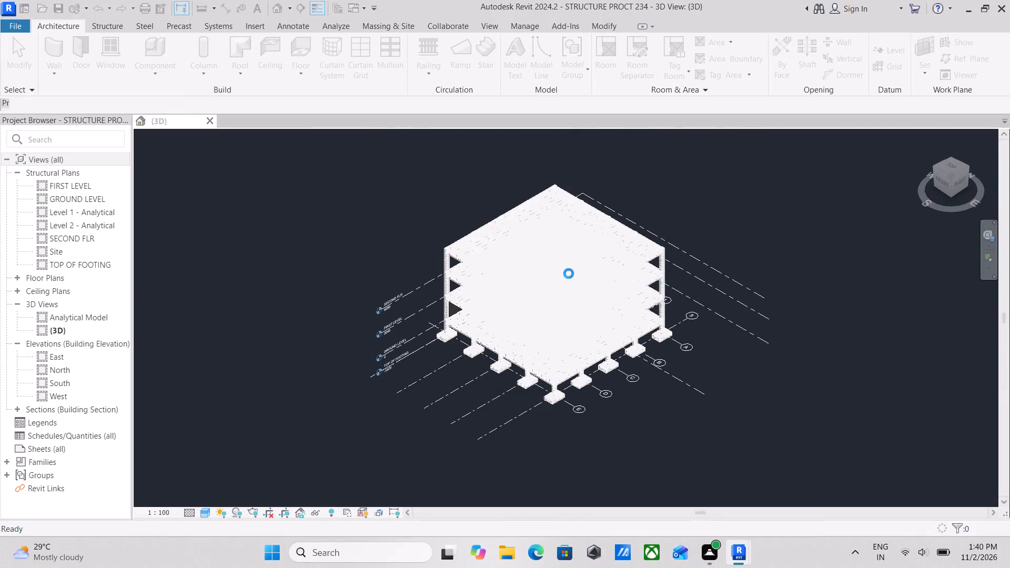
{"action": "scroll", "coordinate": [525, 330], "scroll_direction": "up", "scroll_amount": 4}
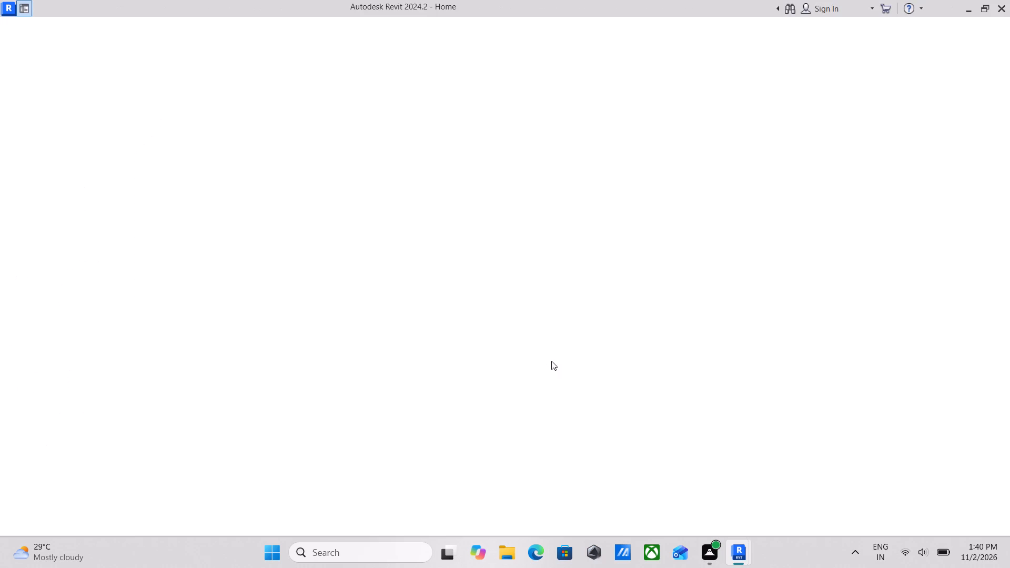
{"action": "scroll", "coordinate": [561, 341], "scroll_direction": "down", "scroll_amount": 3}
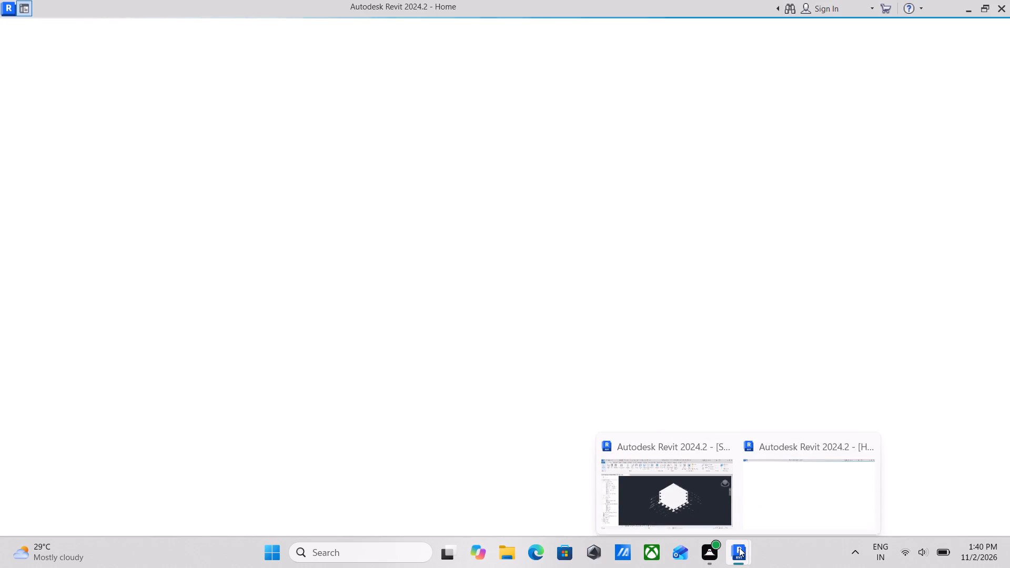
{"action": "left_click", "coordinate": [670, 479]}
Examine the building's frame, slabs, walls and footings in the 3D view.
{"action": "scroll", "coordinate": [629, 275], "scroll_direction": "down", "scroll_amount": 5}
{"action": "scroll", "coordinate": [630, 275], "scroll_direction": "up", "scroll_amount": 5}
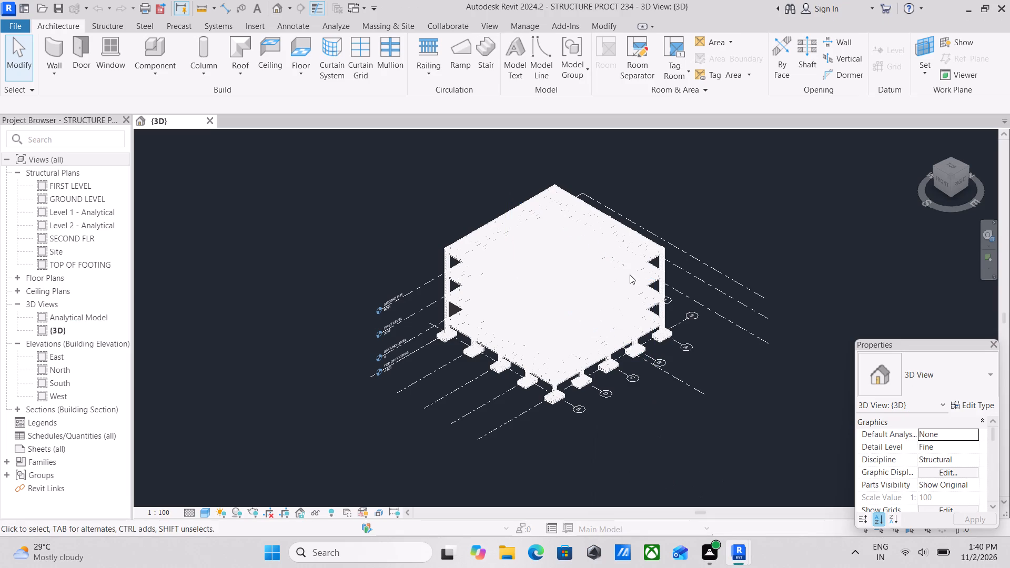
{"action": "scroll", "coordinate": [649, 282], "scroll_direction": "up", "scroll_amount": 9}
{"action": "scroll", "coordinate": [443, 324], "scroll_direction": "up", "scroll_amount": 4}
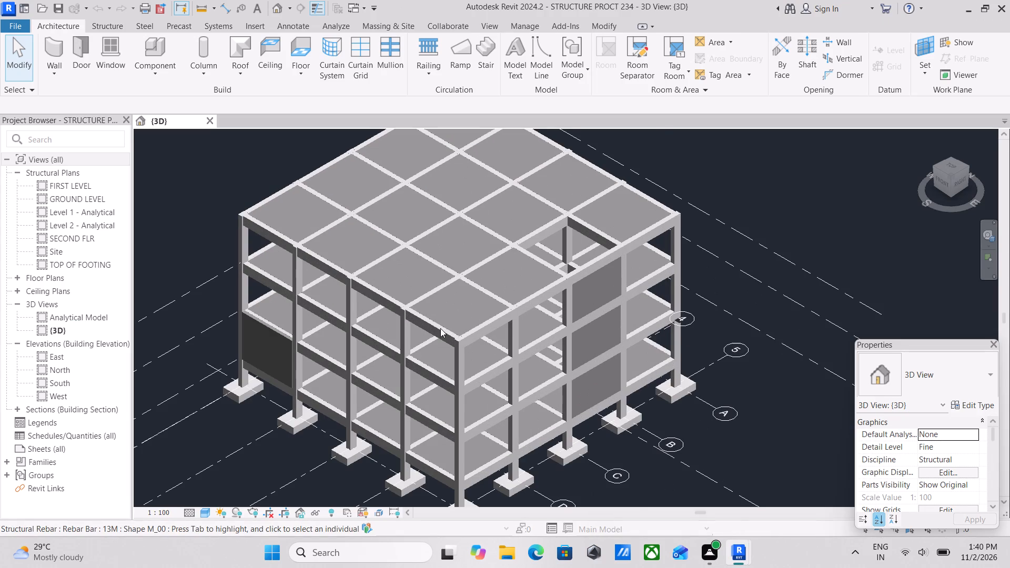
{"action": "scroll", "coordinate": [440, 328], "scroll_direction": "down", "scroll_amount": 4}
{"action": "scroll", "coordinate": [449, 276], "scroll_direction": "down", "scroll_amount": 2}
{"action": "scroll", "coordinate": [512, 283], "scroll_direction": "down", "scroll_amount": 1}
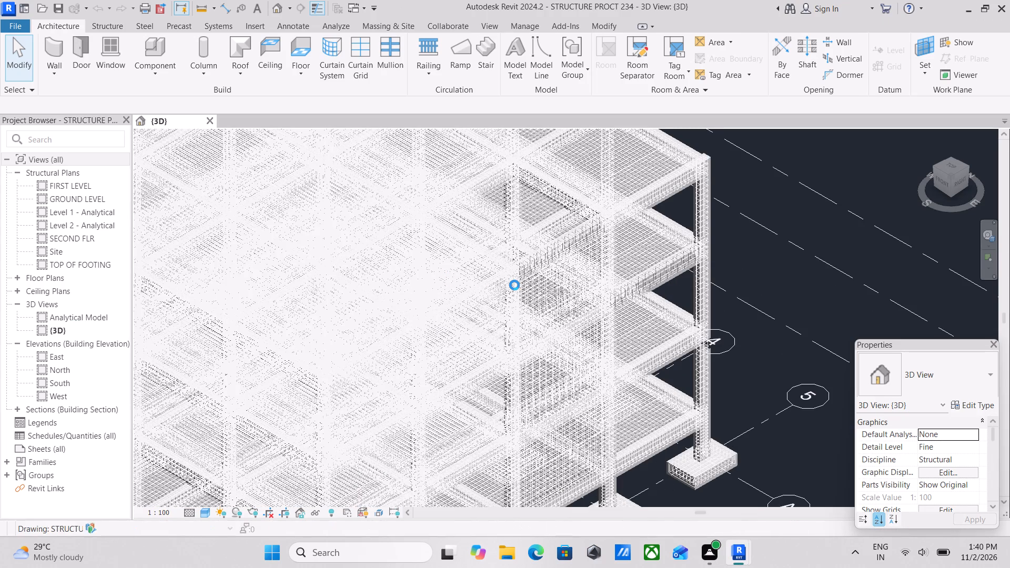
{"action": "scroll", "coordinate": [514, 285], "scroll_direction": "down", "scroll_amount": 7}
{"action": "scroll", "coordinate": [450, 301], "scroll_direction": "down", "scroll_amount": 4}
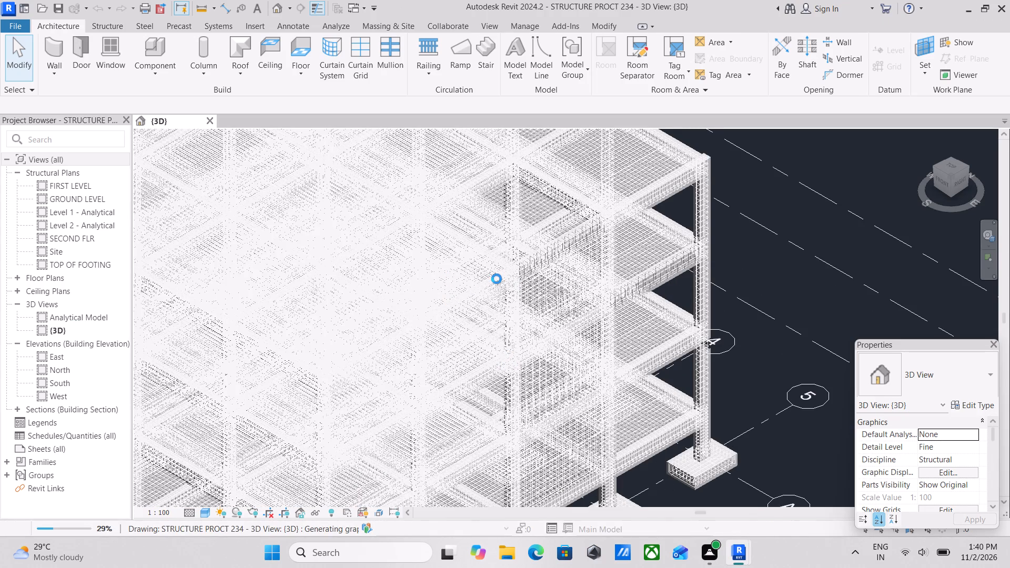
{"action": "scroll", "coordinate": [497, 279], "scroll_direction": "down", "scroll_amount": 5}
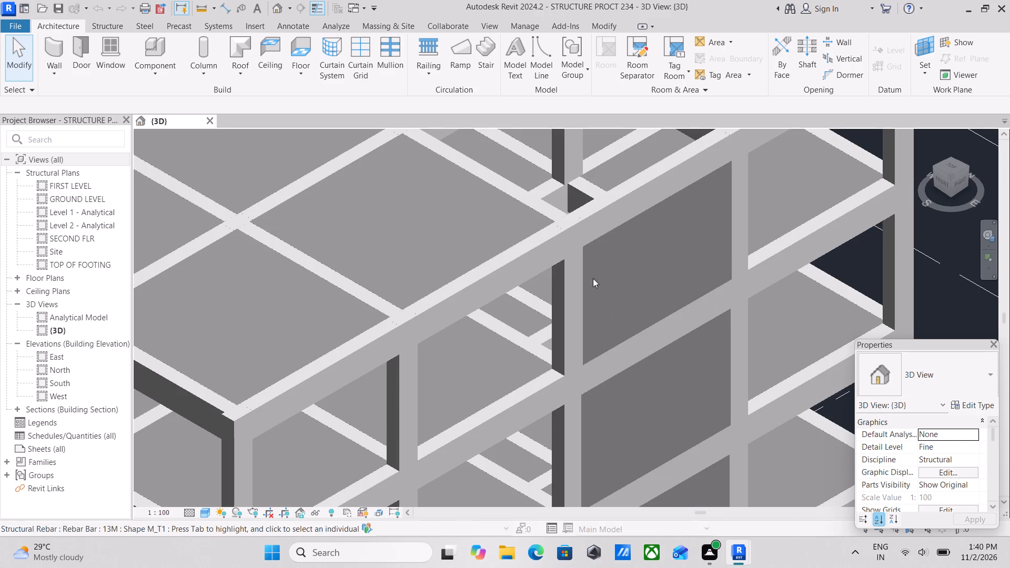
{"action": "scroll", "coordinate": [574, 269], "scroll_direction": "down", "scroll_amount": 8}
{"action": "scroll", "coordinate": [531, 269], "scroll_direction": "up", "scroll_amount": 2}
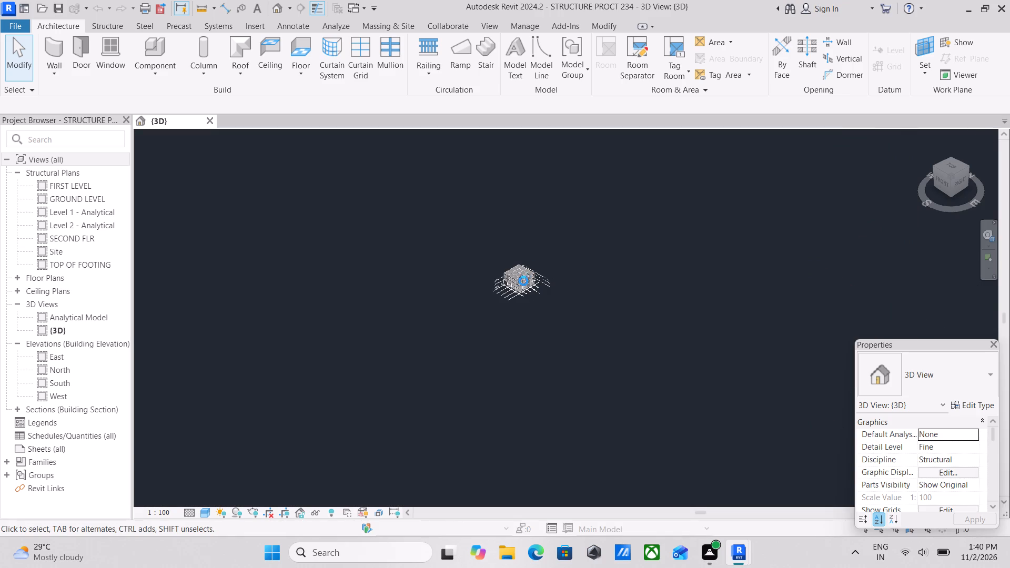
{"action": "scroll", "coordinate": [516, 295], "scroll_direction": "up", "scroll_amount": 8}
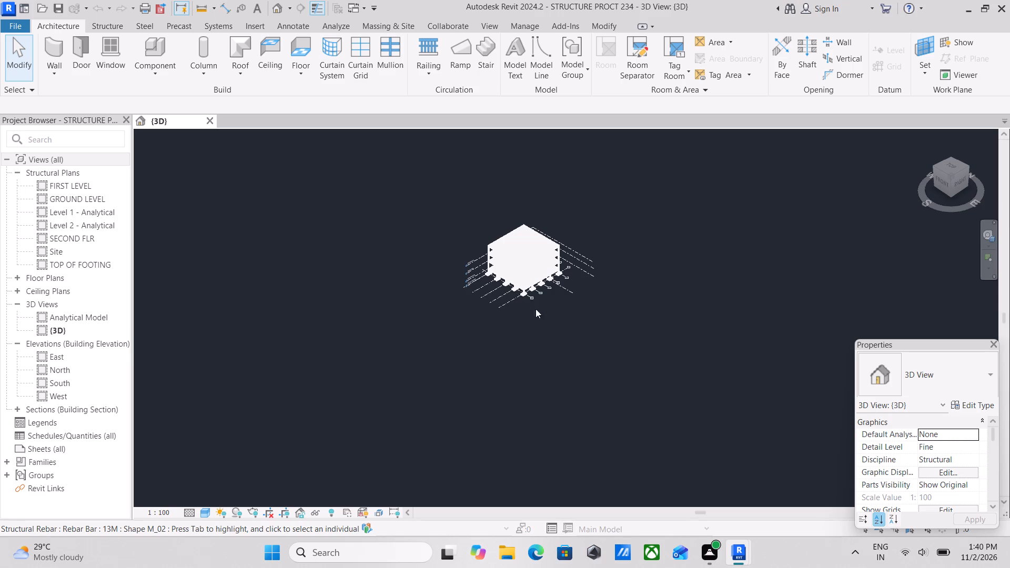
{"action": "scroll", "coordinate": [529, 248], "scroll_direction": "up", "scroll_amount": 7}
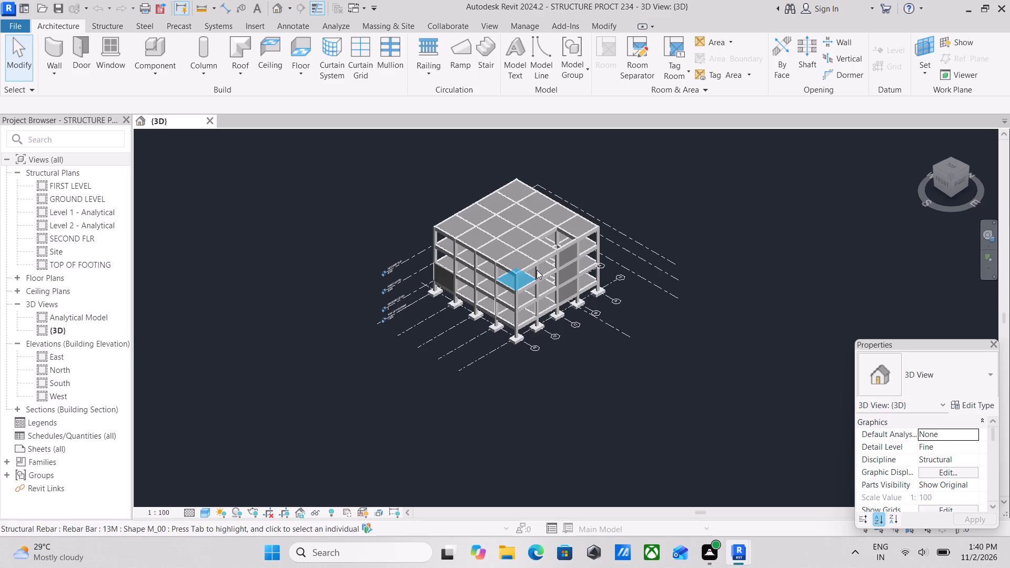
{"action": "scroll", "coordinate": [537, 270], "scroll_direction": "up", "scroll_amount": 3}
{"action": "scroll", "coordinate": [486, 293], "scroll_direction": "up", "scroll_amount": 5}
{"action": "scroll", "coordinate": [339, 252], "scroll_direction": "up", "scroll_amount": 4}
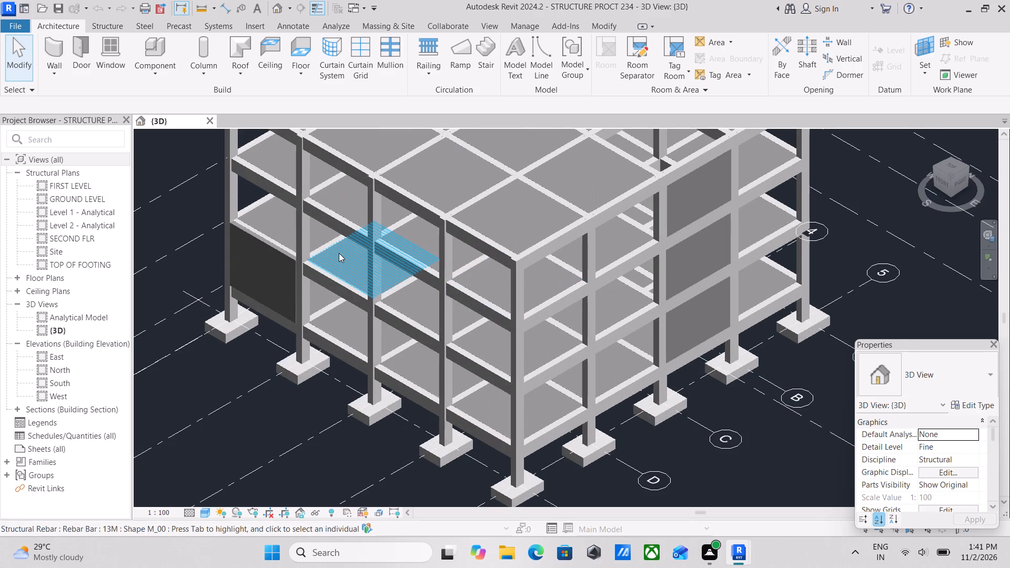
{"action": "scroll", "coordinate": [359, 252], "scroll_direction": "down", "scroll_amount": 4}
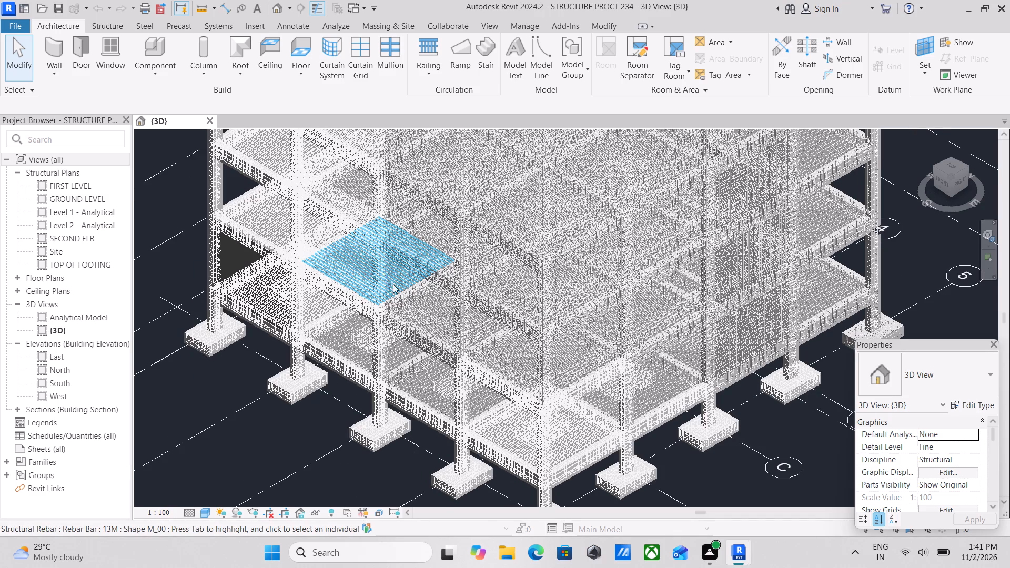
{"action": "scroll", "coordinate": [502, 362], "scroll_direction": "up", "scroll_amount": 2}
{"action": "scroll", "coordinate": [489, 338], "scroll_direction": "down", "scroll_amount": 3}
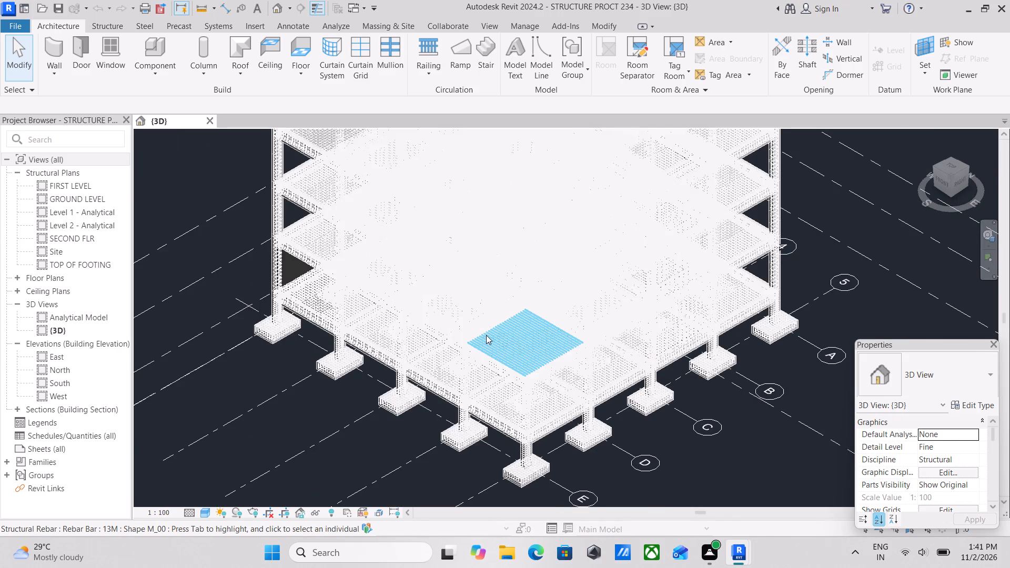
Select all 13M rebar instances in the project, starting from a floor slab's bar set, and temporarily hide them in the 3D view.
{"action": "left_click", "coordinate": [486, 335]}
{"action": "scroll", "coordinate": [506, 348], "scroll_direction": "up", "scroll_amount": 7}
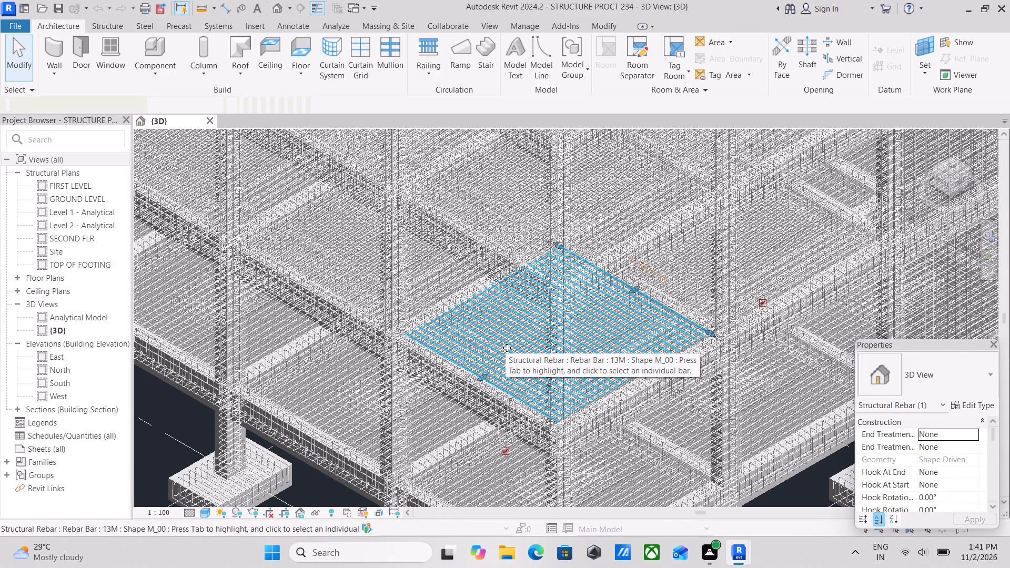
{"action": "type", "text": "sa"}
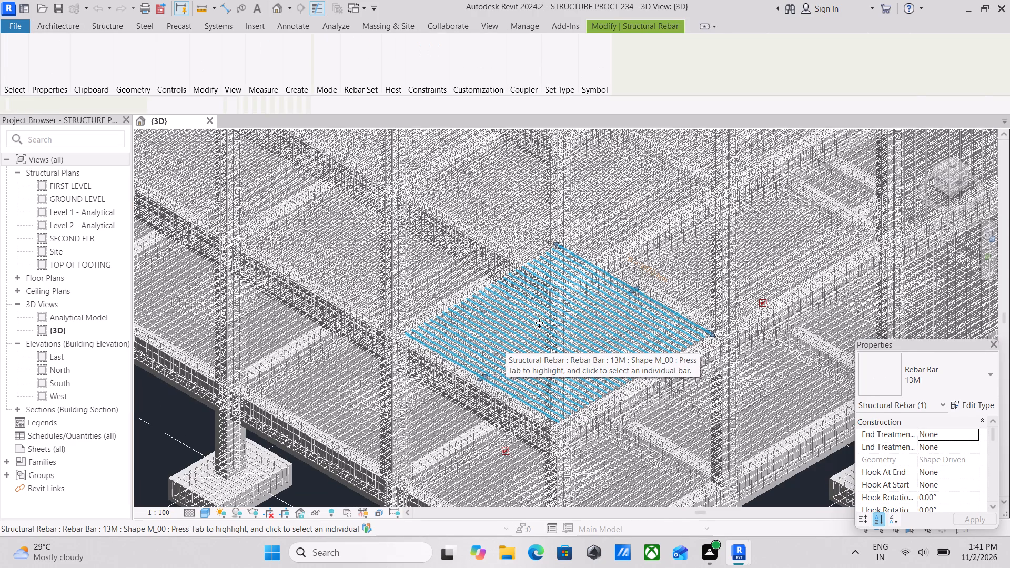
{"action": "scroll", "coordinate": [539, 323], "scroll_direction": "down", "scroll_amount": 6}
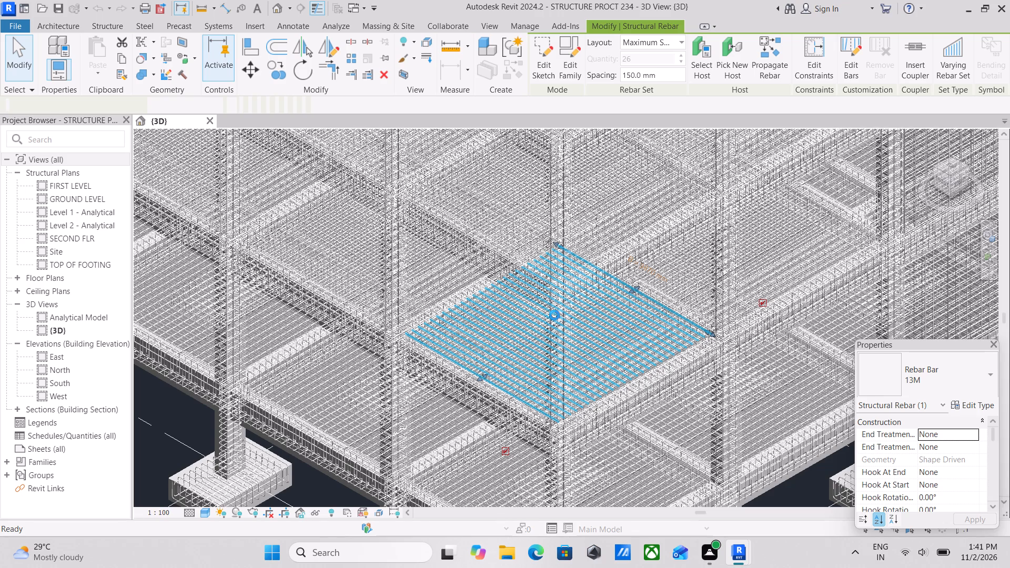
{"action": "scroll", "coordinate": [554, 315], "scroll_direction": "down", "scroll_amount": 1}
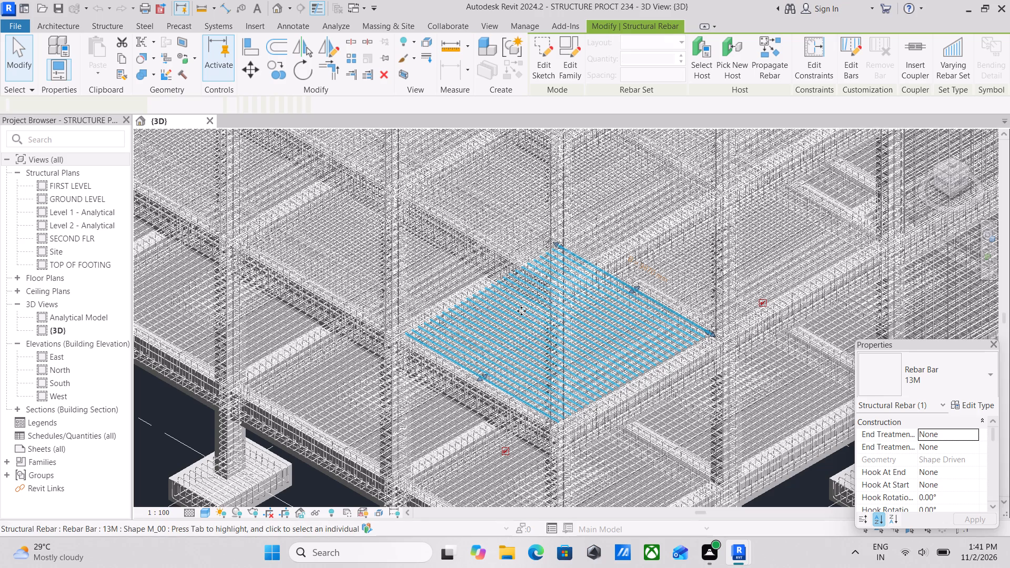
{"action": "scroll", "coordinate": [521, 311], "scroll_direction": "down", "scroll_amount": 1}
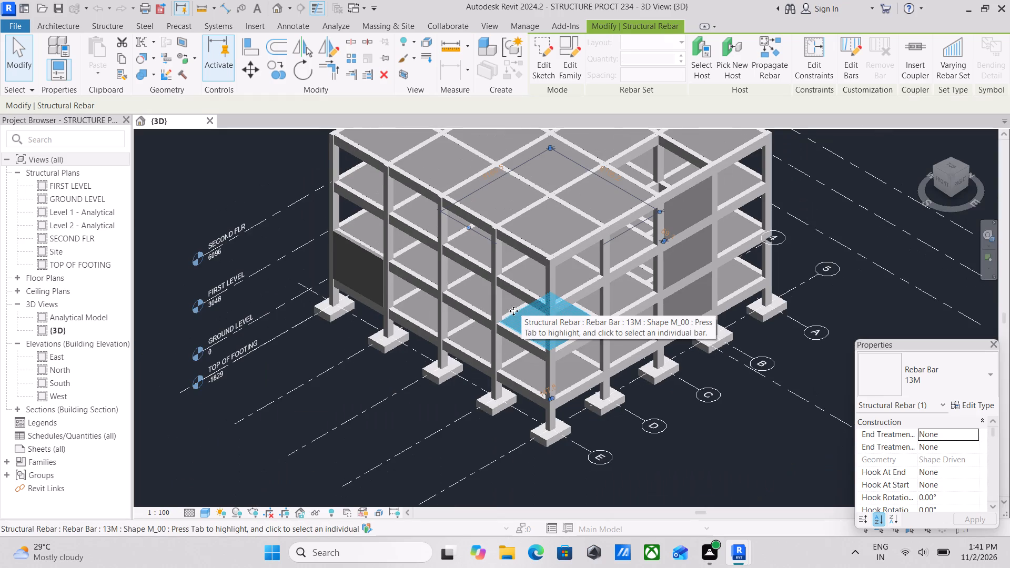
{"action": "scroll", "coordinate": [514, 311], "scroll_direction": "up", "scroll_amount": 10}
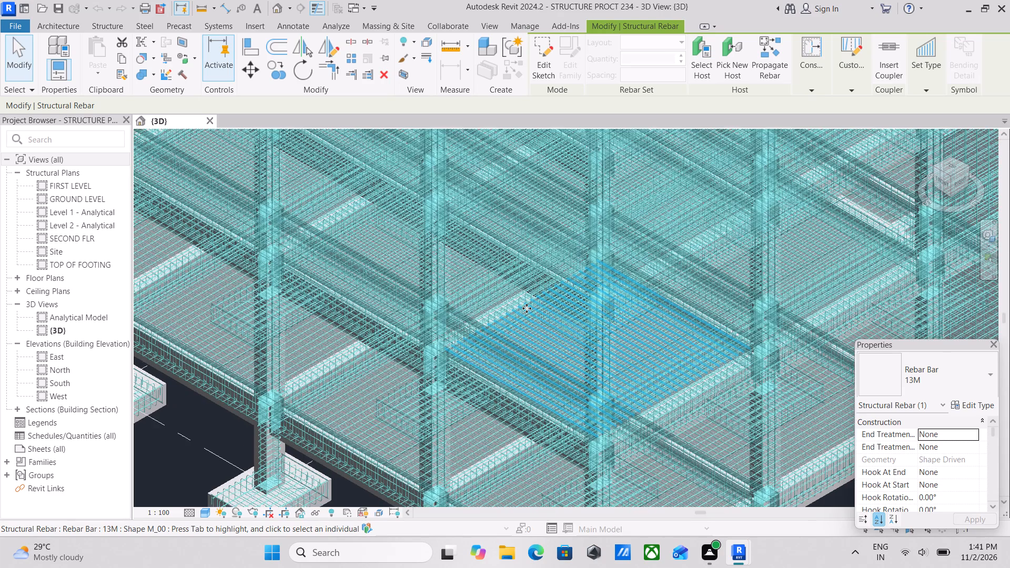
{"action": "scroll", "coordinate": [519, 296], "scroll_direction": "up", "scroll_amount": 2}
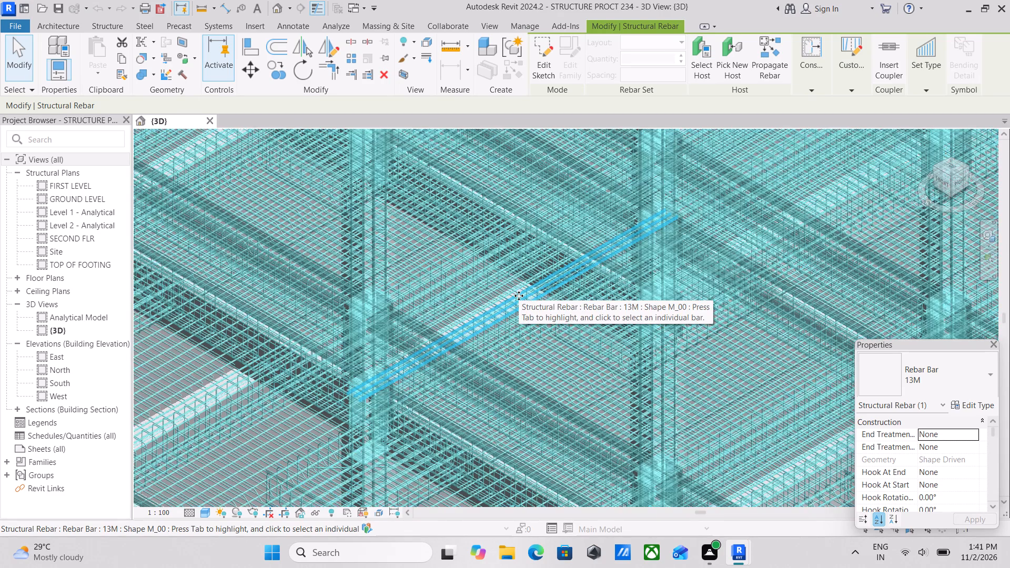
{"action": "type", "text": "hh"}
{"action": "scroll", "coordinate": [519, 296], "scroll_direction": "down", "scroll_amount": 4}
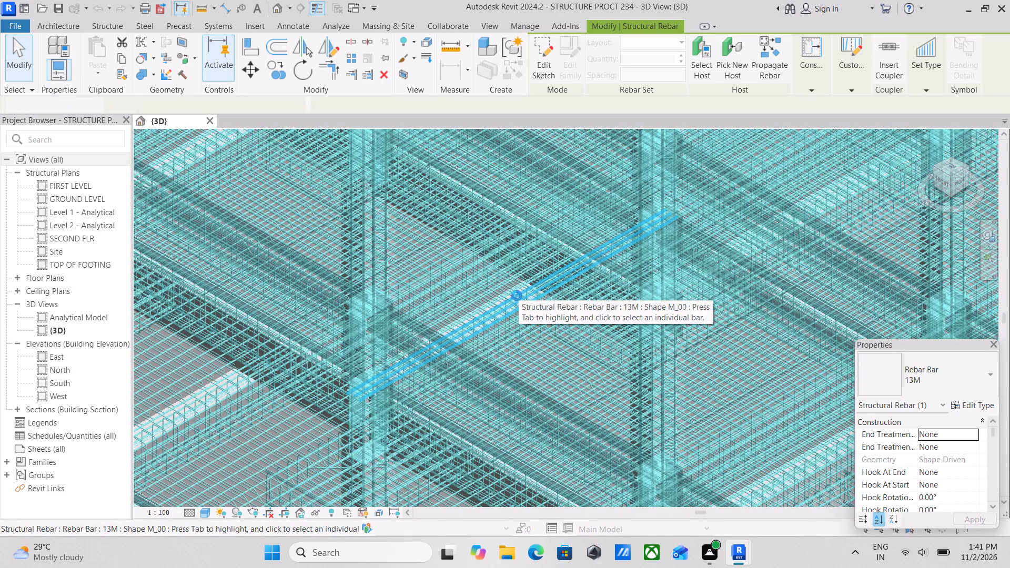
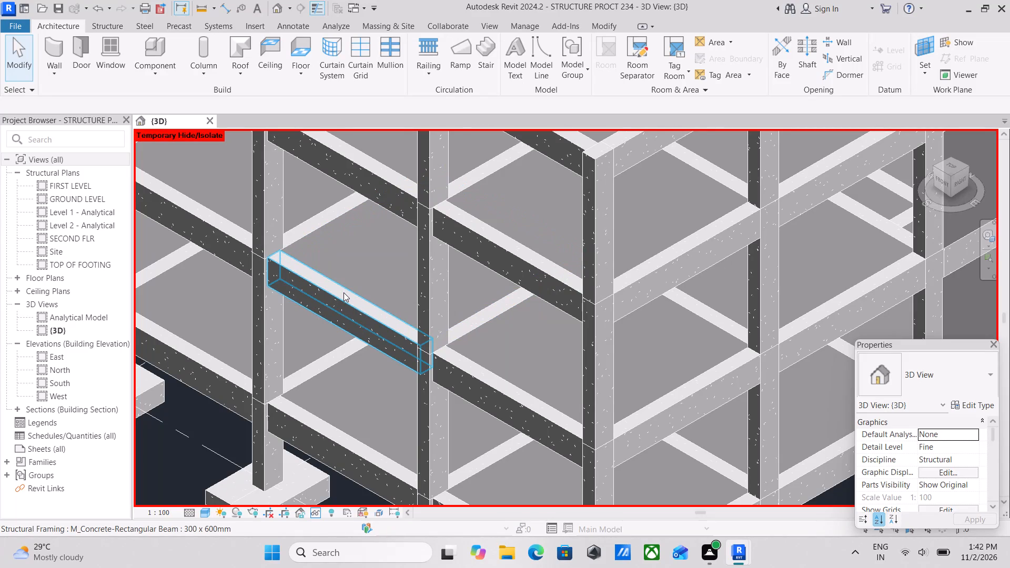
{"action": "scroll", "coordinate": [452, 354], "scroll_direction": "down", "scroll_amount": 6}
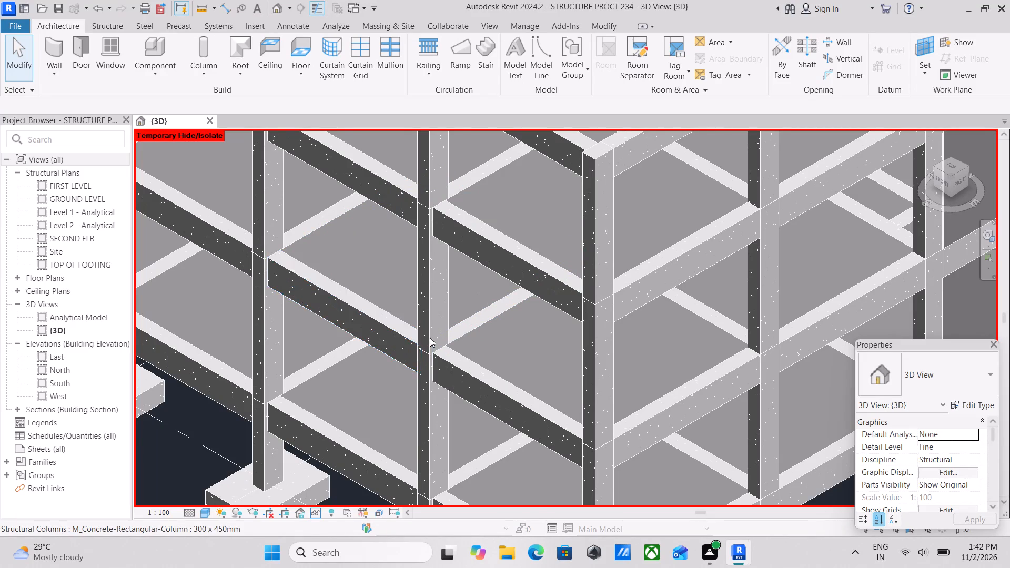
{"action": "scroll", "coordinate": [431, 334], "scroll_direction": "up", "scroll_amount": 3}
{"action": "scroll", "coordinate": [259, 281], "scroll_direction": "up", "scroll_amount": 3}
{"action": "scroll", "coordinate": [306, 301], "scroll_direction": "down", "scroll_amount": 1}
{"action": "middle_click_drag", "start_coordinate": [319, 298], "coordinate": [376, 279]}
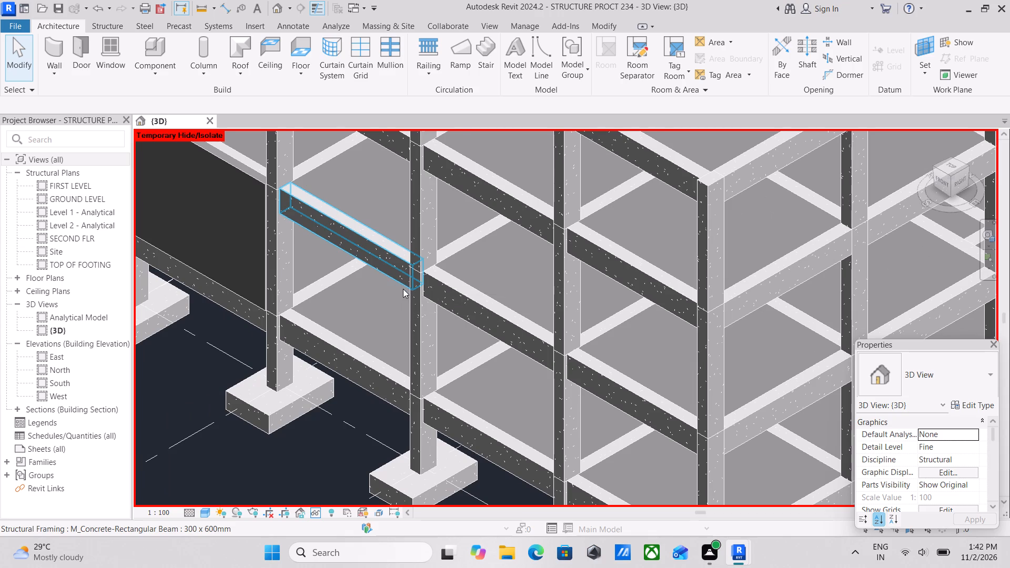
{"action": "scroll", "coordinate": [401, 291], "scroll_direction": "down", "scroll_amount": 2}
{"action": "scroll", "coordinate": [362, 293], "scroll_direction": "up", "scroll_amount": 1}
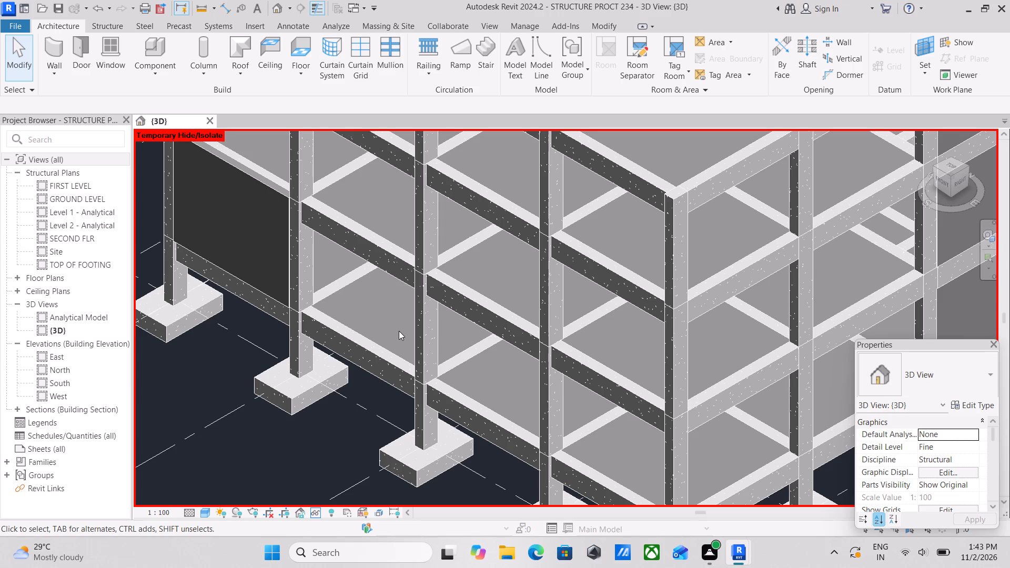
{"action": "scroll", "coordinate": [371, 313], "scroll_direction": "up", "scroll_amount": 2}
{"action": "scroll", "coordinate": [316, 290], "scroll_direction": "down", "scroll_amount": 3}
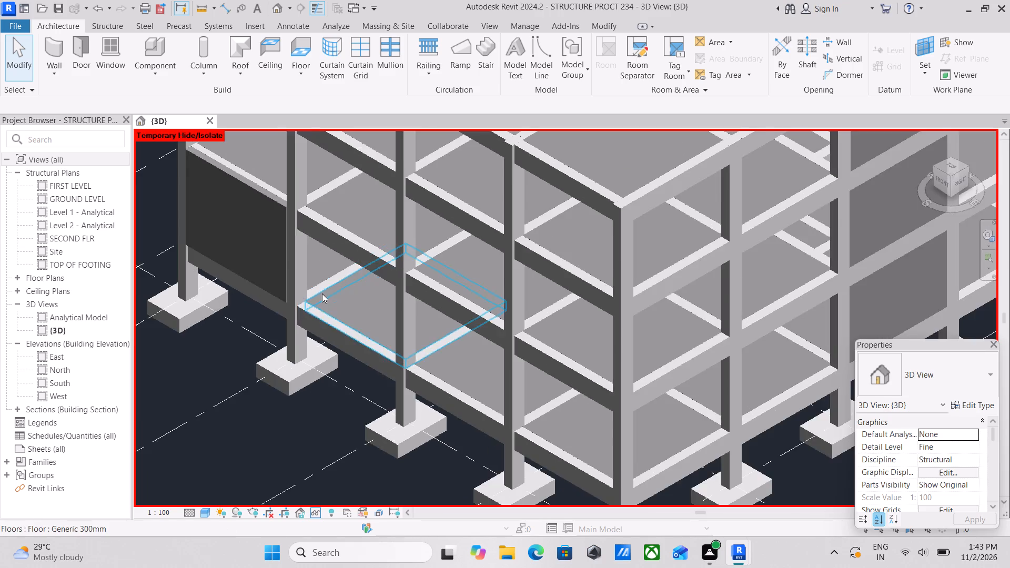
Lower the top of the ground-level Generic - 200mm wall in the front corner bay to the underside of the beam above.
{"action": "scroll", "coordinate": [322, 293], "scroll_direction": "down", "scroll_amount": 7}
{"action": "middle_click_drag", "start_coordinate": [351, 277], "coordinate": [448, 226], "text": "shift"}
{"action": "scroll", "coordinate": [304, 333], "scroll_direction": "up", "scroll_amount": 12}
{"action": "middle_click_drag", "start_coordinate": [334, 287], "coordinate": [306, 331]}
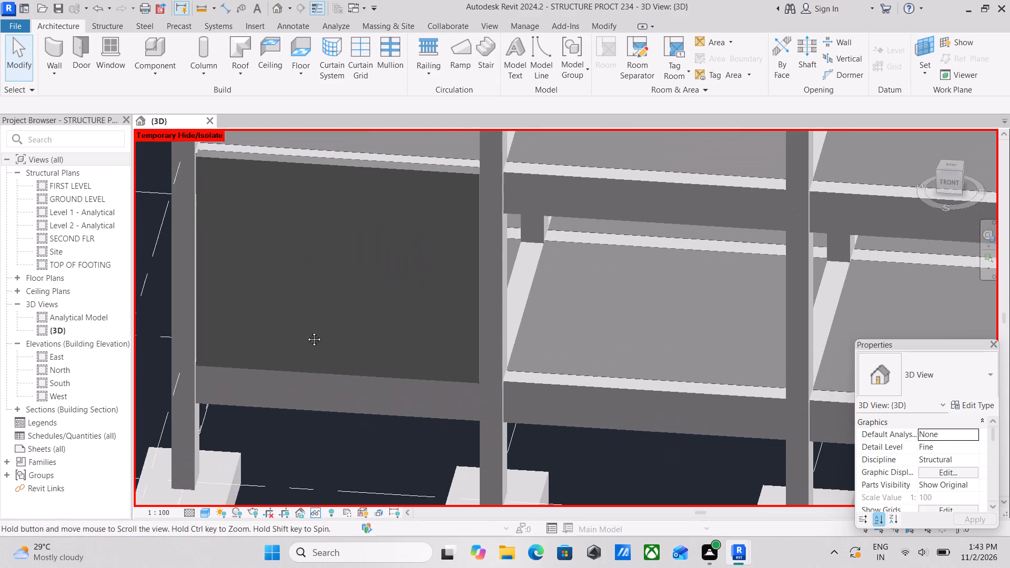
{"action": "middle_click_drag", "start_coordinate": [306, 331], "coordinate": [298, 351]}
{"action": "scroll", "coordinate": [298, 351], "scroll_direction": "up", "scroll_amount": 1}
{"action": "left_click", "coordinate": [421, 180]}
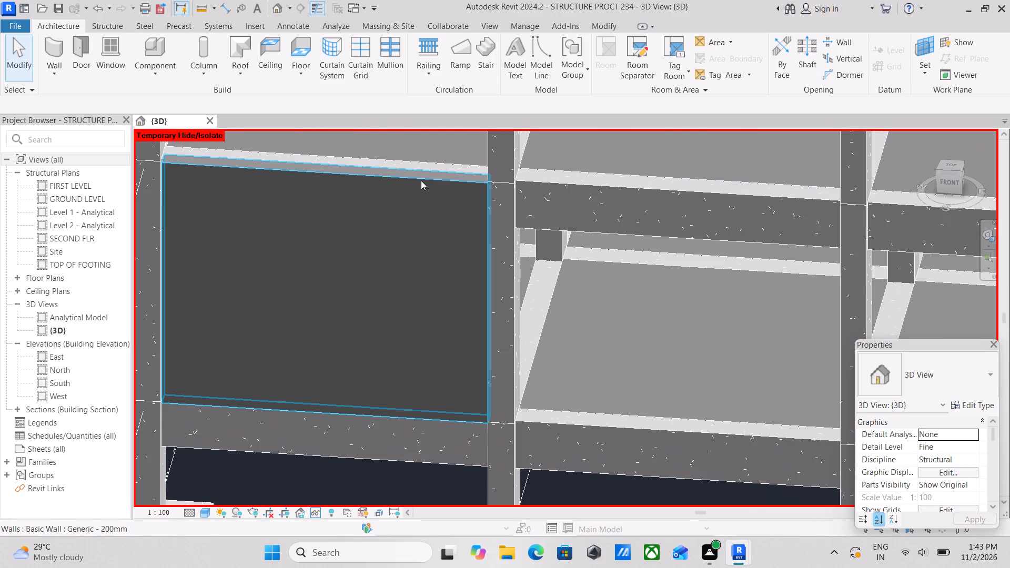
{"action": "scroll", "coordinate": [315, 153], "scroll_direction": "up", "scroll_amount": 3}
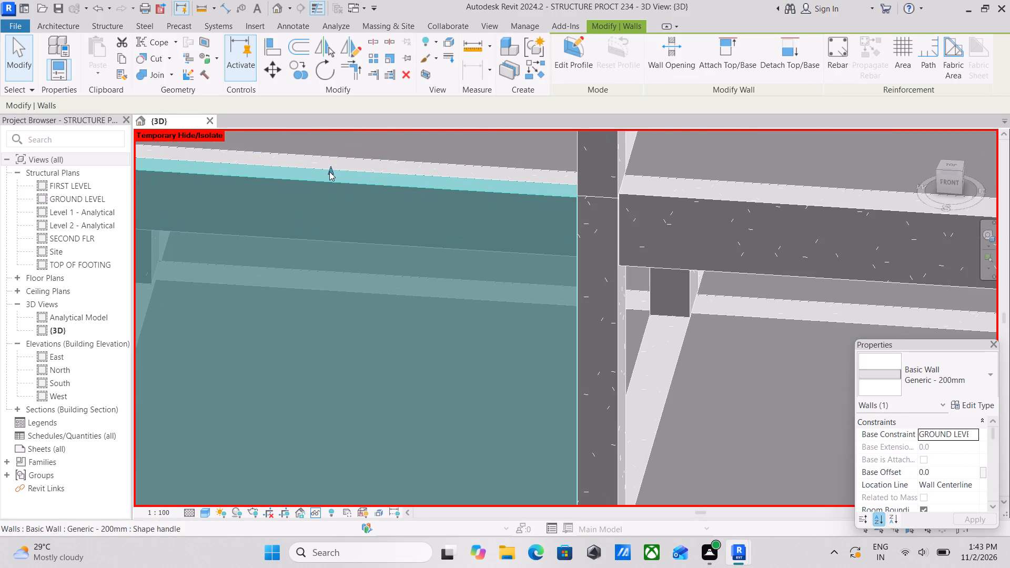
{"action": "left_click_drag", "start_coordinate": [329, 171], "coordinate": [335, 245]}
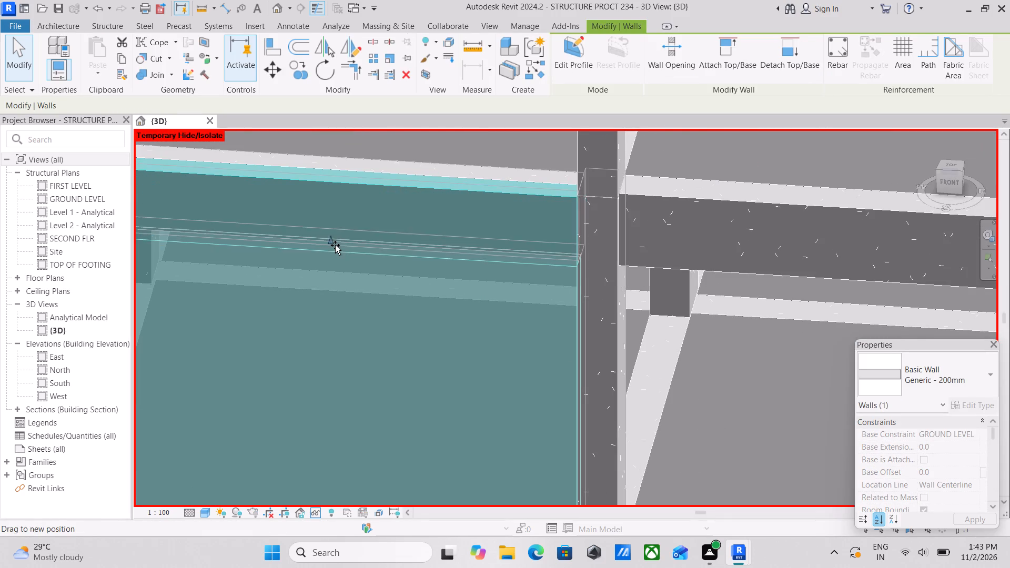
{"action": "scroll", "coordinate": [349, 236], "scroll_direction": "down", "scroll_amount": 7}
{"action": "key", "text": "Escape"}
{"action": "scroll", "coordinate": [348, 255], "scroll_direction": "down", "scroll_amount": 3}
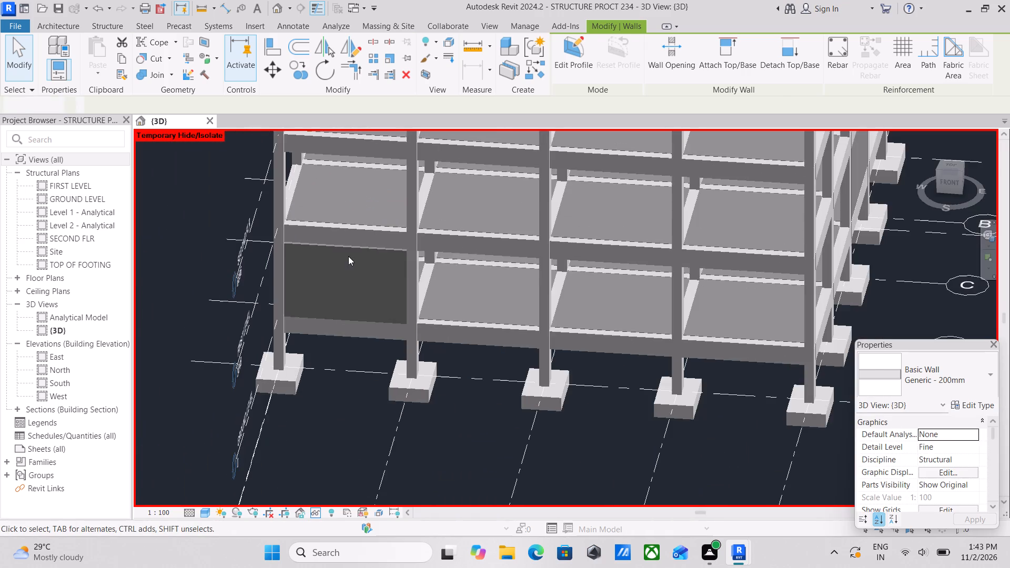
Nudge the ground-level corner bay wall three increments inward, toward the beam and column line.
{"action": "scroll", "coordinate": [346, 267], "scroll_direction": "down", "scroll_amount": 2}
{"action": "middle_click_drag", "start_coordinate": [325, 259], "coordinate": [393, 286], "text": "shift"}
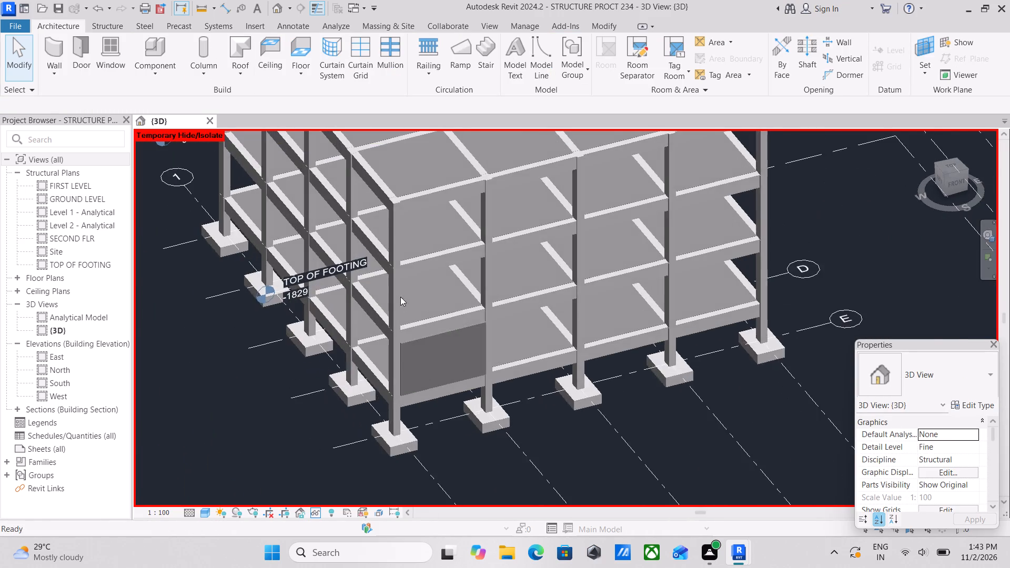
{"action": "scroll", "coordinate": [400, 305], "scroll_direction": "up", "scroll_amount": 11}
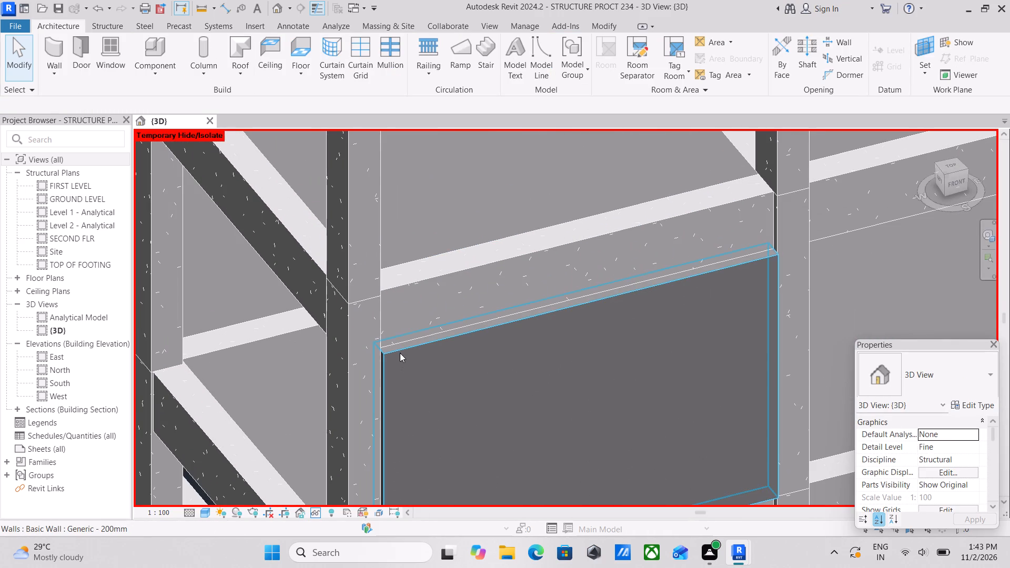
{"action": "left_click", "coordinate": [400, 350]}
{"action": "scroll", "coordinate": [462, 365], "scroll_direction": "down", "scroll_amount": 2}
{"action": "key", "text": "Up"}
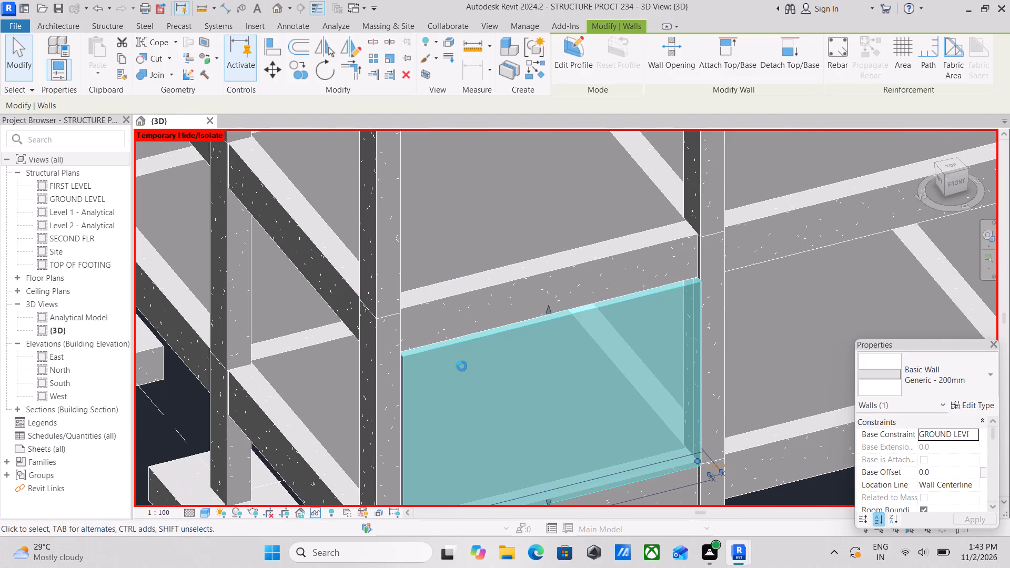
{"action": "key", "text": "Up"}
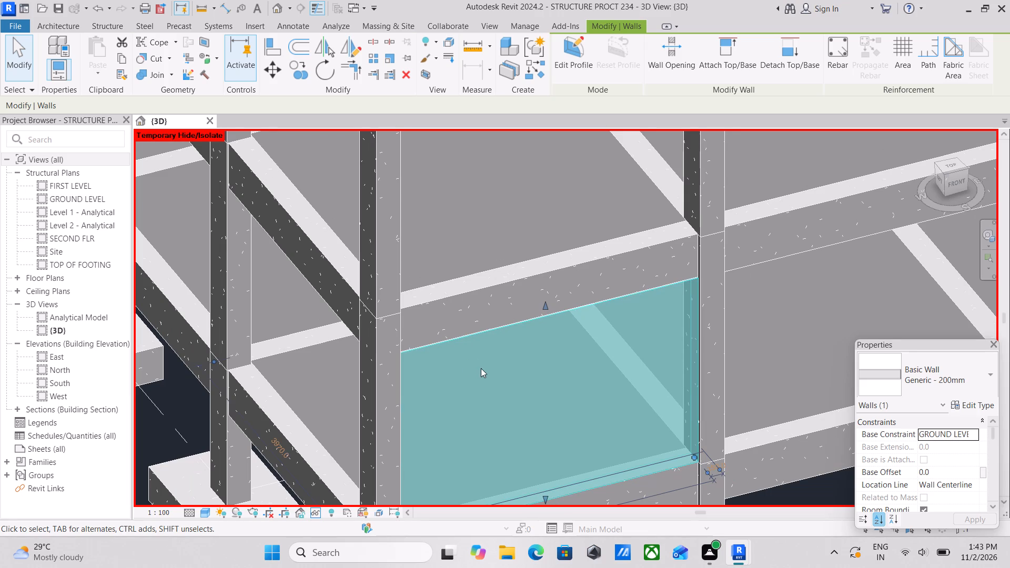
{"action": "key", "text": "Up"}
{"action": "scroll", "coordinate": [481, 368], "scroll_direction": "down", "scroll_amount": 4}
{"action": "key", "text": "Escape"}
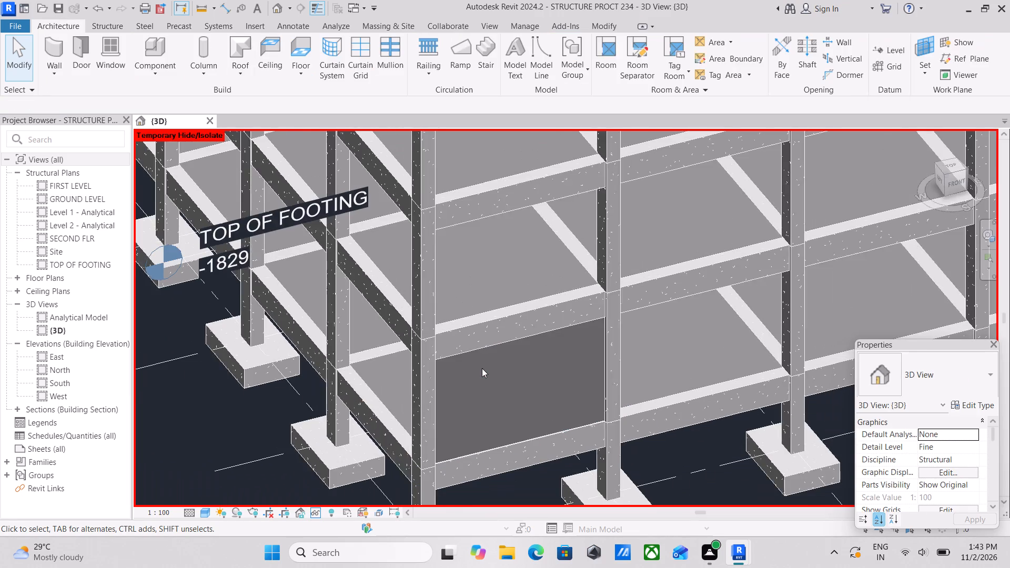
Copy the corner bay wall 4000 mm along the front face into the adjacent second ground-level bay.
{"action": "scroll", "coordinate": [482, 368], "scroll_direction": "down", "scroll_amount": 5}
{"action": "middle_click_drag", "start_coordinate": [476, 368], "coordinate": [458, 357], "text": "shift"}
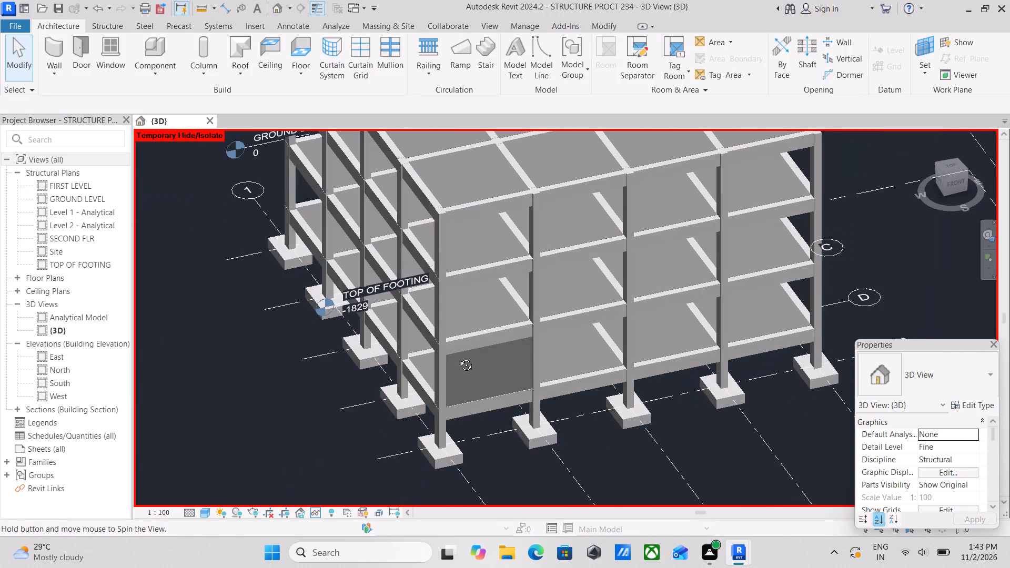
{"action": "middle_click_drag", "start_coordinate": [458, 357], "coordinate": [401, 330], "text": "shift"}
{"action": "scroll", "coordinate": [366, 285], "scroll_direction": "up", "scroll_amount": 3}
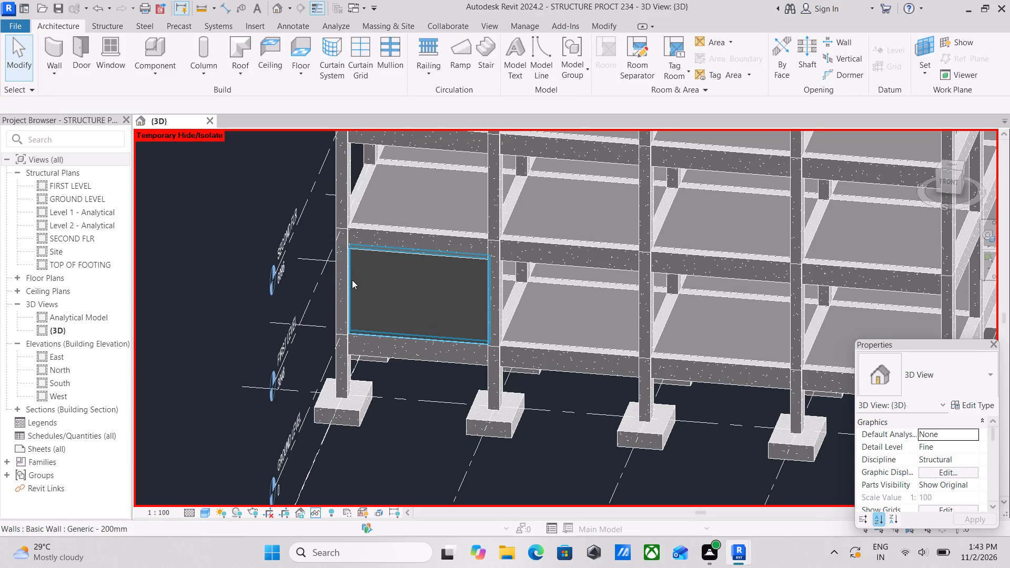
{"action": "left_click", "coordinate": [352, 280]}
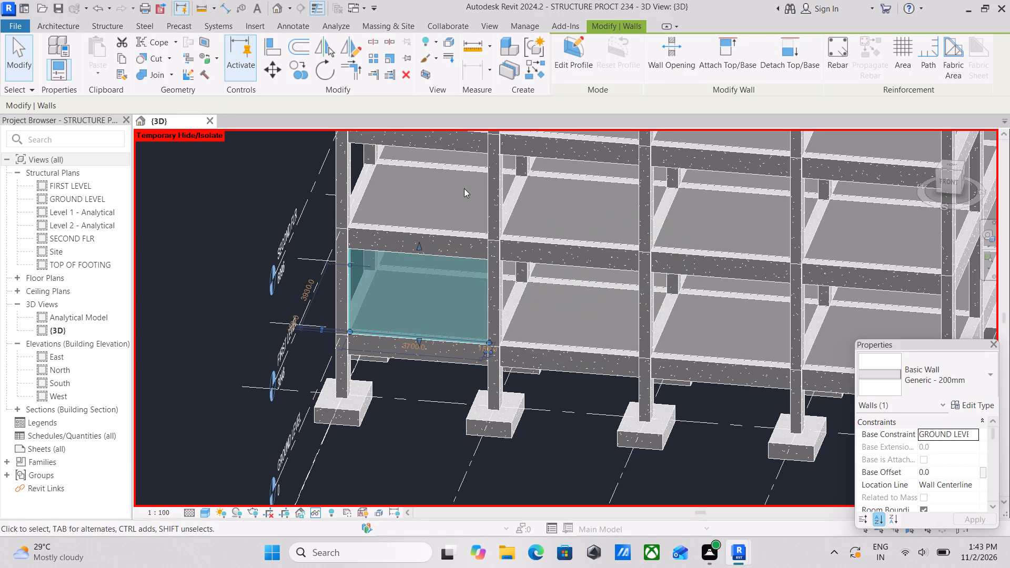
{"action": "key", "text": "c"}
{"action": "key", "text": "o"}
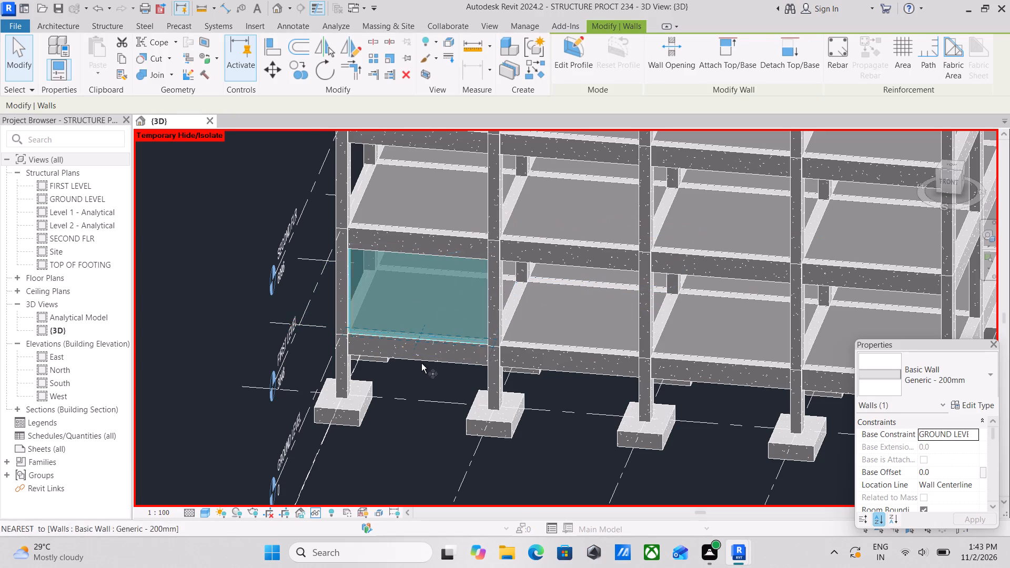
{"action": "scroll", "coordinate": [411, 358], "scroll_direction": "up", "scroll_amount": 3}
{"action": "scroll", "coordinate": [322, 309], "scroll_direction": "up", "scroll_amount": 4}
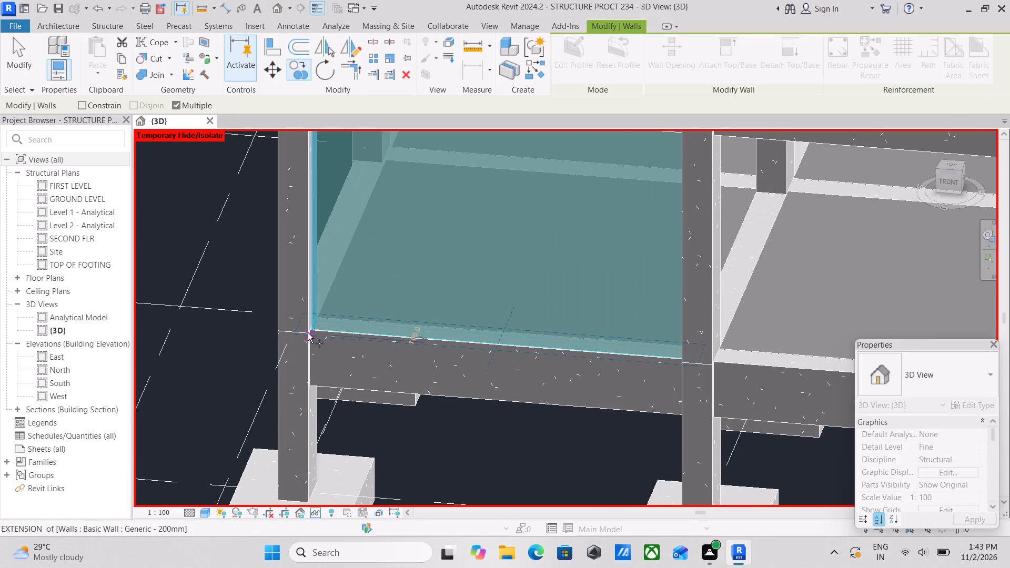
{"action": "left_click", "coordinate": [307, 330]}
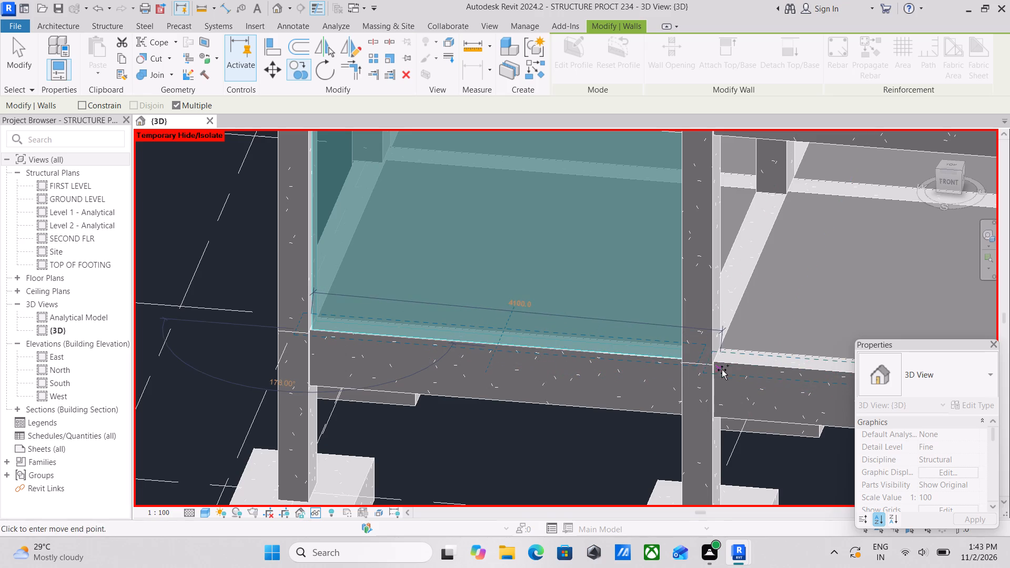
{"action": "left_click", "coordinate": [711, 365]}
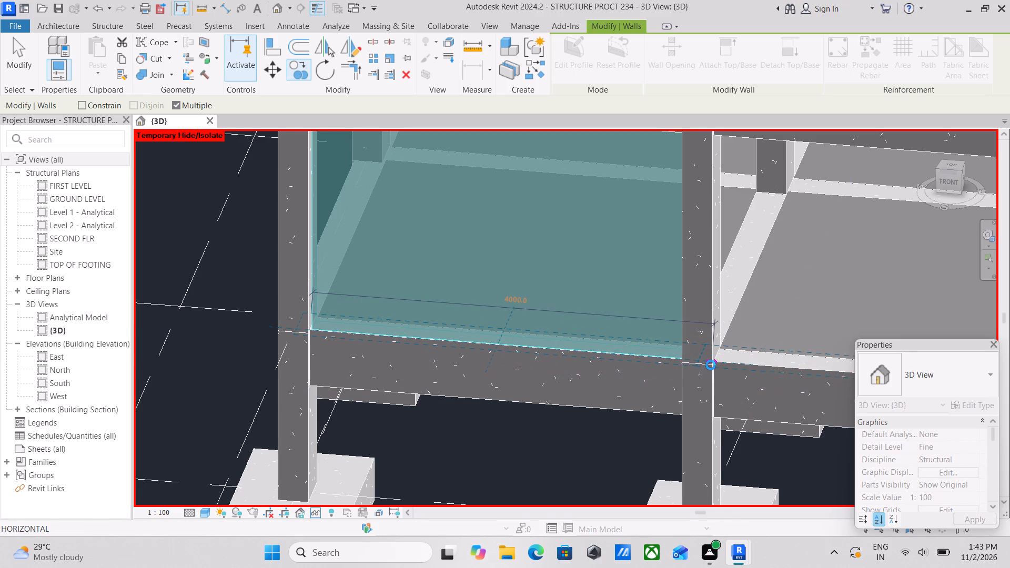
{"action": "scroll", "coordinate": [711, 366], "scroll_direction": "down", "scroll_amount": 9}
{"action": "middle_click_drag", "start_coordinate": [684, 358], "coordinate": [578, 331]}
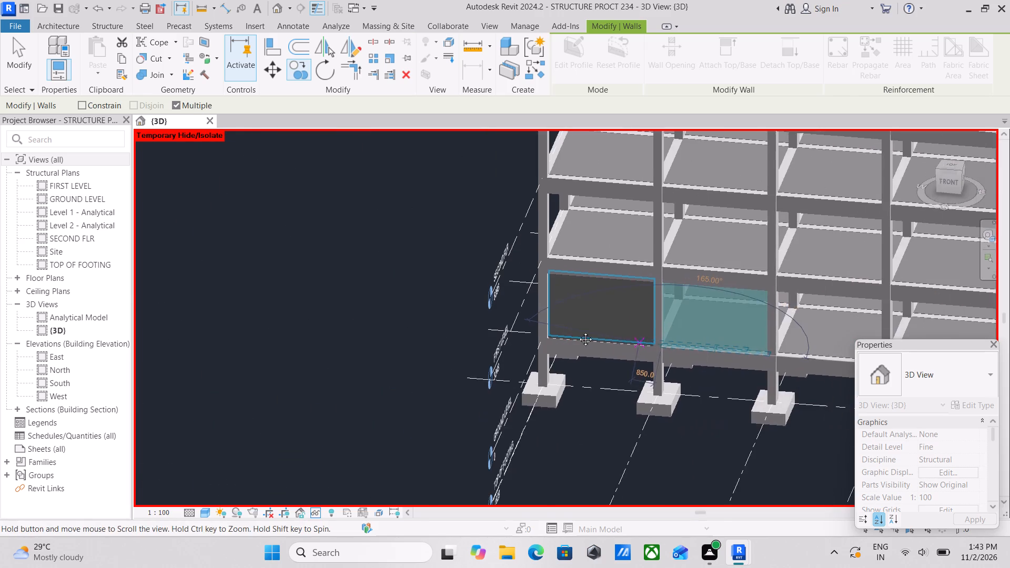
{"action": "middle_click_drag", "start_coordinate": [578, 331], "coordinate": [541, 328]}
{"action": "scroll", "coordinate": [632, 341], "scroll_direction": "up", "scroll_amount": 7}
{"action": "key", "text": "Escape"}
{"action": "key", "text": "Escape"}
{"action": "scroll", "coordinate": [584, 306], "scroll_direction": "up", "scroll_amount": 3}
{"action": "key", "text": "Escape"}
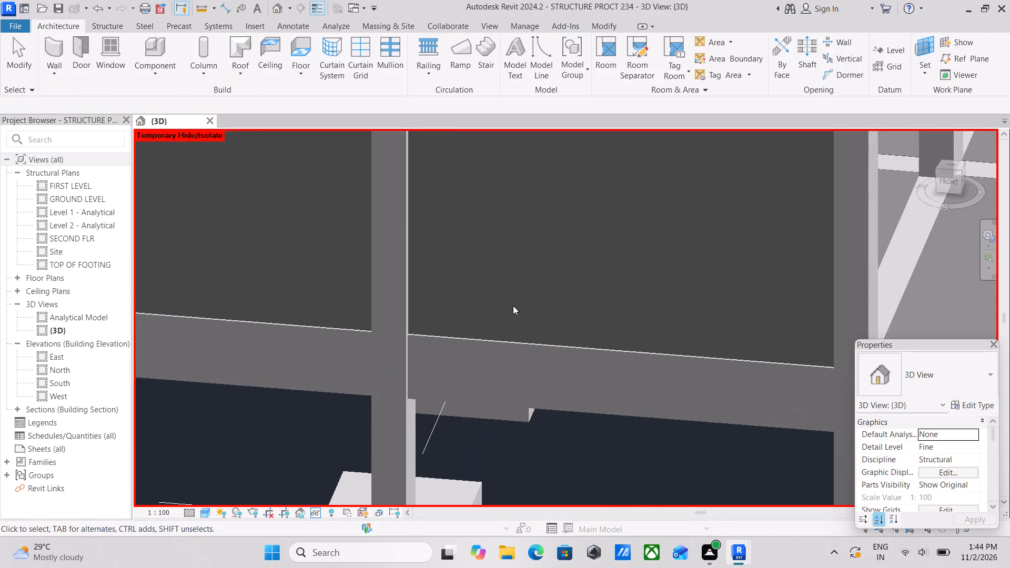
Copy the second bay's wall 4000 mm along the front face into the third ground-level bay.
{"action": "left_click", "coordinate": [412, 324]}
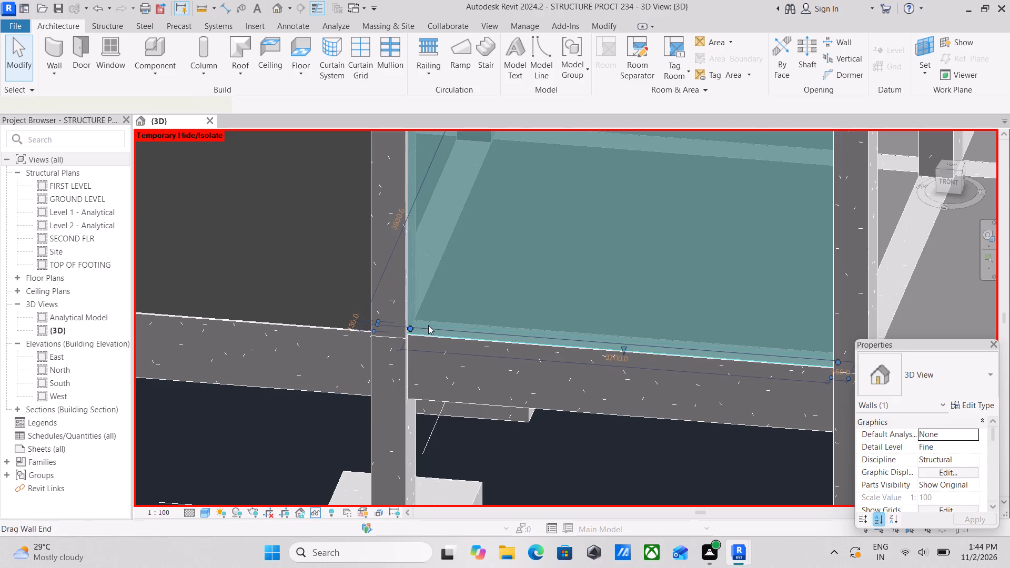
{"action": "scroll", "coordinate": [433, 325], "scroll_direction": "down", "scroll_amount": 2}
{"action": "middle_click_drag", "start_coordinate": [433, 325], "coordinate": [440, 352]}
{"action": "key", "text": "c"}
{"action": "key", "text": "o"}
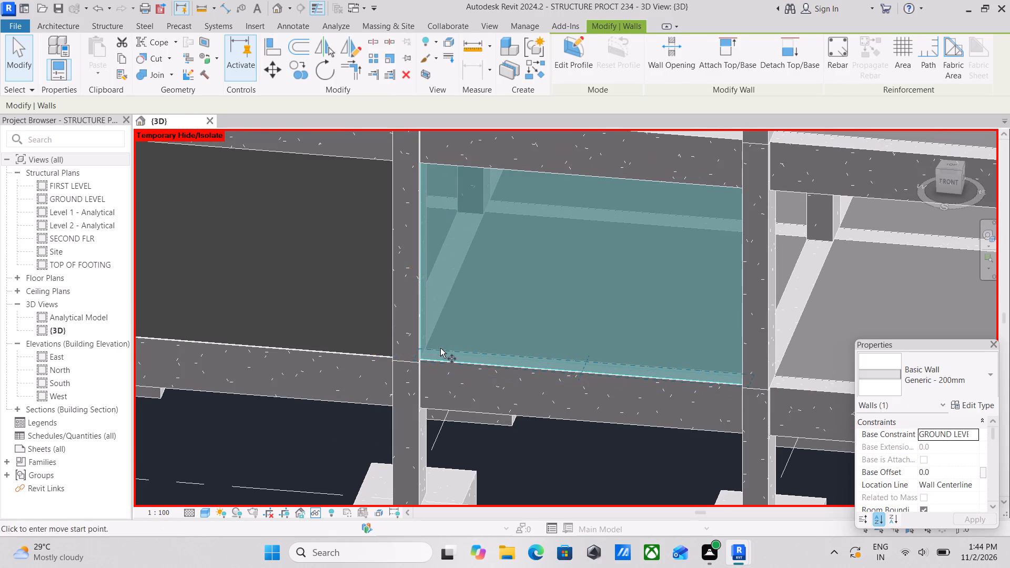
{"action": "scroll", "coordinate": [428, 376], "scroll_direction": "up", "scroll_amount": 7}
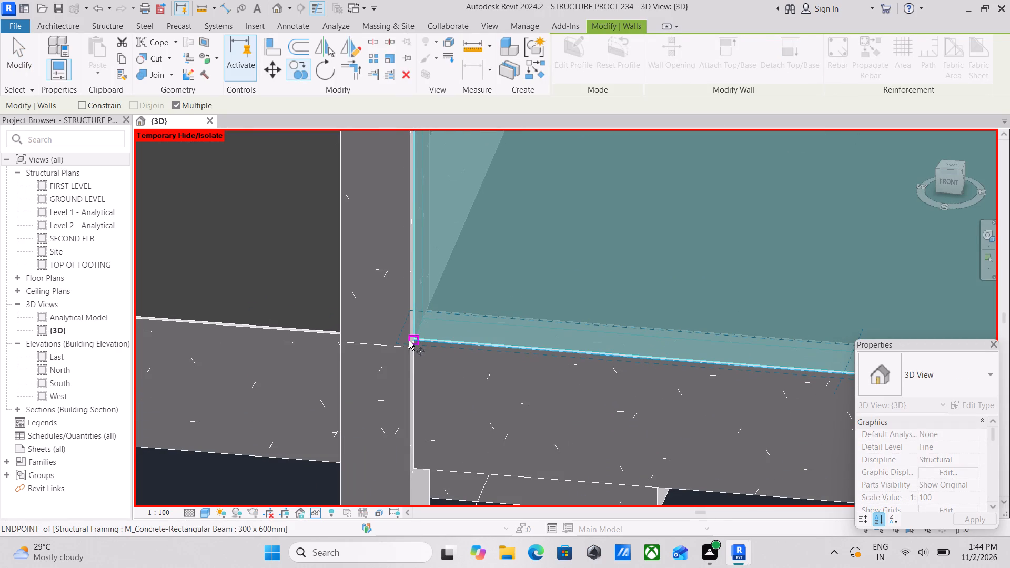
{"action": "left_click", "coordinate": [409, 341]}
{"action": "scroll", "coordinate": [675, 352], "scroll_direction": "down", "scroll_amount": 2}
{"action": "middle_click_drag", "start_coordinate": [675, 352], "coordinate": [492, 330]}
{"action": "scroll", "coordinate": [644, 344], "scroll_direction": "down", "scroll_amount": 2}
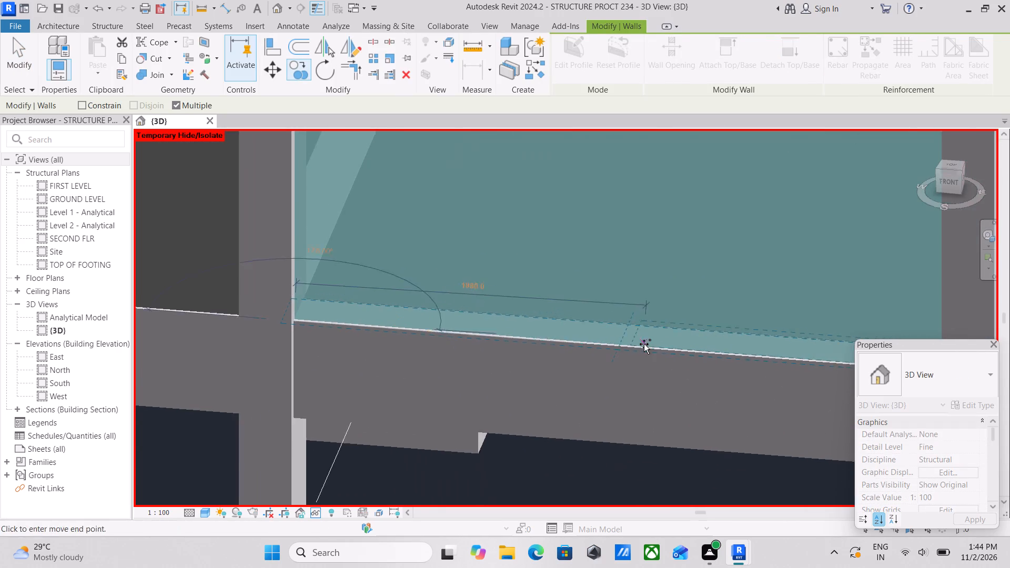
{"action": "middle_click_drag", "start_coordinate": [642, 344], "coordinate": [382, 344]}
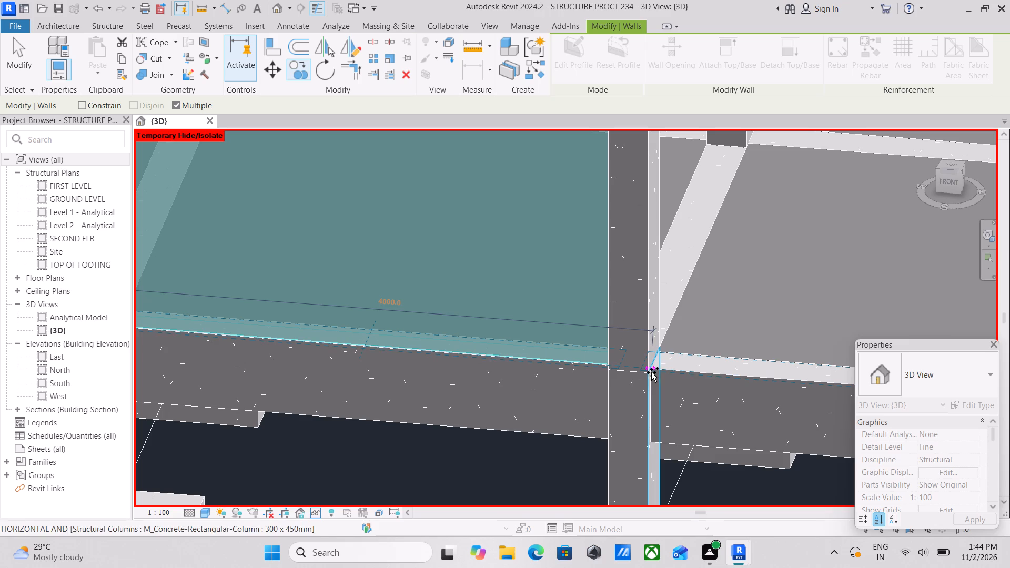
{"action": "left_click", "coordinate": [648, 369]}
{"action": "scroll", "coordinate": [648, 369], "scroll_direction": "down", "scroll_amount": 4}
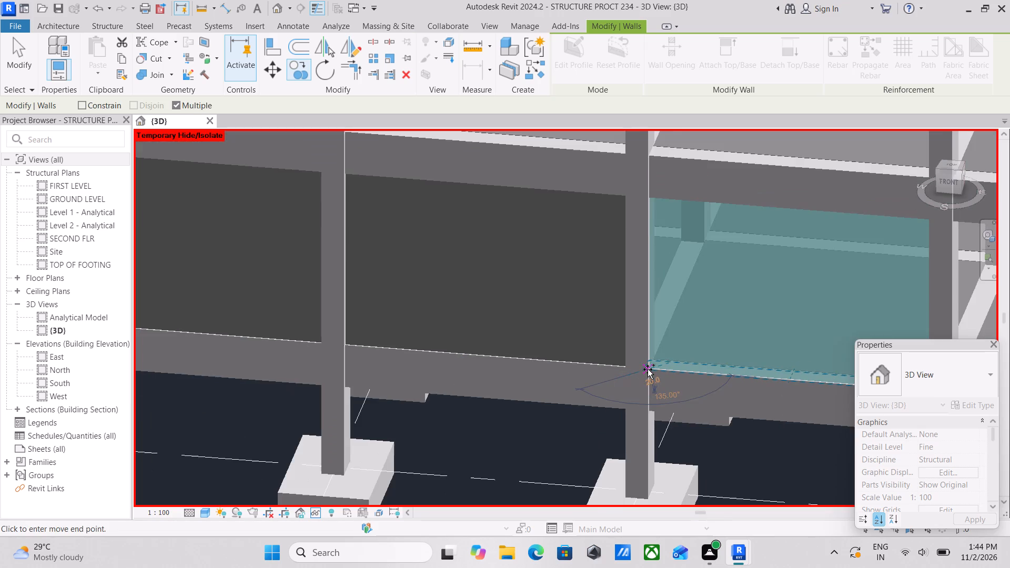
{"action": "scroll", "coordinate": [648, 369], "scroll_direction": "down", "scroll_amount": 5}
{"action": "key", "text": "Escape"}
{"action": "scroll", "coordinate": [648, 369], "scroll_direction": "down", "scroll_amount": 4}
{"action": "key", "text": "Escape"}
{"action": "scroll", "coordinate": [667, 356], "scroll_direction": "up", "scroll_amount": 3}
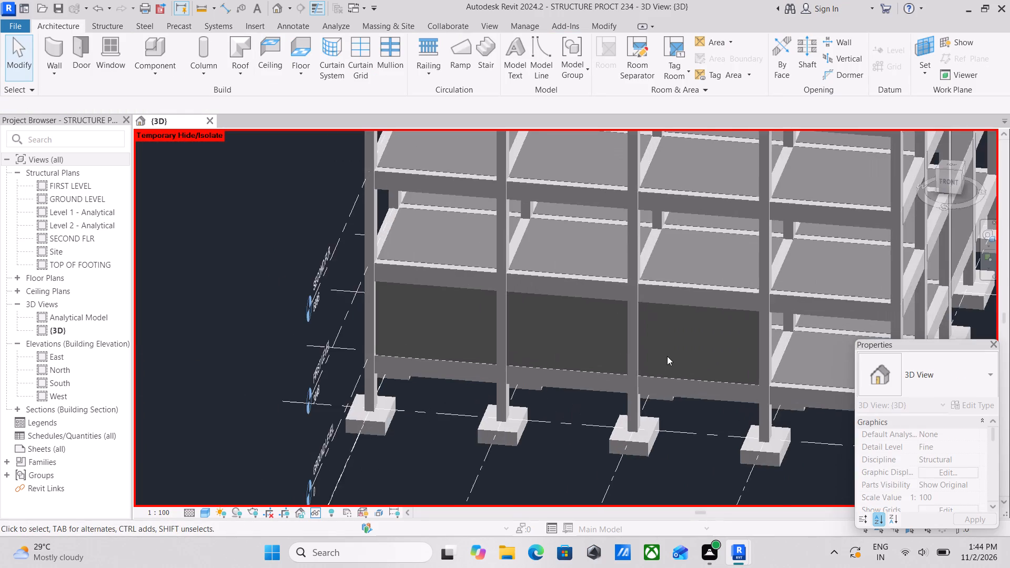
Examine the wall panels on the front and right faces of the building and the open front corner bay.
{"action": "scroll", "coordinate": [667, 356], "scroll_direction": "down", "scroll_amount": 3}
{"action": "middle_click_drag", "start_coordinate": [667, 356], "coordinate": [657, 354]}
{"action": "scroll", "coordinate": [584, 368], "scroll_direction": "up", "scroll_amount": 1}
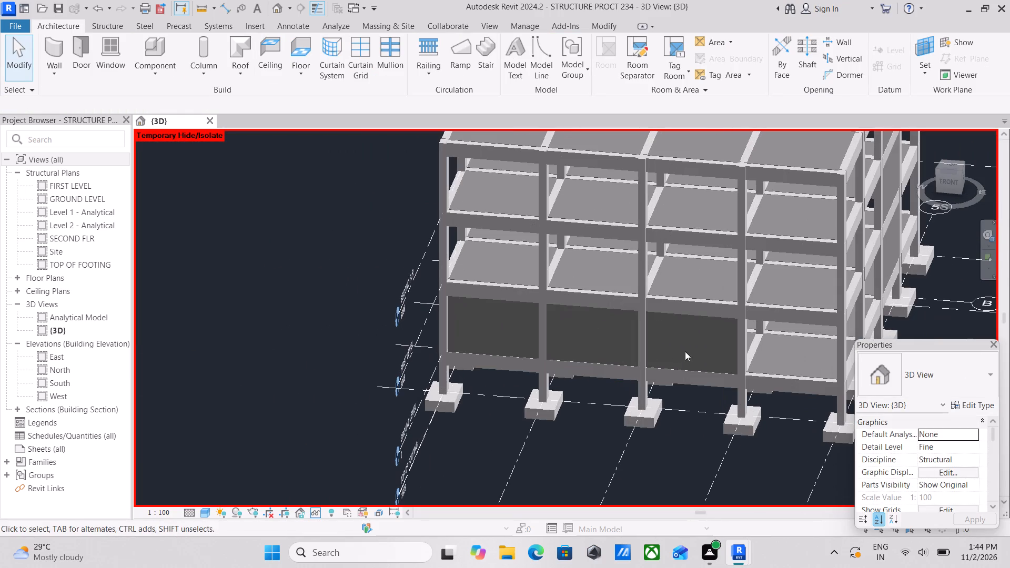
{"action": "middle_click_drag", "start_coordinate": [686, 349], "coordinate": [537, 371]}
{"action": "middle_click_drag", "start_coordinate": [661, 349], "coordinate": [628, 356], "text": "shift"}
{"action": "middle_click_drag", "start_coordinate": [687, 343], "coordinate": [502, 339]}
{"action": "scroll", "coordinate": [783, 317], "scroll_direction": "up", "scroll_amount": 3}
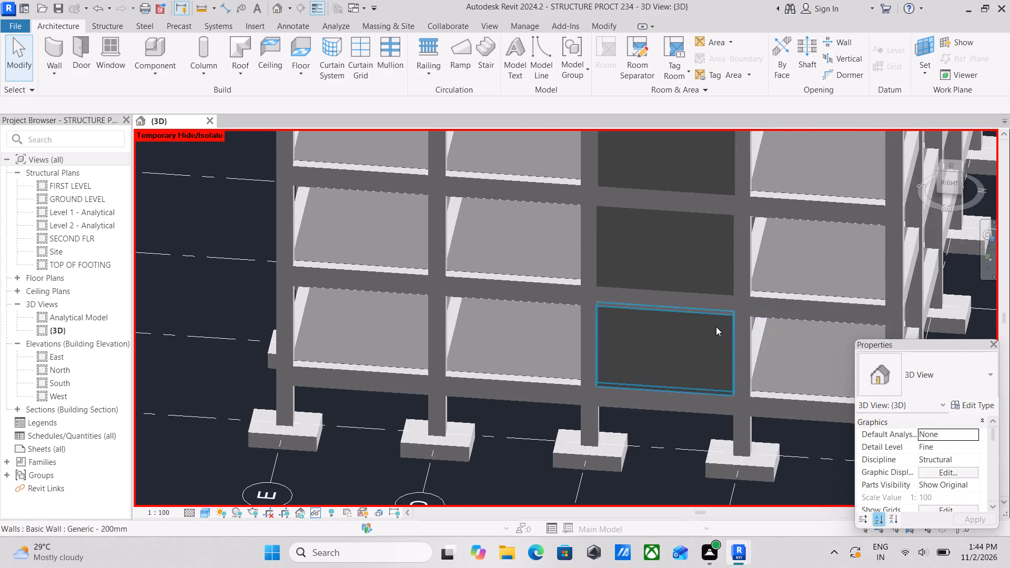
{"action": "scroll", "coordinate": [716, 327], "scroll_direction": "up", "scroll_amount": 6}
{"action": "scroll", "coordinate": [480, 348], "scroll_direction": "down", "scroll_amount": 4}
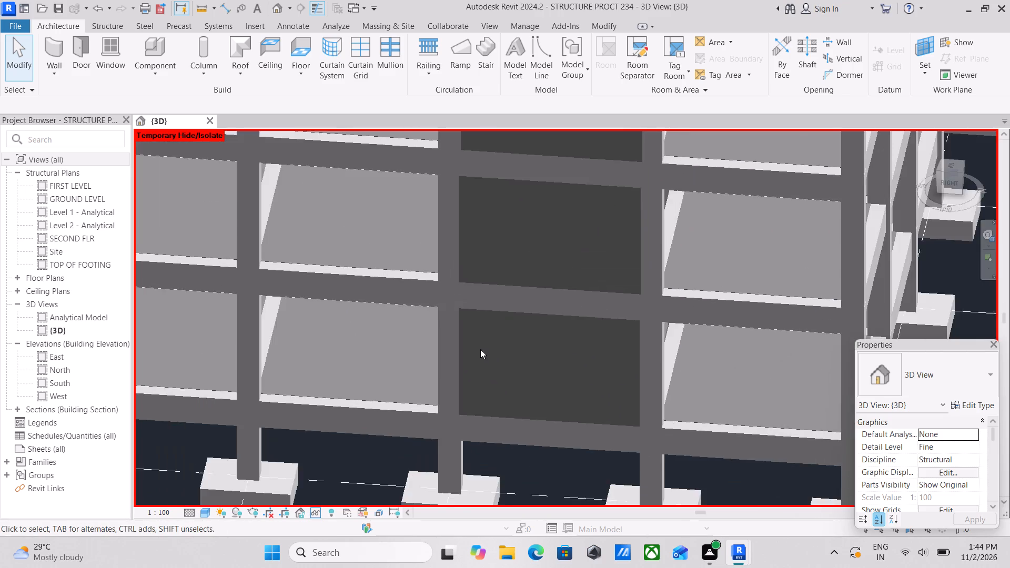
{"action": "scroll", "coordinate": [482, 354], "scroll_direction": "down", "scroll_amount": 4}
{"action": "scroll", "coordinate": [433, 346], "scroll_direction": "down", "scroll_amount": 1}
{"action": "middle_click_drag", "start_coordinate": [433, 346], "coordinate": [614, 351], "text": "shift"}
{"action": "middle_click_drag", "start_coordinate": [426, 352], "coordinate": [496, 356], "text": "shift"}
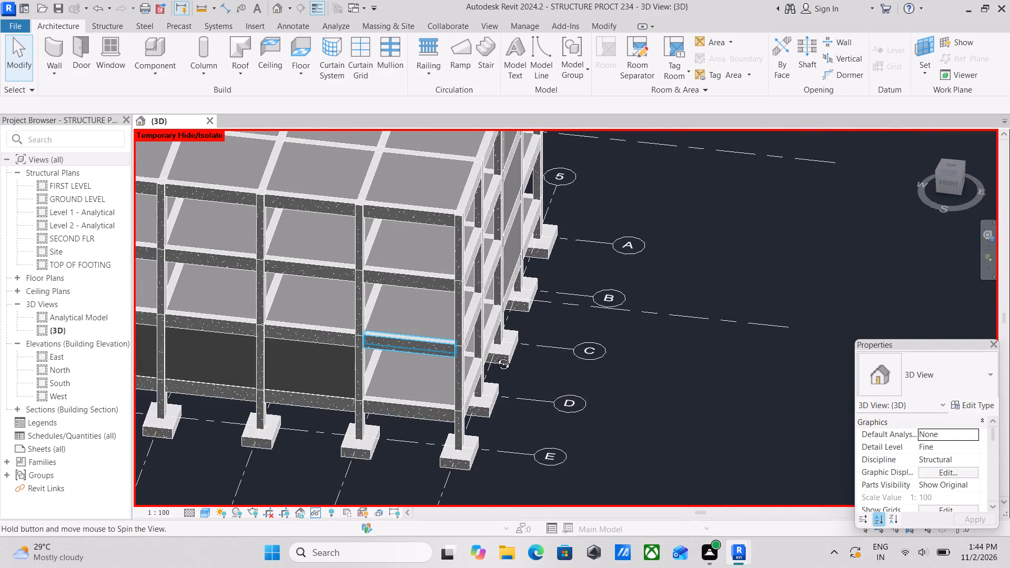
{"action": "middle_click_drag", "start_coordinate": [496, 356], "coordinate": [500, 356], "text": "shift"}
{"action": "scroll", "coordinate": [467, 344], "scroll_direction": "up", "scroll_amount": 2}
{"action": "scroll", "coordinate": [419, 356], "scroll_direction": "up", "scroll_amount": 2}
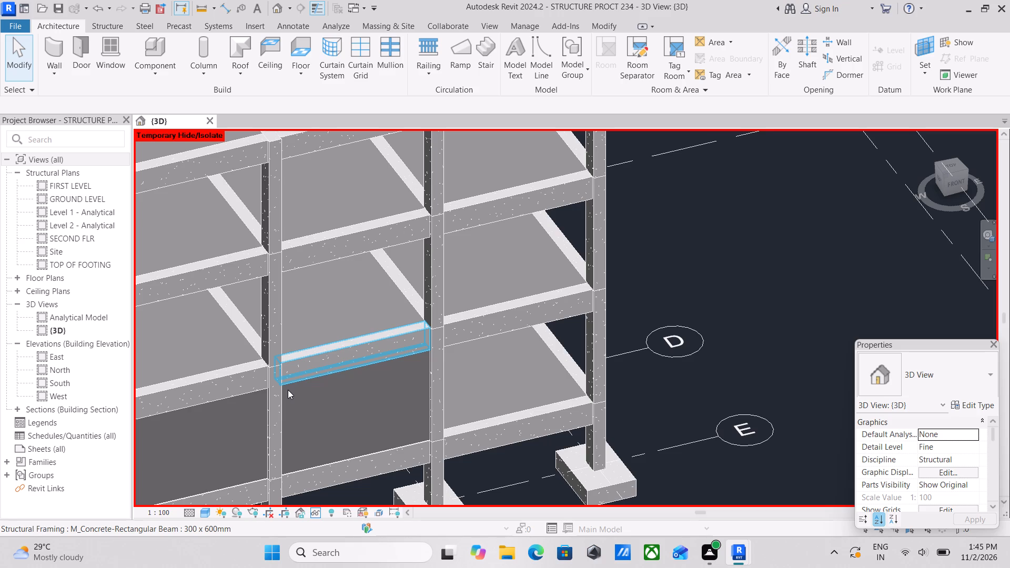
Examine how the three ground-level front-face walls fit between the columns and beams, focusing on the corner bay wall's edges.
{"action": "scroll", "coordinate": [402, 314], "scroll_direction": "up", "scroll_amount": 4}
{"action": "scroll", "coordinate": [400, 351], "scroll_direction": "down", "scroll_amount": 4}
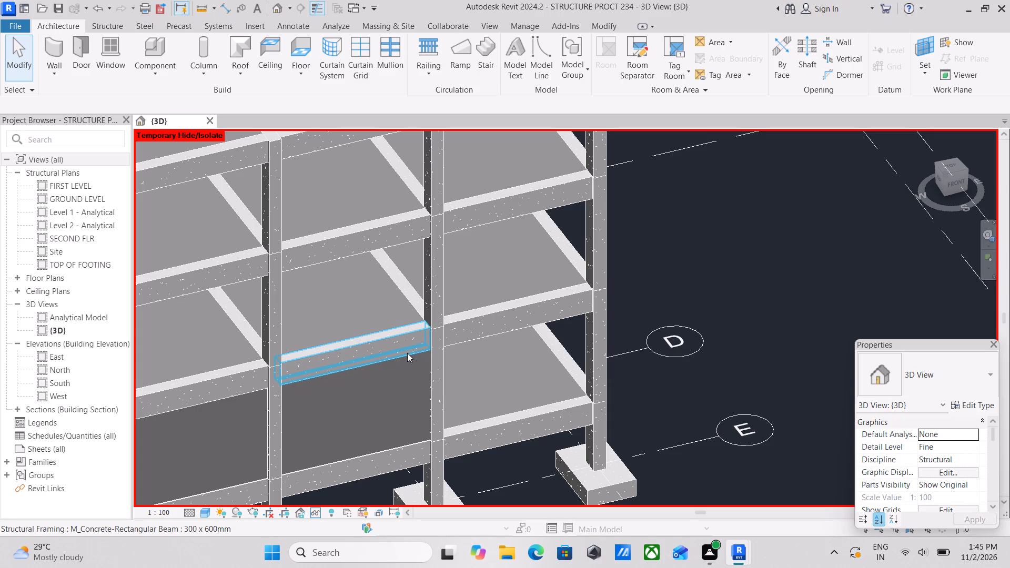
{"action": "scroll", "coordinate": [488, 231], "scroll_direction": "up", "scroll_amount": 2}
{"action": "scroll", "coordinate": [459, 279], "scroll_direction": "down", "scroll_amount": 4}
{"action": "middle_click_drag", "start_coordinate": [460, 260], "coordinate": [467, 251]}
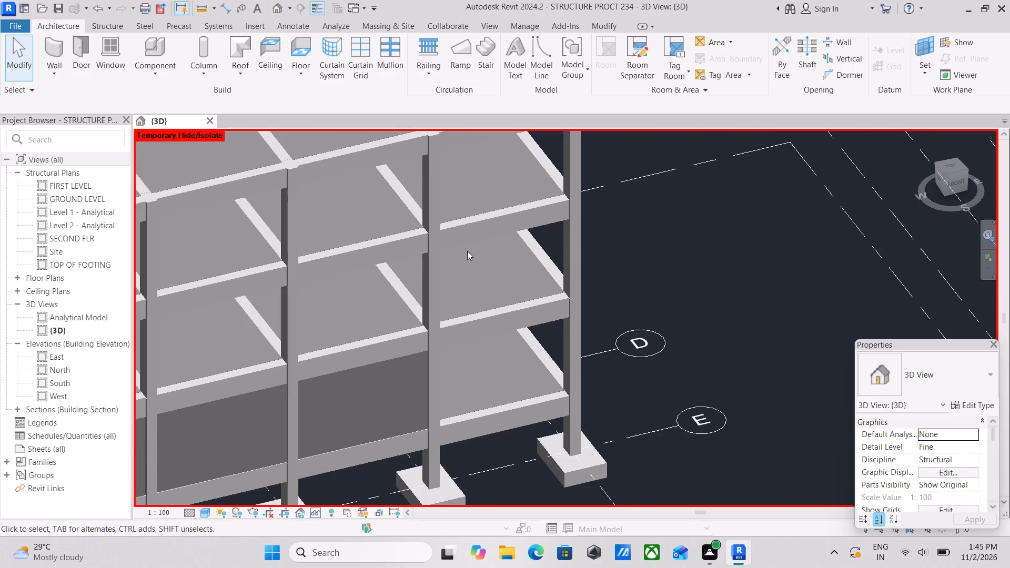
{"action": "middle_click_drag", "start_coordinate": [467, 251], "coordinate": [546, 190]}
{"action": "scroll", "coordinate": [550, 201], "scroll_direction": "up", "scroll_amount": 3}
{"action": "middle_click_drag", "start_coordinate": [359, 310], "coordinate": [655, 253]}
{"action": "scroll", "coordinate": [345, 321], "scroll_direction": "up", "scroll_amount": 3}
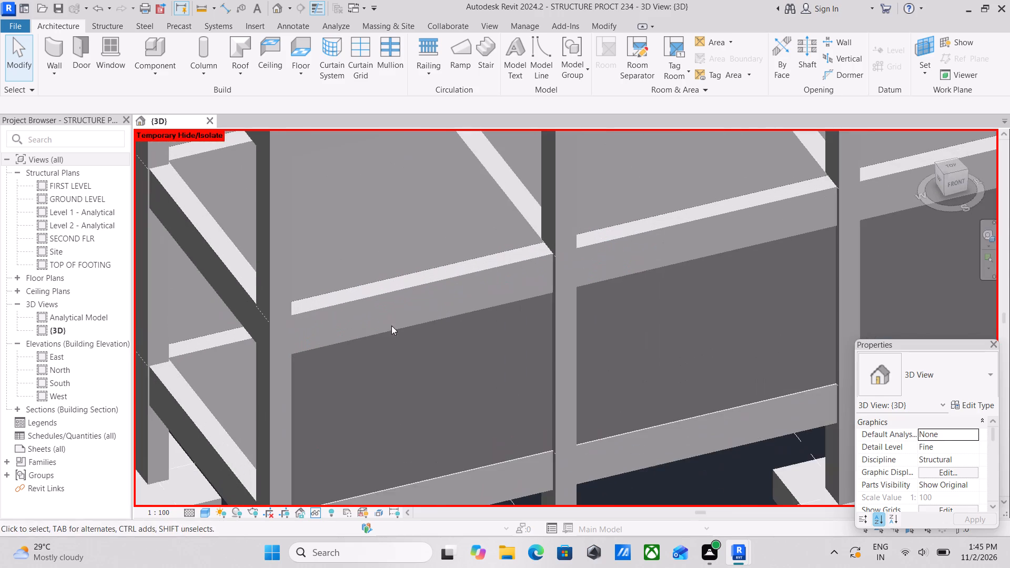
{"action": "scroll", "coordinate": [397, 332], "scroll_direction": "up", "scroll_amount": 3}
{"action": "middle_click_drag", "start_coordinate": [402, 329], "coordinate": [455, 292]}
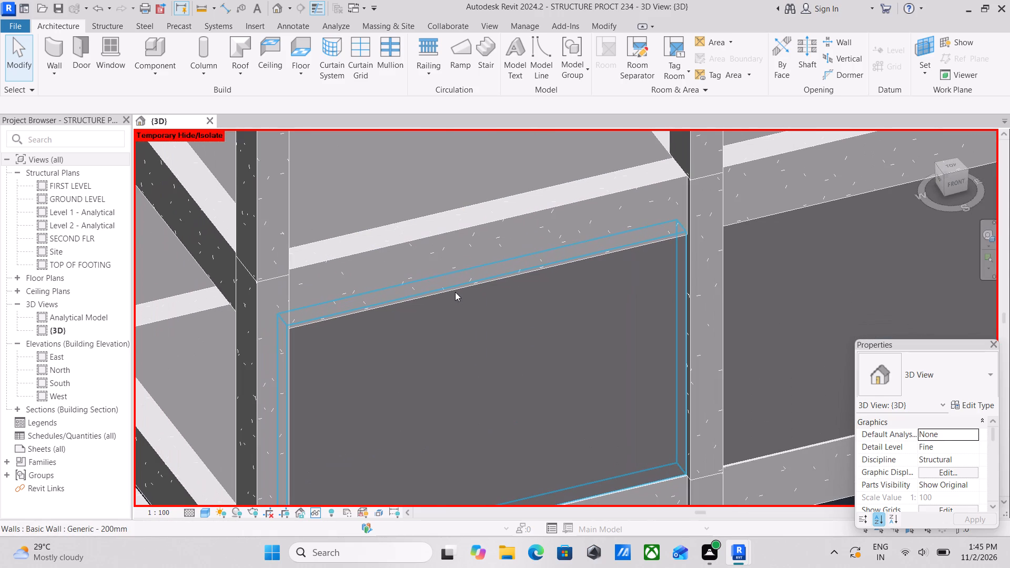
{"action": "scroll", "coordinate": [442, 371], "scroll_direction": "down", "scroll_amount": 6}
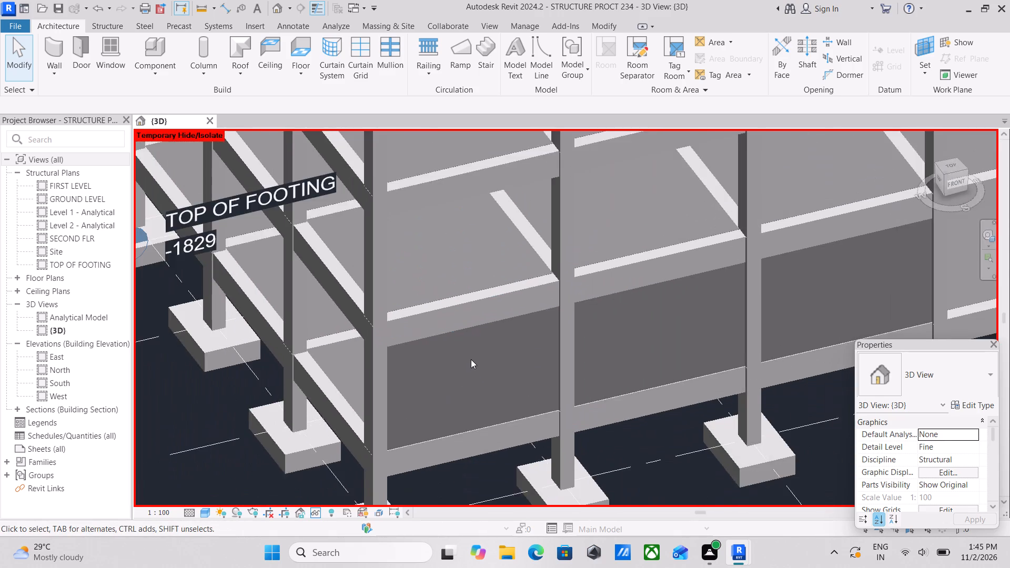
{"action": "scroll", "coordinate": [471, 359], "scroll_direction": "down", "scroll_amount": 3}
{"action": "middle_click_drag", "start_coordinate": [486, 350], "coordinate": [415, 305], "text": "shift"}
{"action": "scroll", "coordinate": [436, 309], "scroll_direction": "up", "scroll_amount": 1}
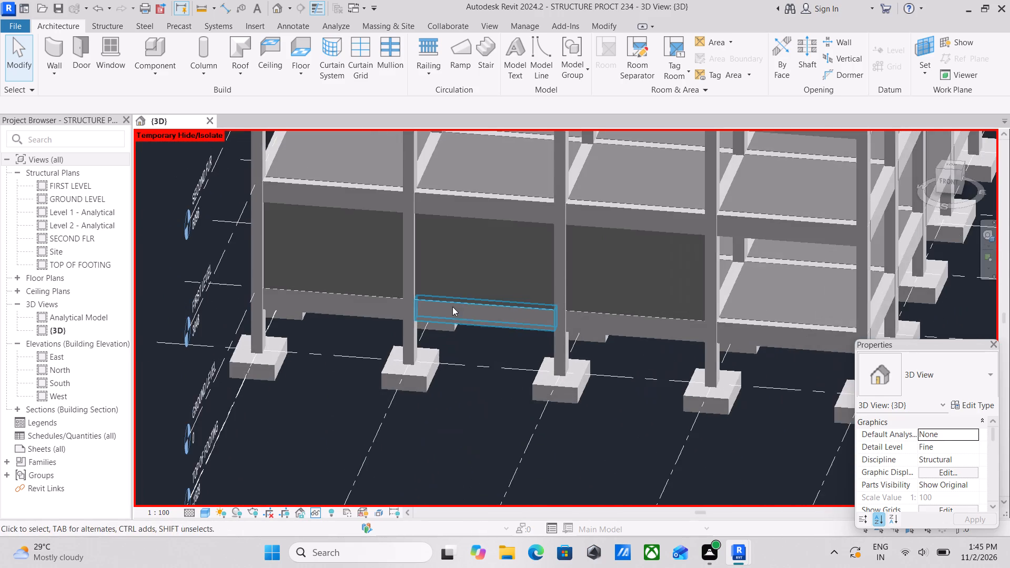
{"action": "middle_click_drag", "start_coordinate": [457, 309], "coordinate": [582, 373]}
{"action": "scroll", "coordinate": [511, 327], "scroll_direction": "up", "scroll_amount": 4}
{"action": "scroll", "coordinate": [360, 274], "scroll_direction": "up", "scroll_amount": 3}
{"action": "scroll", "coordinate": [382, 266], "scroll_direction": "down", "scroll_amount": 1}
{"action": "middle_click_drag", "start_coordinate": [396, 275], "coordinate": [493, 336]}
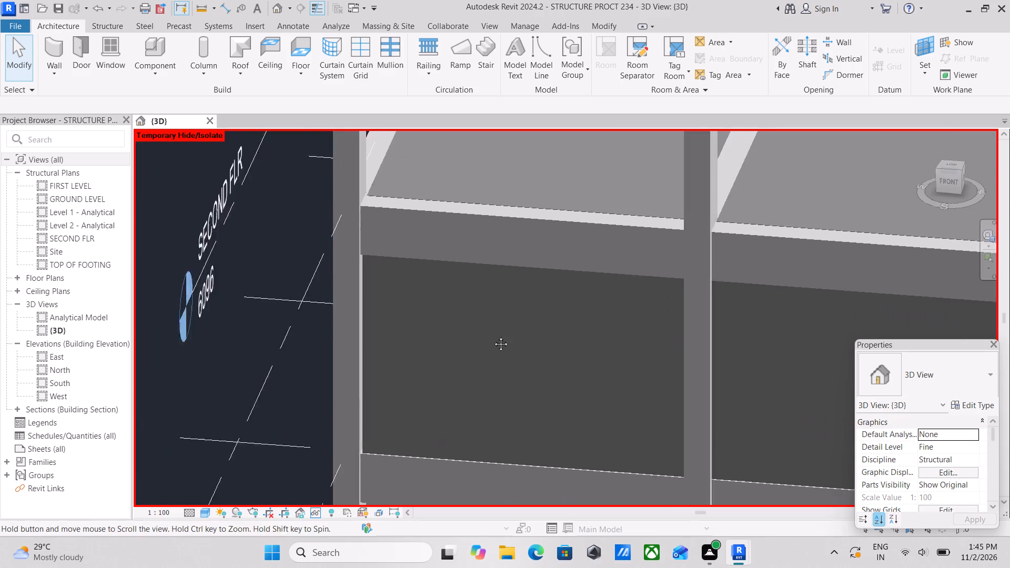
{"action": "middle_click_drag", "start_coordinate": [493, 336], "coordinate": [502, 343]}
{"action": "scroll", "coordinate": [508, 347], "scroll_direction": "up", "scroll_amount": 1}
{"action": "scroll", "coordinate": [500, 209], "scroll_direction": "down", "scroll_amount": 3}
{"action": "middle_click_drag", "start_coordinate": [480, 230], "coordinate": [500, 191]}
{"action": "scroll", "coordinate": [500, 191], "scroll_direction": "up", "scroll_amount": 1}
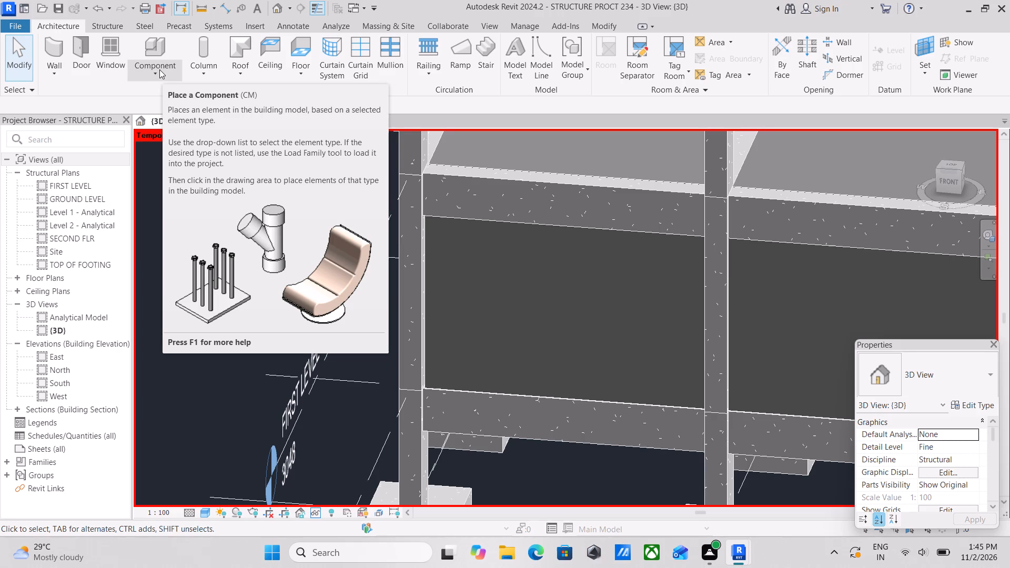
Examine the whole front face, the walled corner bay and the open ground-level bays on the adjoining side face.
{"action": "scroll", "coordinate": [517, 317], "scroll_direction": "down", "scroll_amount": 1}
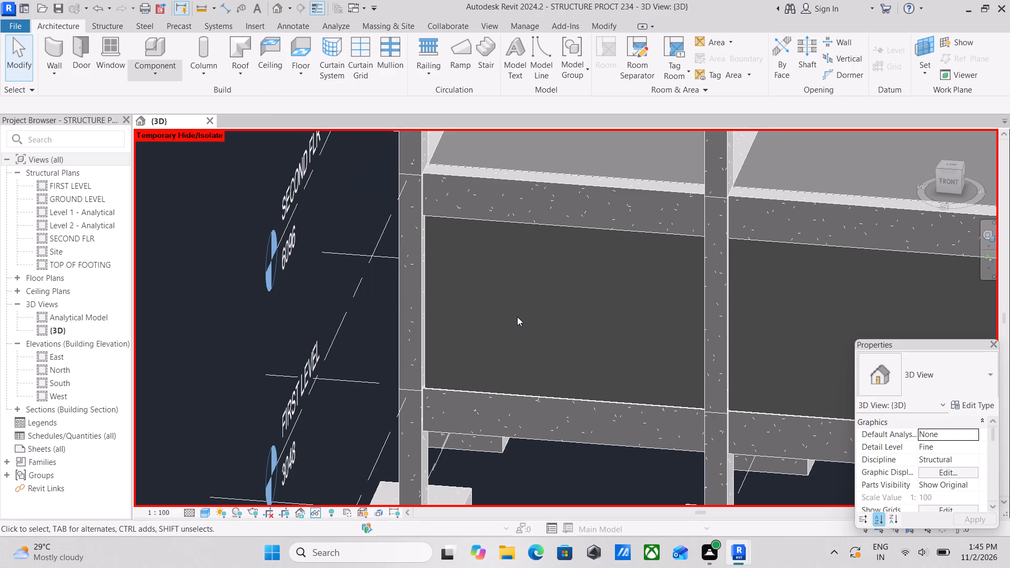
{"action": "scroll", "coordinate": [517, 317], "scroll_direction": "down", "scroll_amount": 9}
{"action": "scroll", "coordinate": [514, 286], "scroll_direction": "up", "scroll_amount": 2}
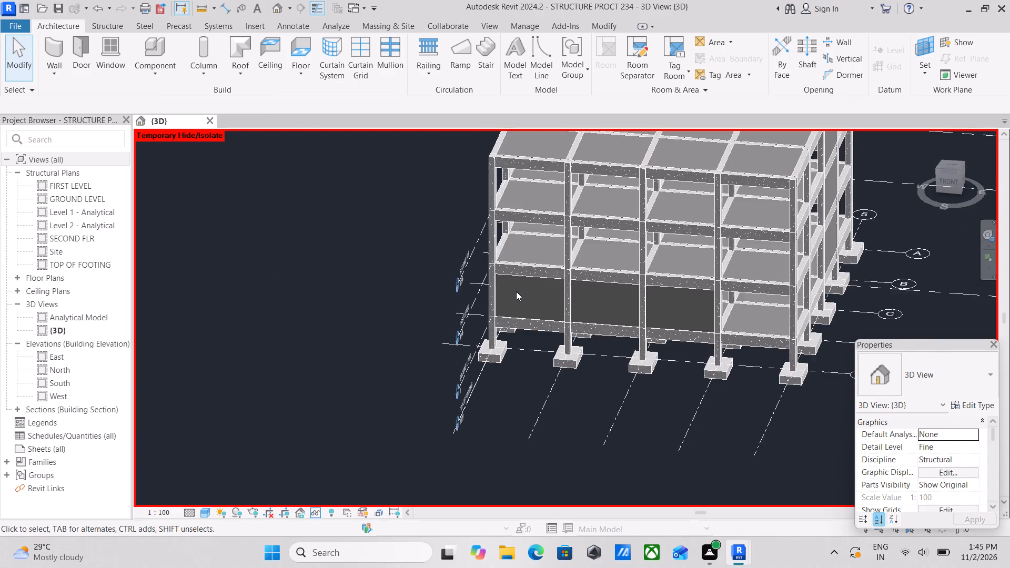
{"action": "scroll", "coordinate": [522, 292], "scroll_direction": "up", "scroll_amount": 1, "text": "shift"}
{"action": "middle_click_drag", "start_coordinate": [522, 293], "coordinate": [602, 311], "text": "shift"}
{"action": "scroll", "coordinate": [596, 377], "scroll_direction": "up", "scroll_amount": 2}
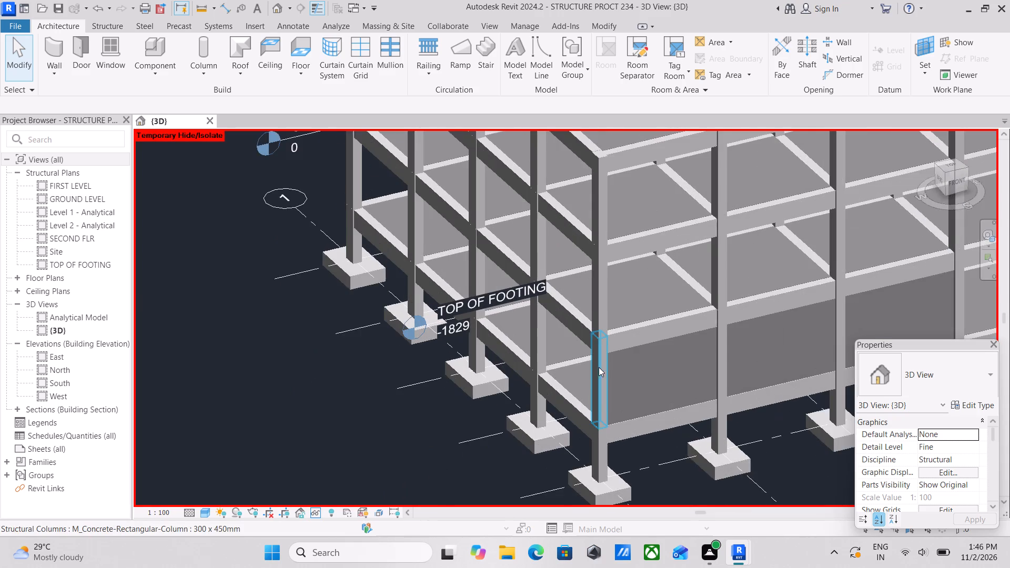
{"action": "middle_click_drag", "start_coordinate": [599, 365], "coordinate": [508, 241]}
{"action": "scroll", "coordinate": [541, 251], "scroll_direction": "up", "scroll_amount": 6}
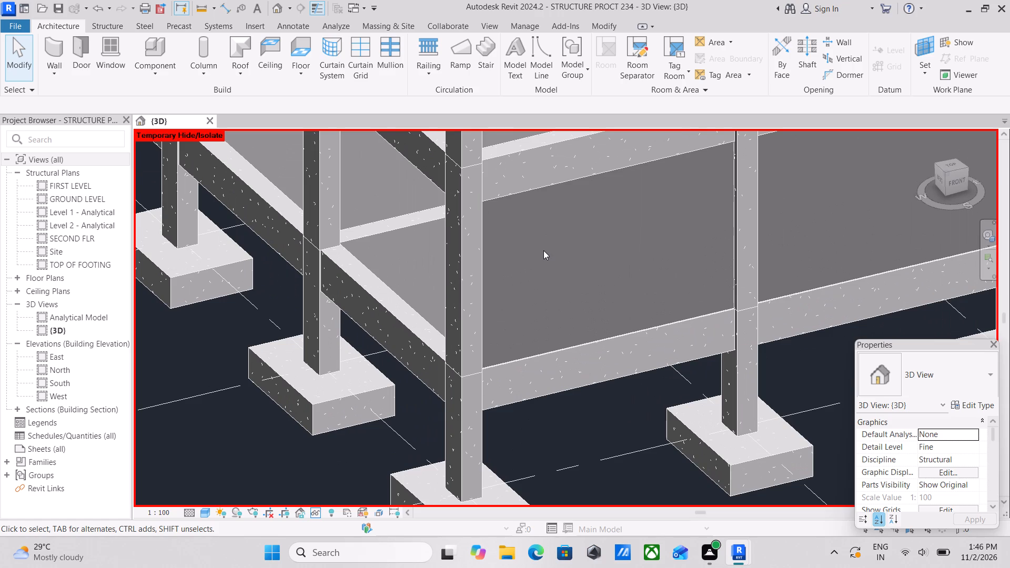
{"action": "scroll", "coordinate": [565, 238], "scroll_direction": "down", "scroll_amount": 8}
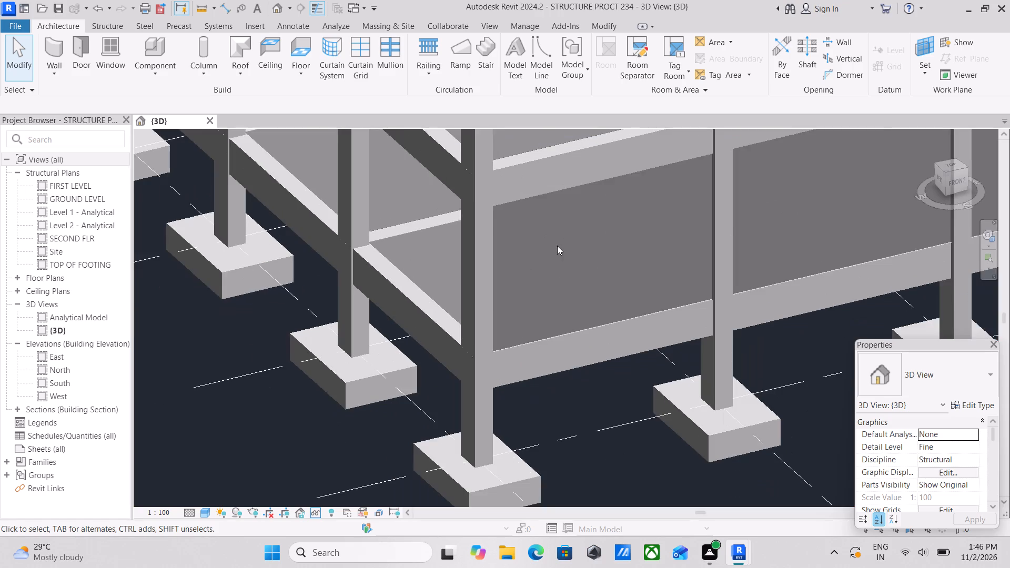
{"action": "scroll", "coordinate": [568, 249], "scroll_direction": "up", "scroll_amount": 1}
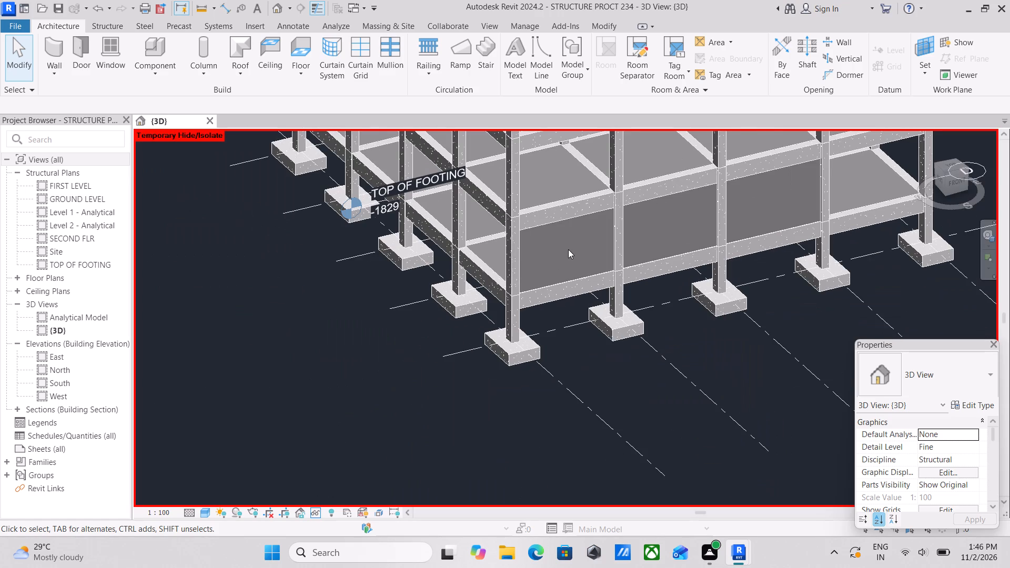
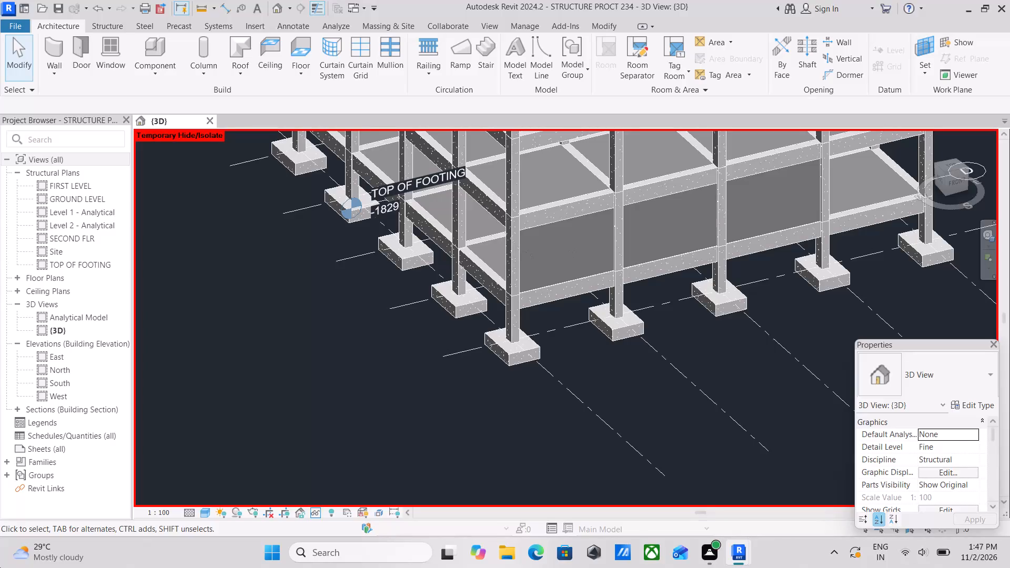
Examine how the corner bay wall on the ground-level front face meets its columns and beams.
{"action": "scroll", "coordinate": [548, 327], "scroll_direction": "up", "scroll_amount": 3}
{"action": "scroll", "coordinate": [568, 285], "scroll_direction": "up", "scroll_amount": 2}
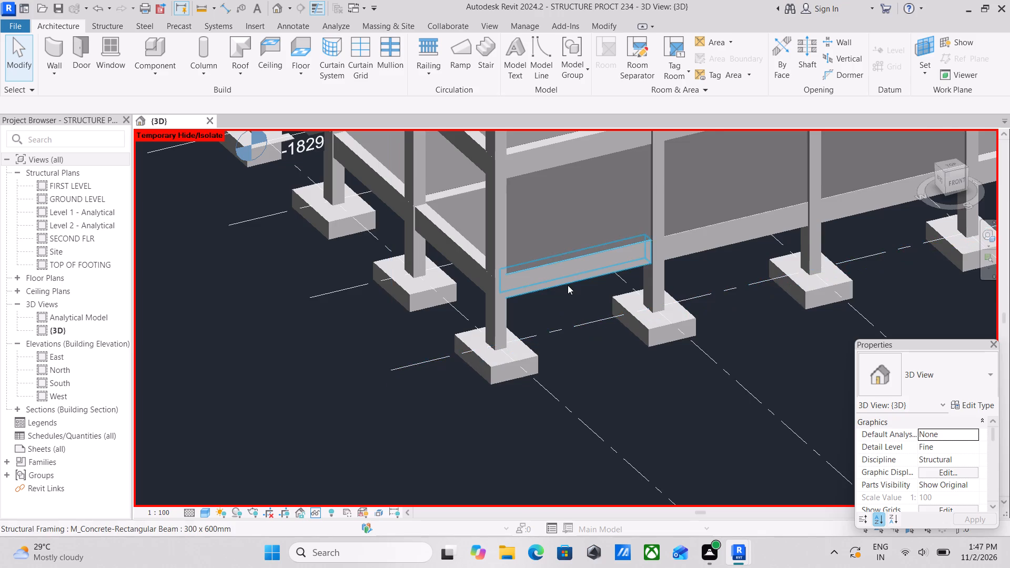
{"action": "scroll", "coordinate": [568, 285], "scroll_direction": "up", "scroll_amount": 1}
{"action": "scroll", "coordinate": [525, 190], "scroll_direction": "up", "scroll_amount": 2}
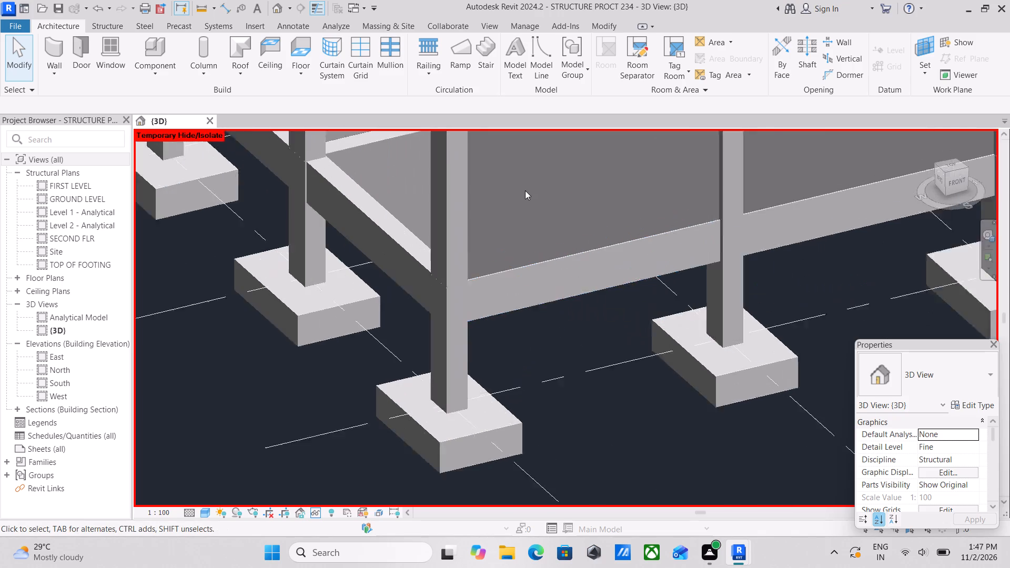
{"action": "scroll", "coordinate": [525, 194], "scroll_direction": "down", "scroll_amount": 9}
{"action": "scroll", "coordinate": [533, 159], "scroll_direction": "up", "scroll_amount": 3}
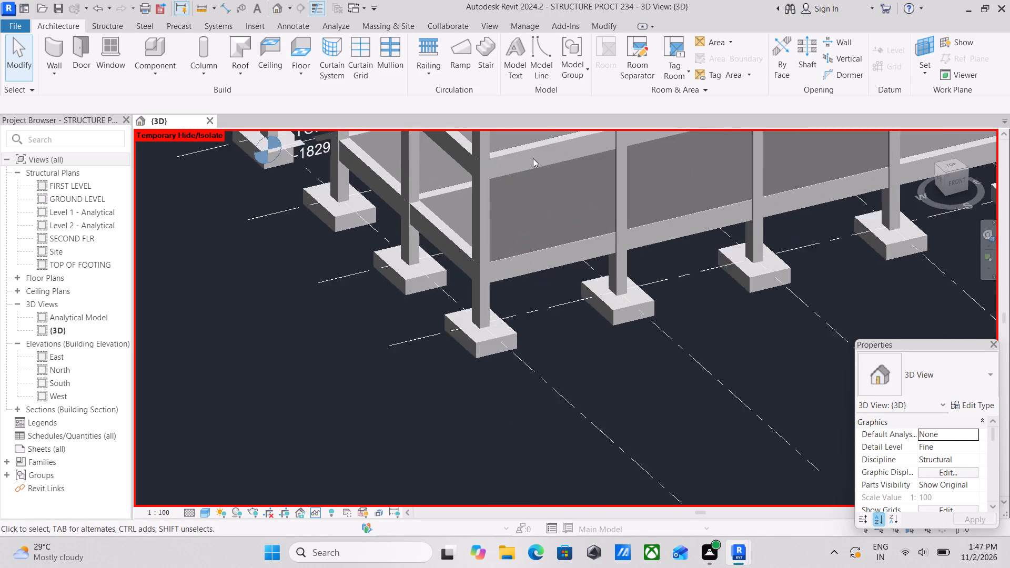
{"action": "scroll", "coordinate": [533, 158], "scroll_direction": "up", "scroll_amount": 7}
{"action": "scroll", "coordinate": [419, 242], "scroll_direction": "up", "scroll_amount": 4}
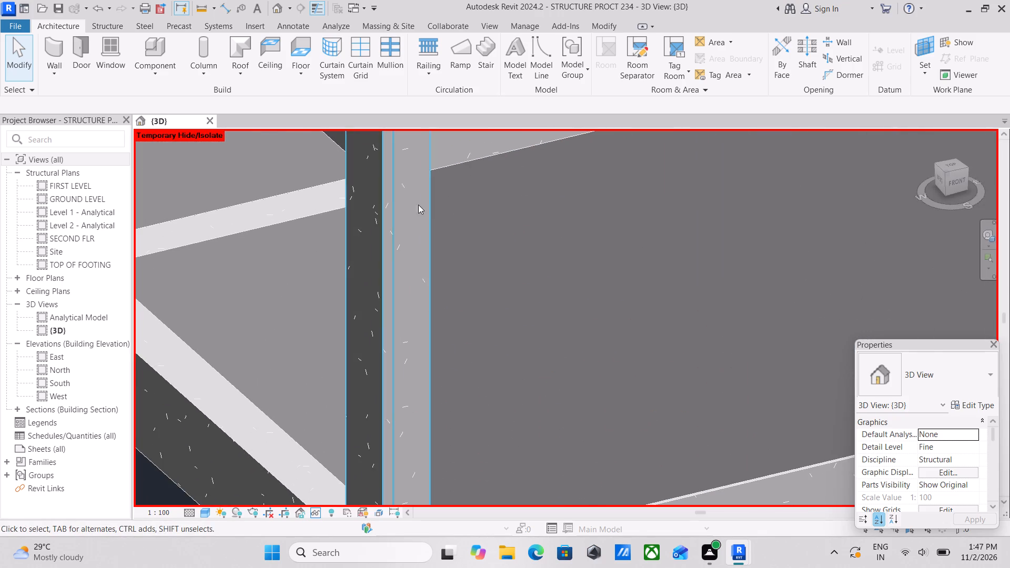
{"action": "scroll", "coordinate": [417, 208], "scroll_direction": "down", "scroll_amount": 3}
{"action": "middle_click_drag", "start_coordinate": [417, 208], "coordinate": [257, 285]}
{"action": "scroll", "coordinate": [314, 259], "scroll_direction": "down", "scroll_amount": 3}
{"action": "middle_click_drag", "start_coordinate": [310, 262], "coordinate": [261, 308]}
{"action": "scroll", "coordinate": [308, 307], "scroll_direction": "up", "scroll_amount": 1}
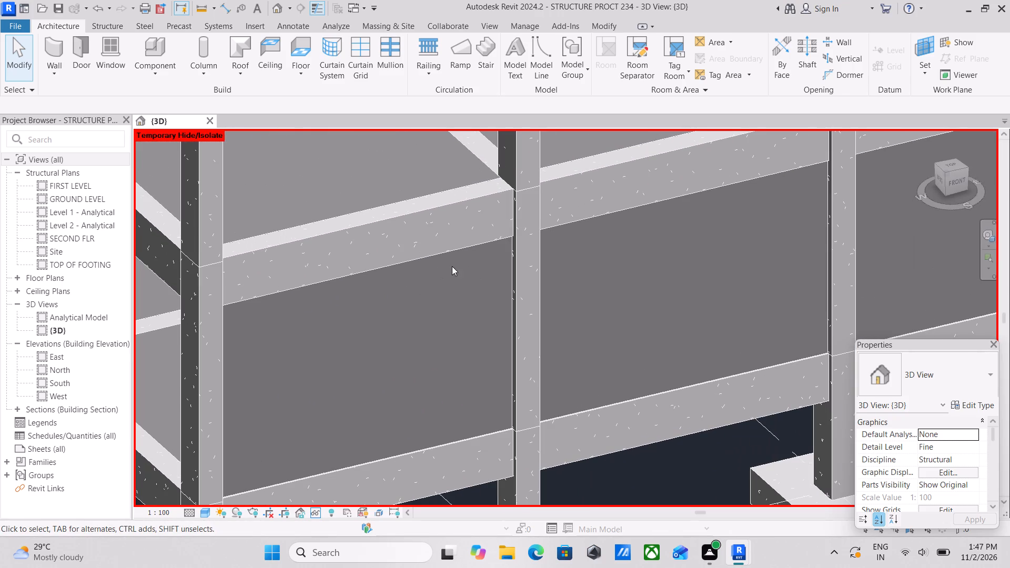
{"action": "left_click", "coordinate": [506, 241]}
{"action": "scroll", "coordinate": [504, 245], "scroll_direction": "down", "scroll_amount": 5}
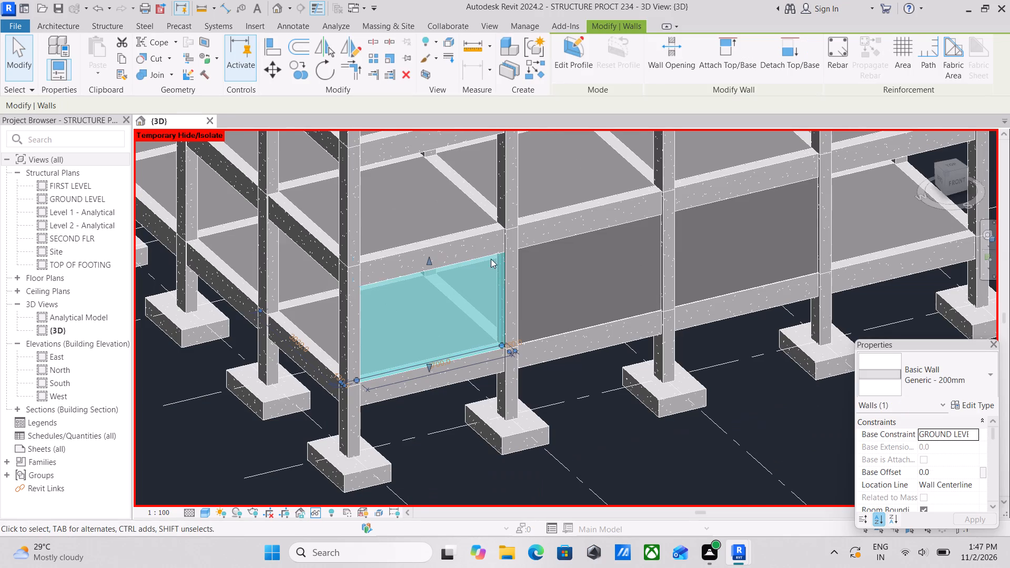
{"action": "scroll", "coordinate": [449, 250], "scroll_direction": "down", "scroll_amount": 2}
{"action": "middle_click_drag", "start_coordinate": [451, 258], "coordinate": [439, 253], "text": "shift"}
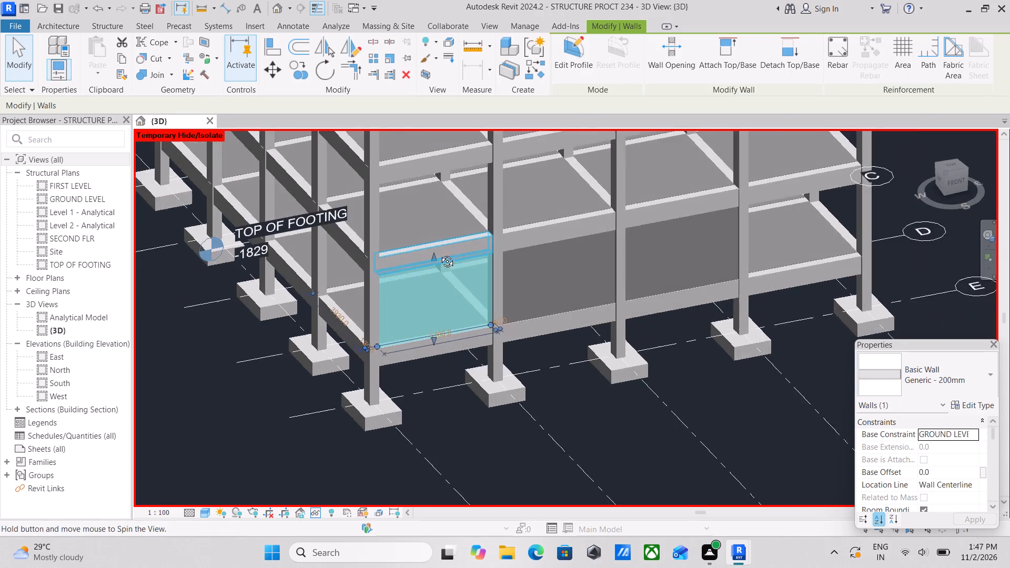
{"action": "middle_click_drag", "start_coordinate": [439, 253], "coordinate": [405, 240], "text": "shift"}
{"action": "middle_click_drag", "start_coordinate": [419, 306], "coordinate": [444, 299], "text": "shift"}
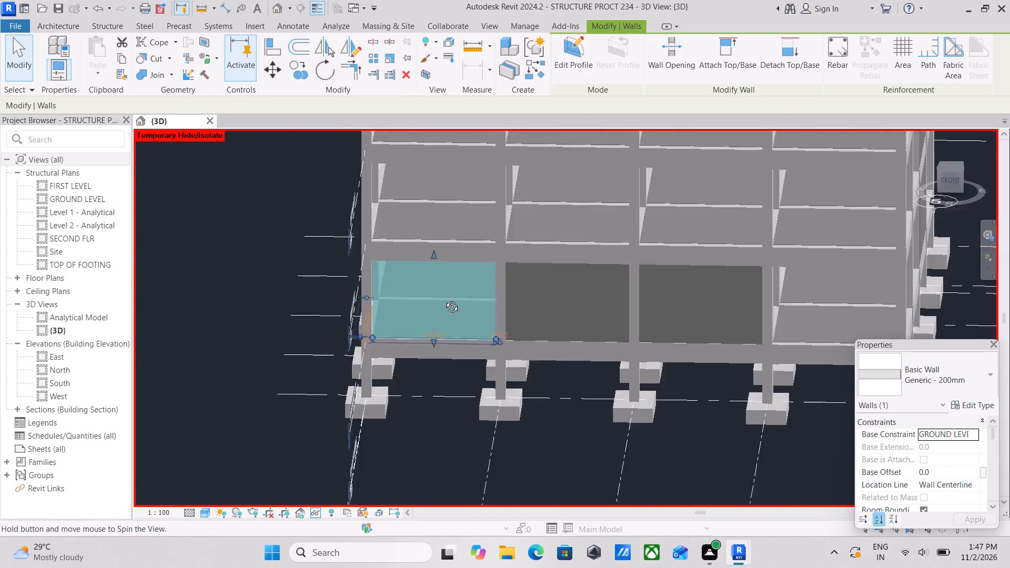
{"action": "middle_click_drag", "start_coordinate": [444, 299], "coordinate": [516, 331], "text": "shift"}
{"action": "scroll", "coordinate": [450, 276], "scroll_direction": "up", "scroll_amount": 10}
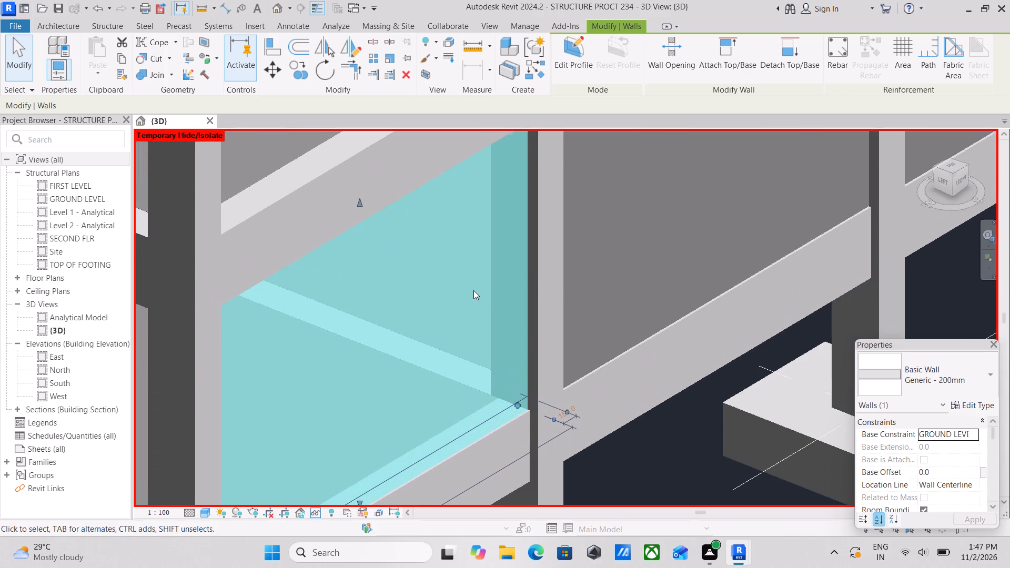
{"action": "key", "text": "Escape"}
{"action": "scroll", "coordinate": [547, 293], "scroll_direction": "up", "scroll_amount": 3}
{"action": "scroll", "coordinate": [523, 280], "scroll_direction": "down", "scroll_amount": 4}
{"action": "middle_click_drag", "start_coordinate": [492, 272], "coordinate": [536, 285]}
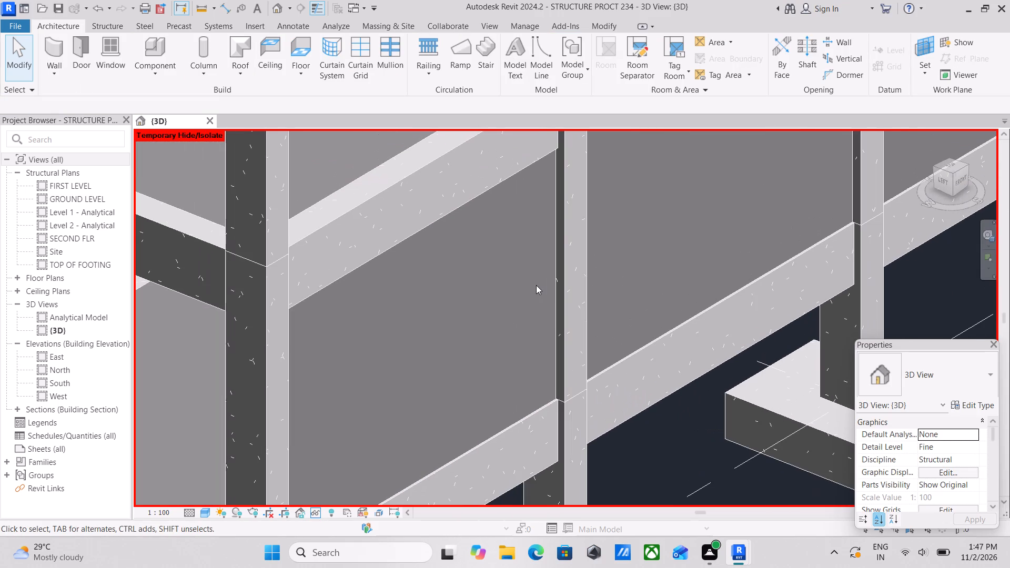
Examine the building corner from the left side and the front, checking the three ground-level wall panels against the frame.
{"action": "scroll", "coordinate": [536, 285], "scroll_direction": "down", "scroll_amount": 10}
{"action": "middle_click_drag", "start_coordinate": [535, 278], "coordinate": [666, 276], "text": "shift"}
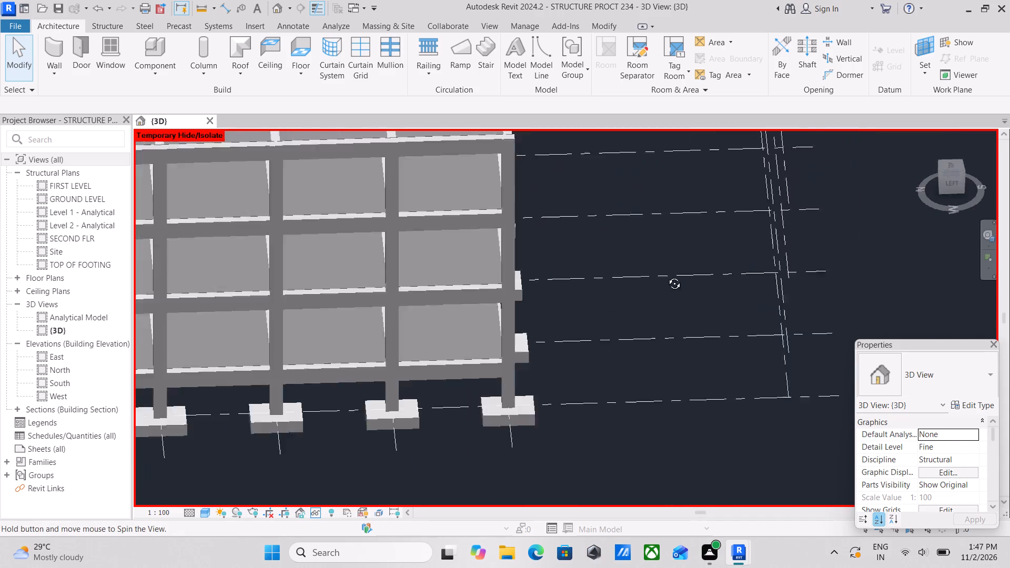
{"action": "middle_click_drag", "start_coordinate": [666, 276], "coordinate": [592, 272], "text": "shift"}
{"action": "middle_click_drag", "start_coordinate": [557, 283], "coordinate": [486, 251], "text": "shift"}
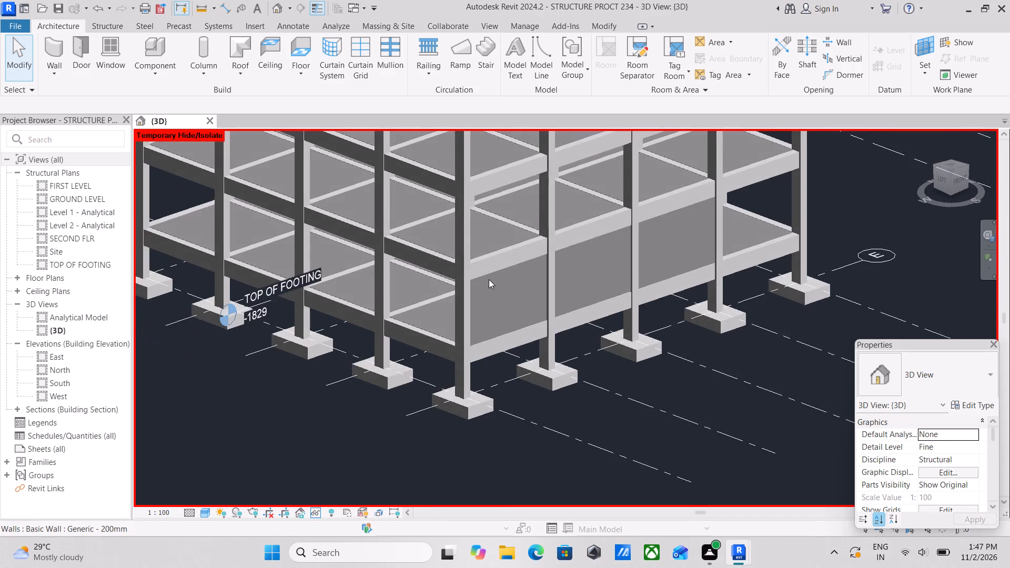
{"action": "scroll", "coordinate": [489, 279], "scroll_direction": "up", "scroll_amount": 4}
{"action": "scroll", "coordinate": [491, 279], "scroll_direction": "down", "scroll_amount": 4}
{"action": "middle_click_drag", "start_coordinate": [491, 279], "coordinate": [537, 310], "text": "shift"}
{"action": "scroll", "coordinate": [537, 310], "scroll_direction": "up", "scroll_amount": 1, "text": "shift"}
{"action": "scroll", "coordinate": [516, 301], "scroll_direction": "up", "scroll_amount": 5}
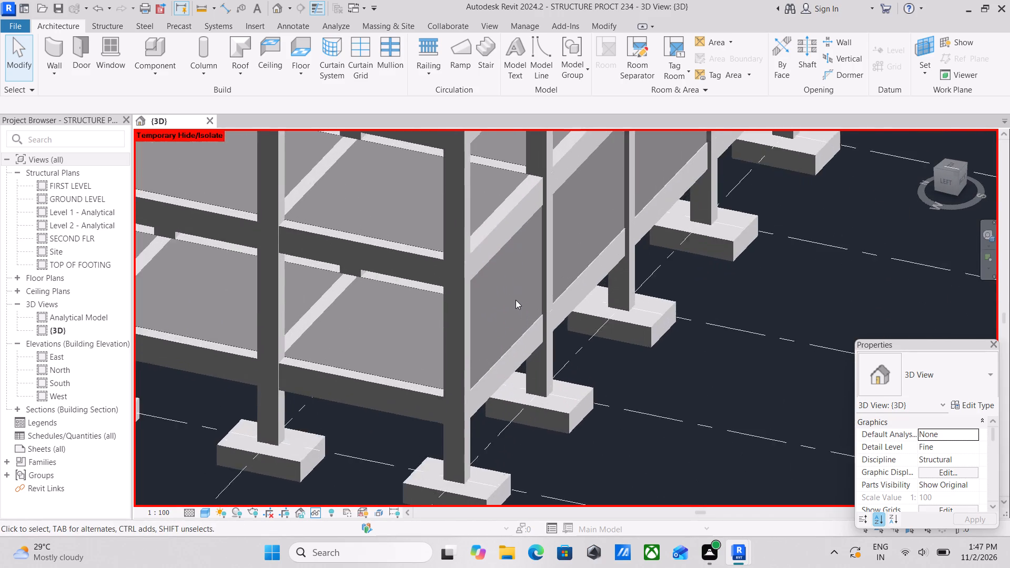
{"action": "scroll", "coordinate": [516, 300], "scroll_direction": "up", "scroll_amount": 2}
{"action": "left_click", "coordinate": [457, 265]}
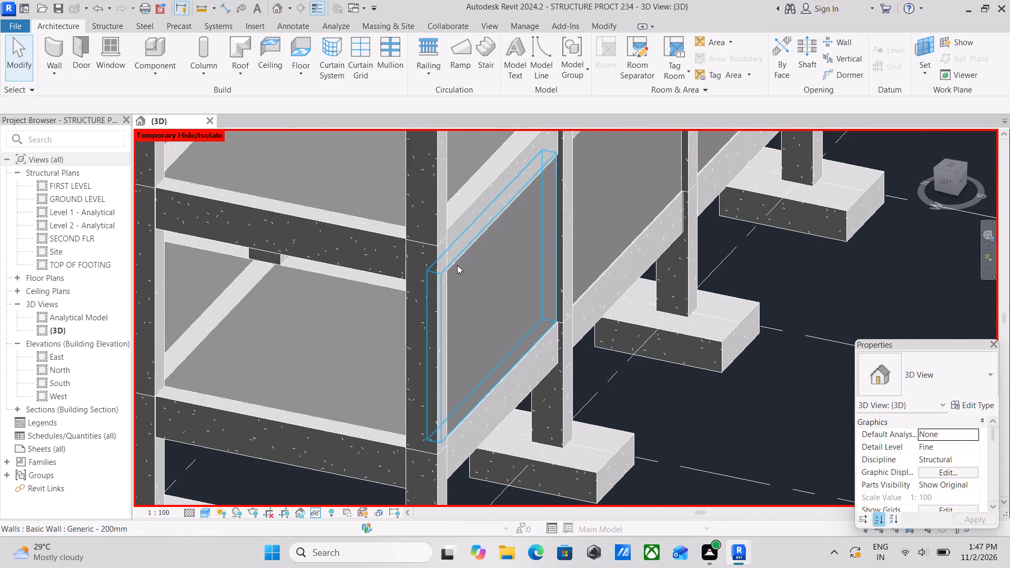
{"action": "scroll", "coordinate": [513, 272], "scroll_direction": "down", "scroll_amount": 2}
{"action": "key", "text": "Escape"}
{"action": "scroll", "coordinate": [513, 272], "scroll_direction": "down", "scroll_amount": 1}
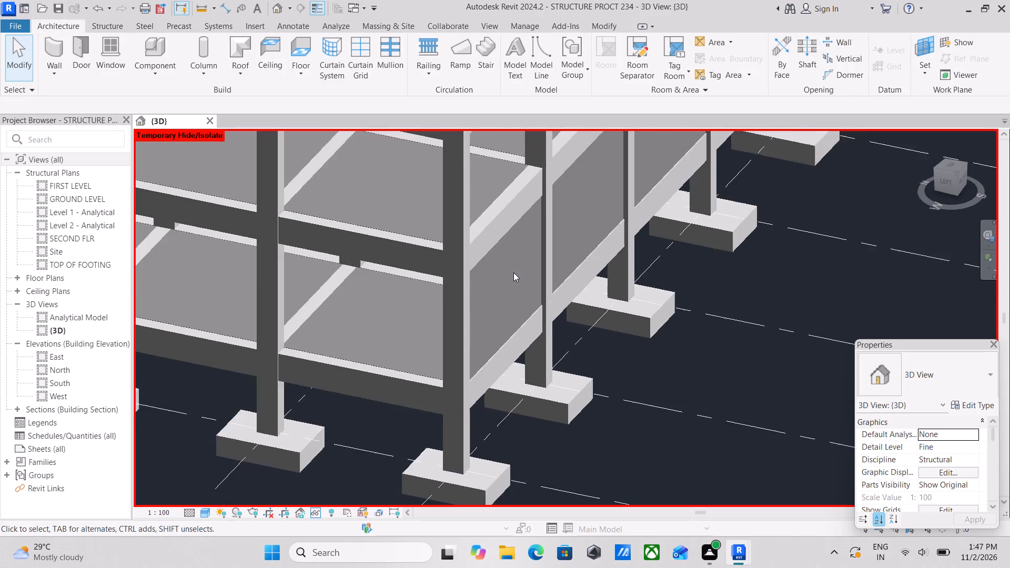
{"action": "scroll", "coordinate": [513, 272], "scroll_direction": "down", "scroll_amount": 2}
{"action": "middle_click_drag", "start_coordinate": [503, 266], "coordinate": [615, 211], "text": "shift"}
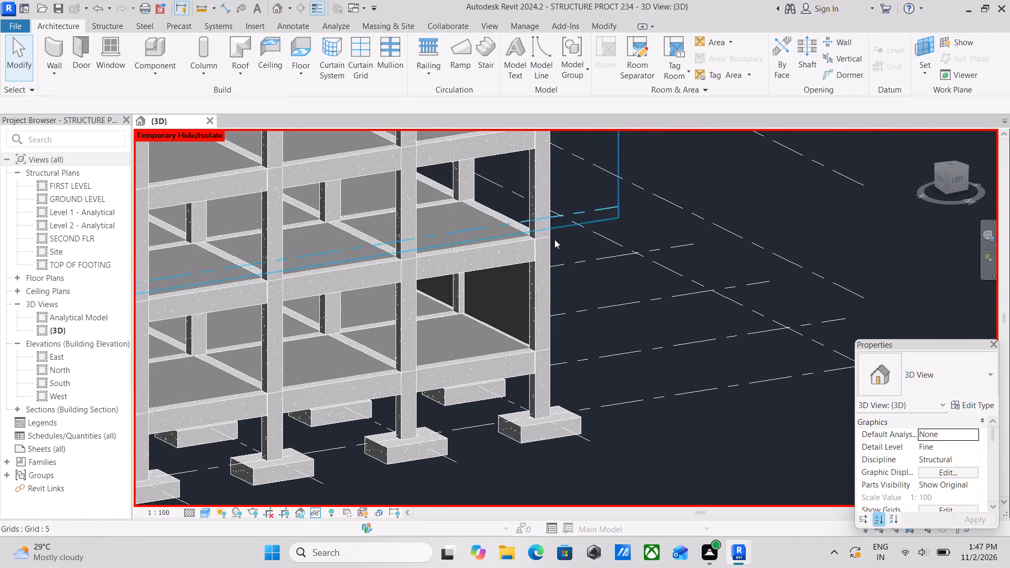
{"action": "middle_click_drag", "start_coordinate": [554, 239], "coordinate": [450, 256], "text": "shift"}
{"action": "middle_click_drag", "start_coordinate": [529, 247], "coordinate": [413, 220], "text": "shift"}
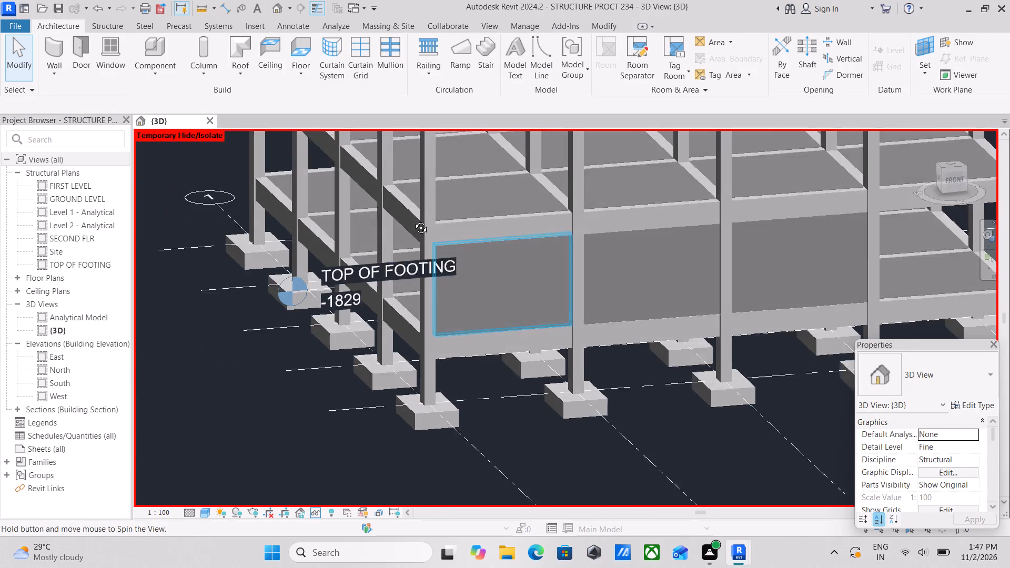
{"action": "middle_click_drag", "start_coordinate": [413, 220], "coordinate": [418, 217], "text": "shift"}
{"action": "middle_click_drag", "start_coordinate": [584, 270], "coordinate": [502, 266]}
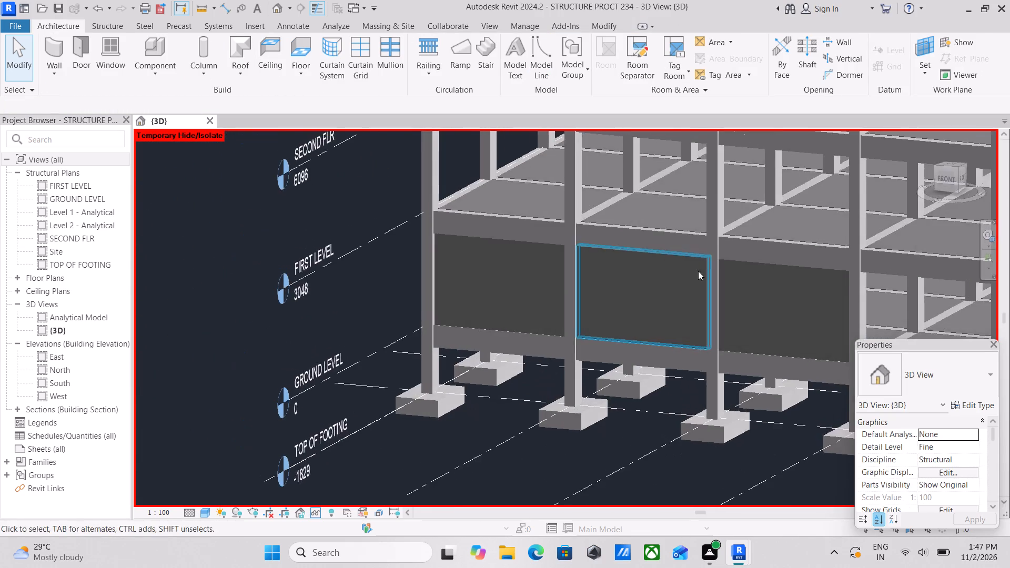
{"action": "scroll", "coordinate": [724, 266], "scroll_direction": "down", "scroll_amount": 3}
{"action": "middle_click_drag", "start_coordinate": [724, 266], "coordinate": [663, 245]}
{"action": "scroll", "coordinate": [691, 250], "scroll_direction": "up", "scroll_amount": 6}
{"action": "scroll", "coordinate": [718, 252], "scroll_direction": "down", "scroll_amount": 3}
{"action": "middle_click_drag", "start_coordinate": [718, 252], "coordinate": [792, 302], "text": "shift"}
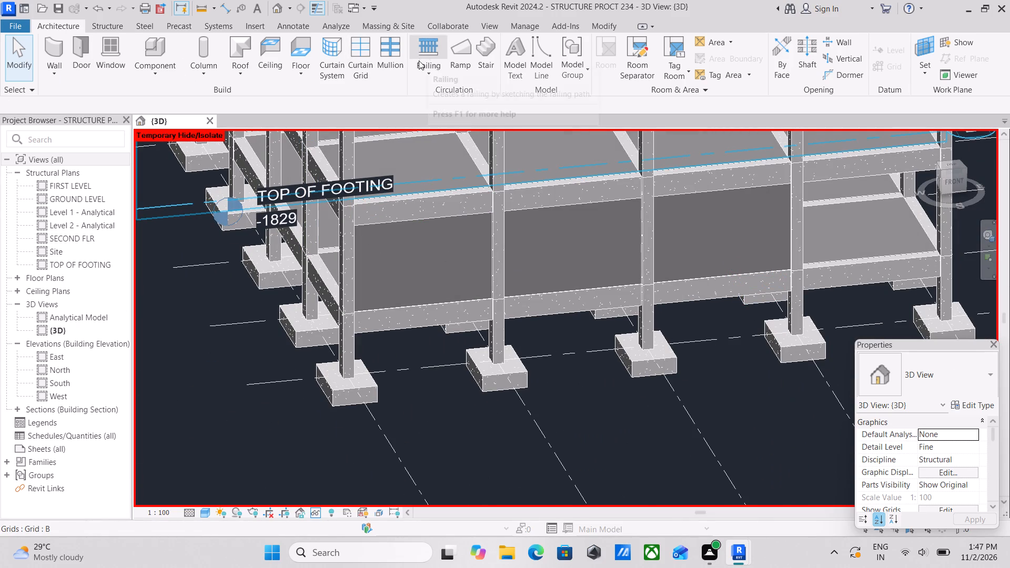
Undo the wall copy in the third ground-level bay of the front face.
{"action": "left_click", "coordinate": [98, 16]}
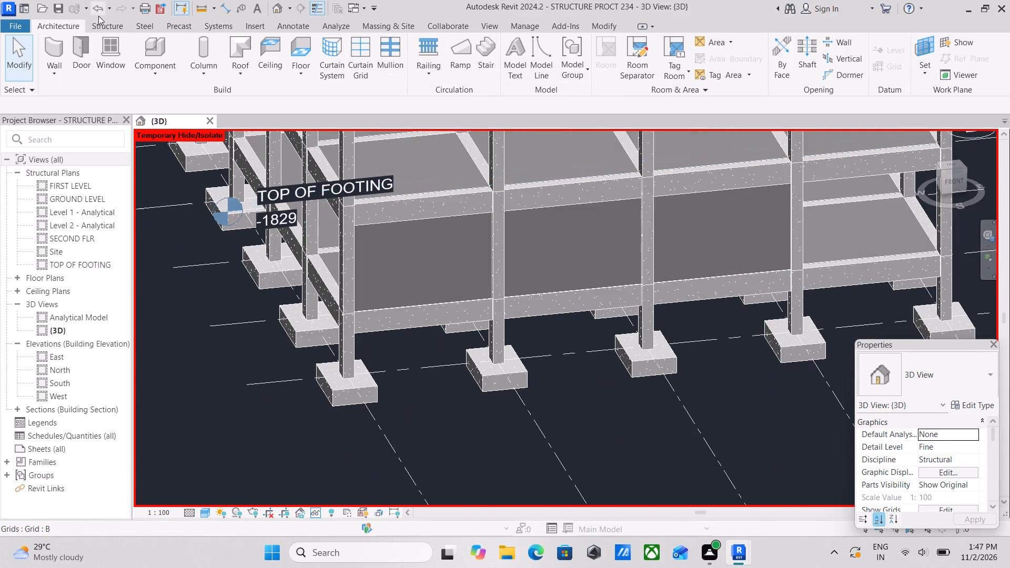
{"action": "left_click", "coordinate": [111, 27]}
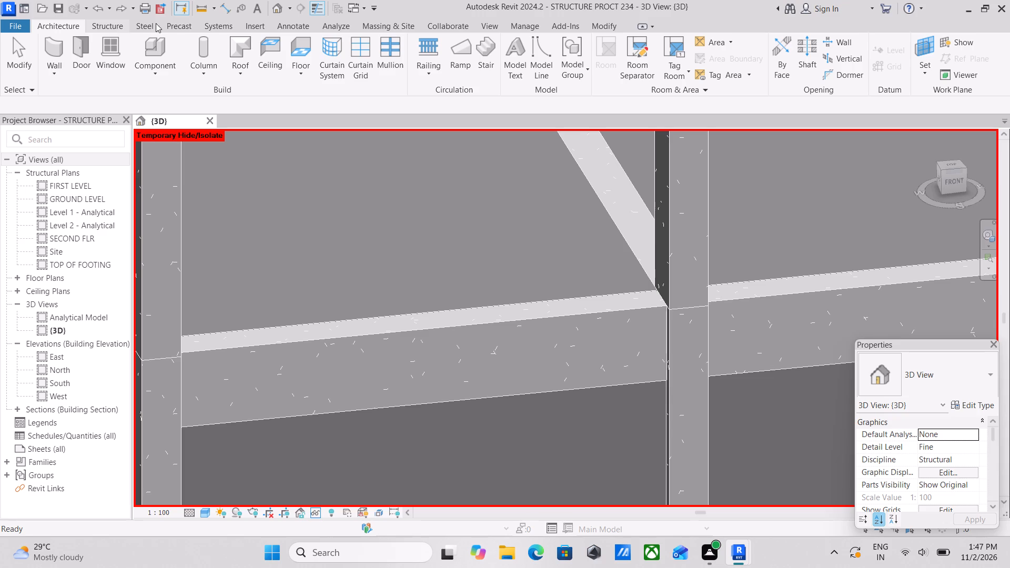
{"action": "left_click", "coordinate": [105, 24]}
{"action": "scroll", "coordinate": [392, 228], "scroll_direction": "down", "scroll_amount": 5}
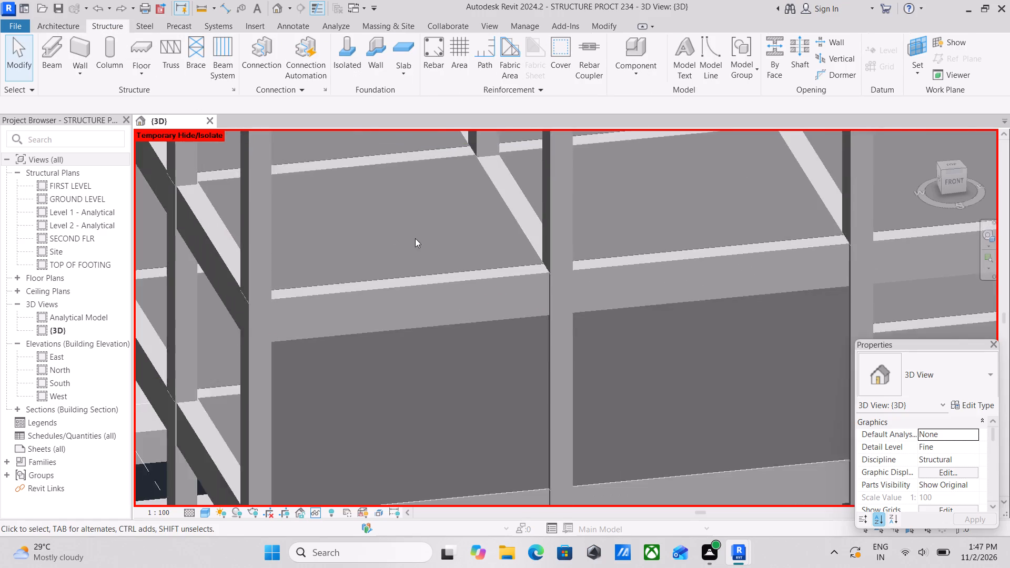
{"action": "scroll", "coordinate": [415, 239], "scroll_direction": "down", "scroll_amount": 5}
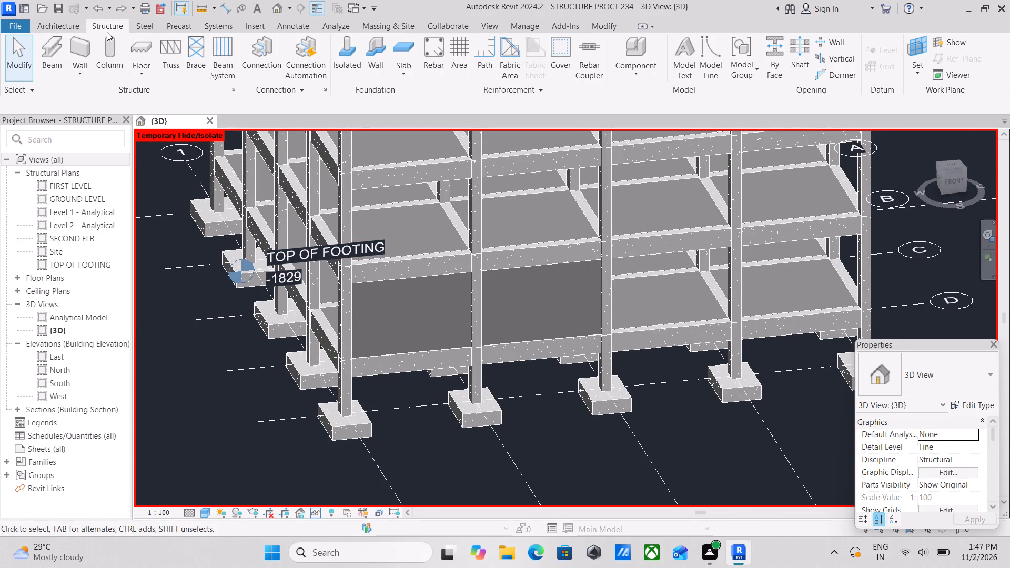
{"action": "left_click", "coordinate": [106, 26]}
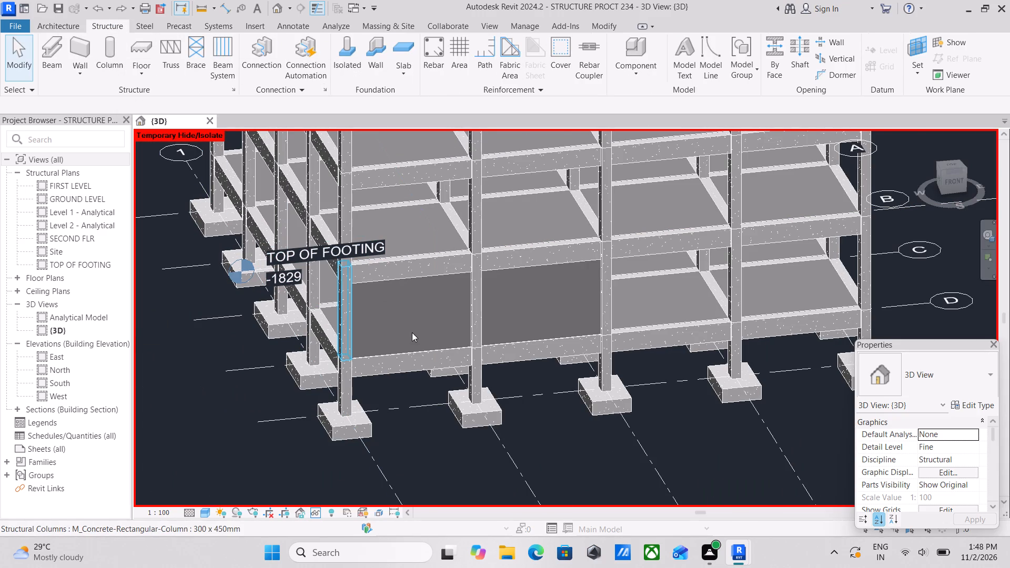
In the front view, copy the second ground-level bay's wall from its lower corner to the matching corner of the third bay.
{"action": "scroll", "coordinate": [562, 401], "scroll_direction": "up", "scroll_amount": 3}
{"action": "scroll", "coordinate": [545, 341], "scroll_direction": "up", "scroll_amount": 6}
{"action": "scroll", "coordinate": [370, 292], "scroll_direction": "up", "scroll_amount": 4}
{"action": "key", "text": "Escape"}
{"action": "scroll", "coordinate": [398, 279], "scroll_direction": "down", "scroll_amount": 8}
{"action": "middle_click_drag", "start_coordinate": [480, 281], "coordinate": [458, 376]}
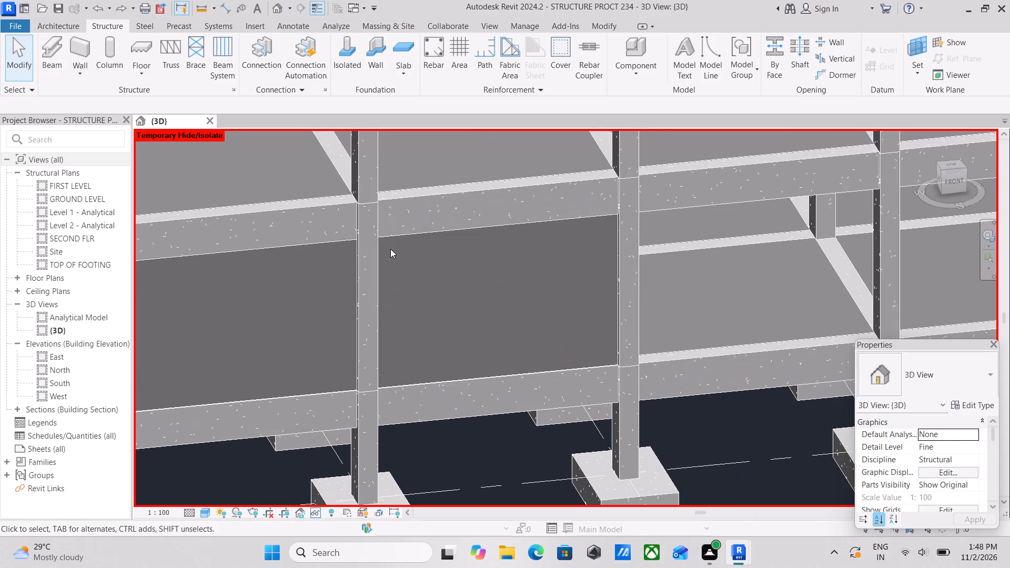
{"action": "left_click", "coordinate": [382, 247]}
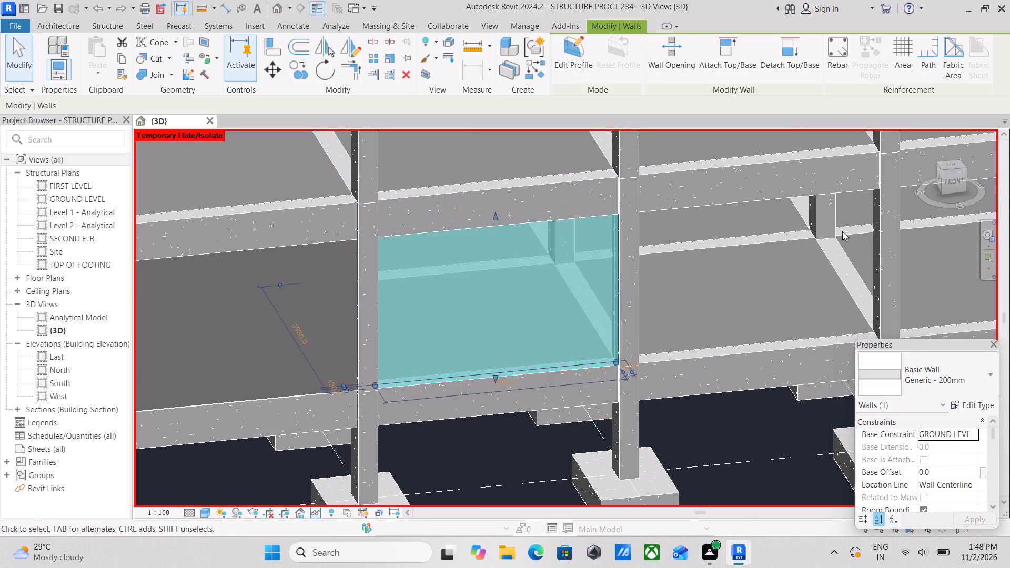
{"action": "left_click", "coordinate": [956, 182]}
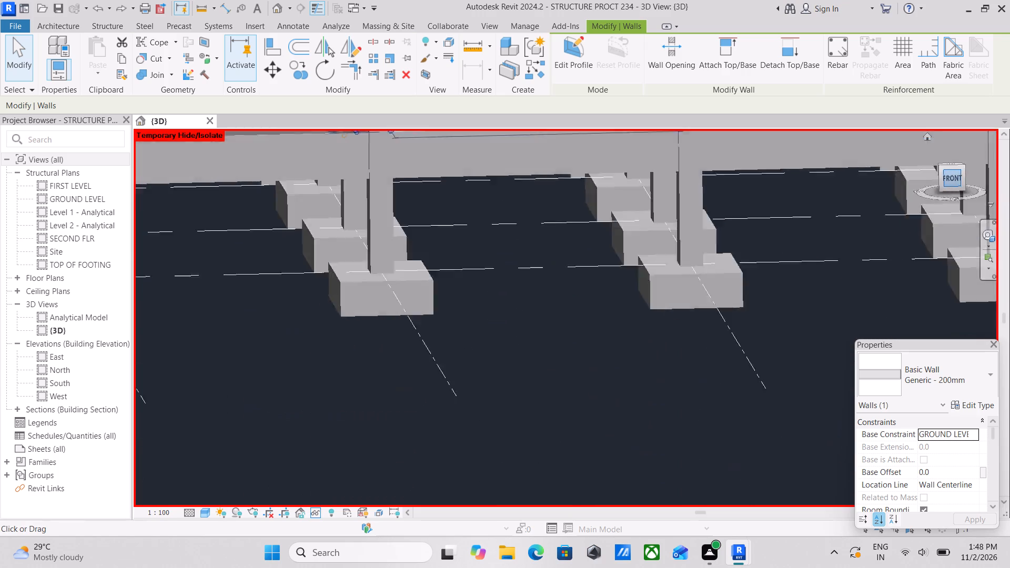
{"action": "scroll", "coordinate": [473, 427], "scroll_direction": "down", "scroll_amount": 5}
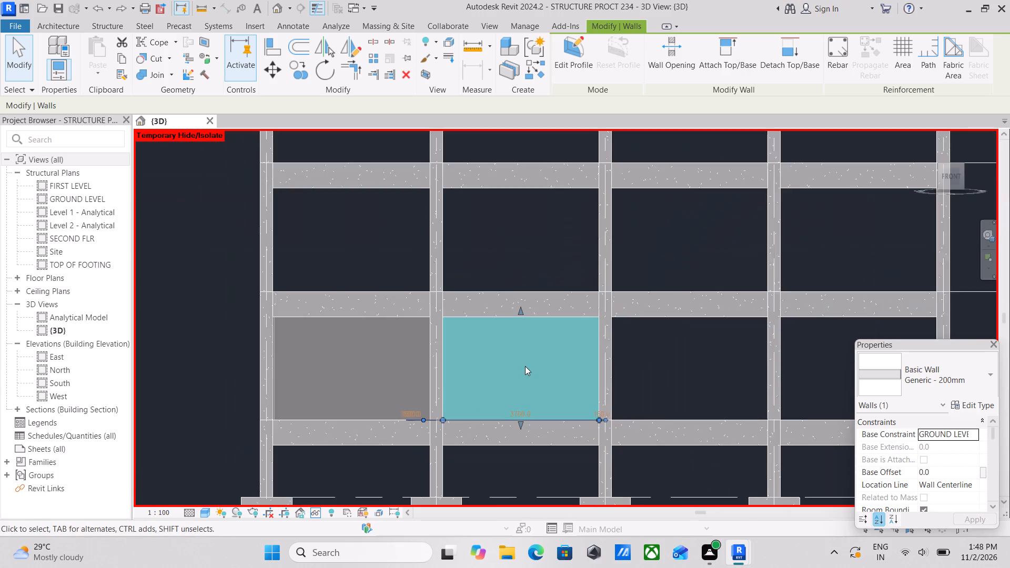
{"action": "scroll", "coordinate": [525, 366], "scroll_direction": "up", "scroll_amount": 4}
{"action": "type", "text": "co"}
{"action": "scroll", "coordinate": [338, 478], "scroll_direction": "up", "scroll_amount": 4}
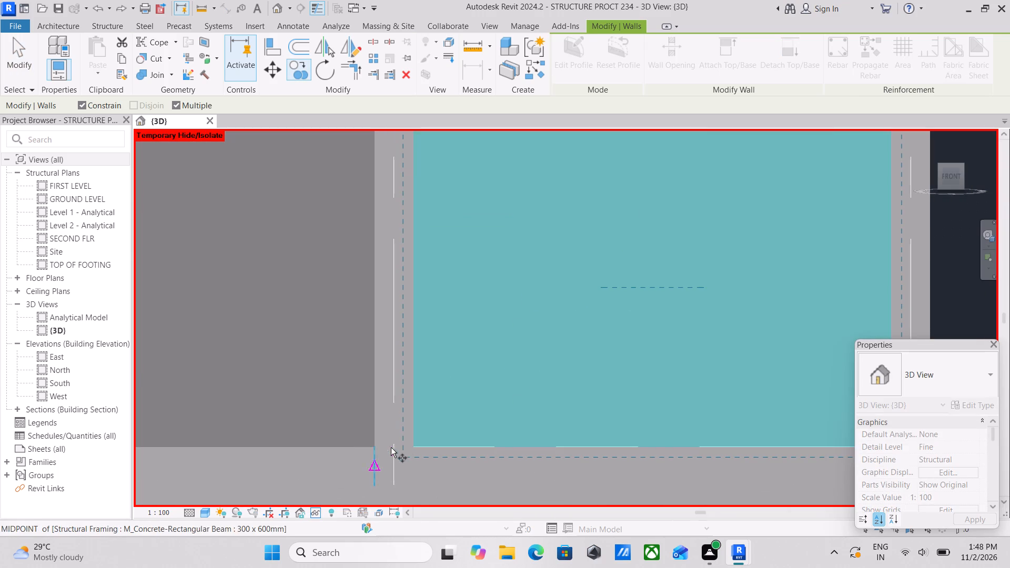
{"action": "left_click", "coordinate": [411, 445]}
{"action": "middle_click_drag", "start_coordinate": [613, 433], "coordinate": [400, 408]}
{"action": "scroll", "coordinate": [578, 404], "scroll_direction": "down", "scroll_amount": 3}
{"action": "middle_click_drag", "start_coordinate": [571, 407], "coordinate": [533, 413]}
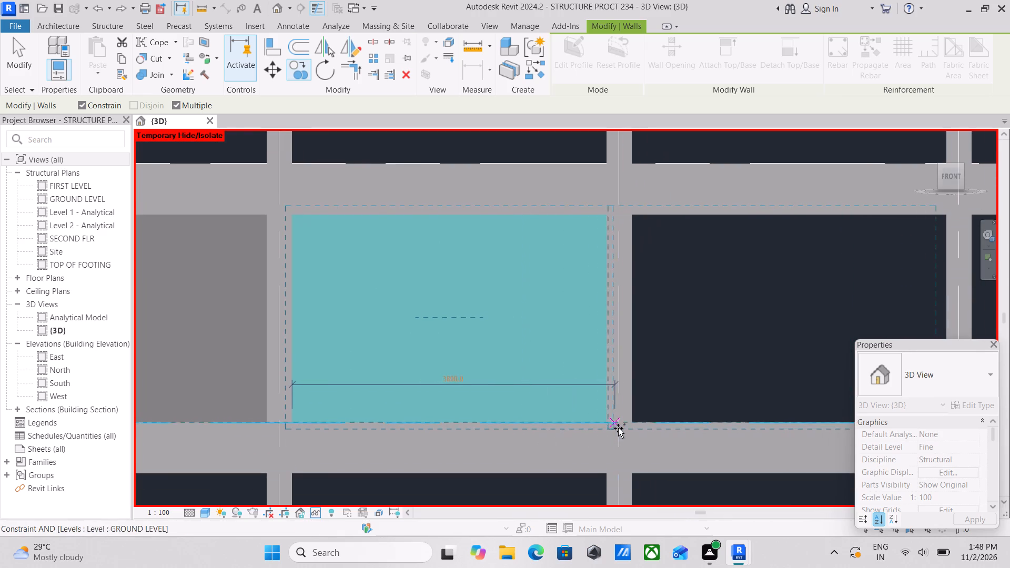
{"action": "left_click", "coordinate": [634, 425]}
Place another copy of the wall 4000 mm further along, in the ground-level bay between grids 4 and 5, and finish copying.
{"action": "scroll", "coordinate": [634, 425], "scroll_direction": "down", "scroll_amount": 3}
{"action": "middle_click_drag", "start_coordinate": [633, 425], "coordinate": [473, 426]}
{"action": "scroll", "coordinate": [605, 408], "scroll_direction": "down", "scroll_amount": 1}
{"action": "middle_click_drag", "start_coordinate": [604, 408], "coordinate": [545, 412]}
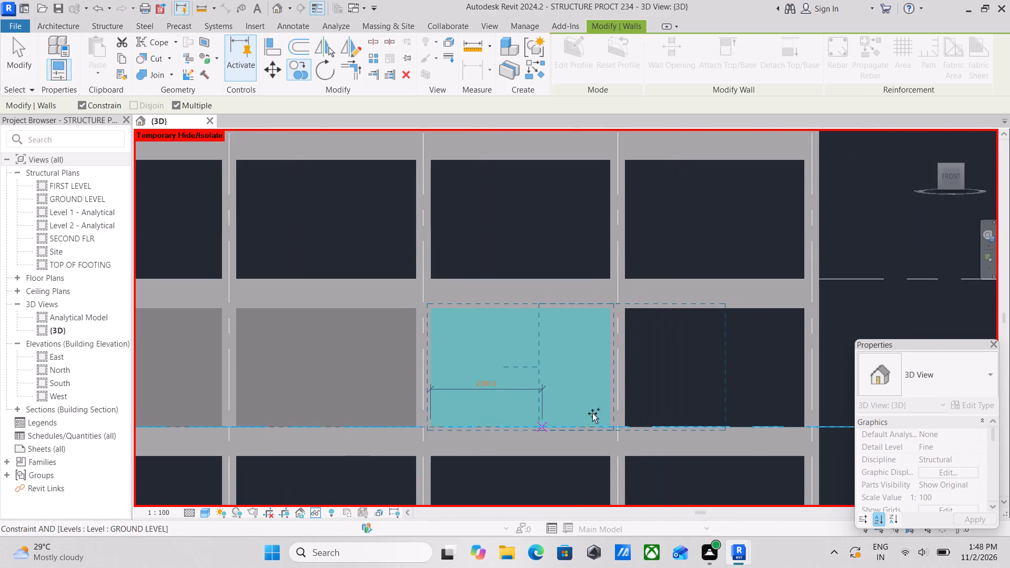
{"action": "scroll", "coordinate": [615, 414], "scroll_direction": "up", "scroll_amount": 2}
{"action": "scroll", "coordinate": [619, 415], "scroll_direction": "down", "scroll_amount": 7}
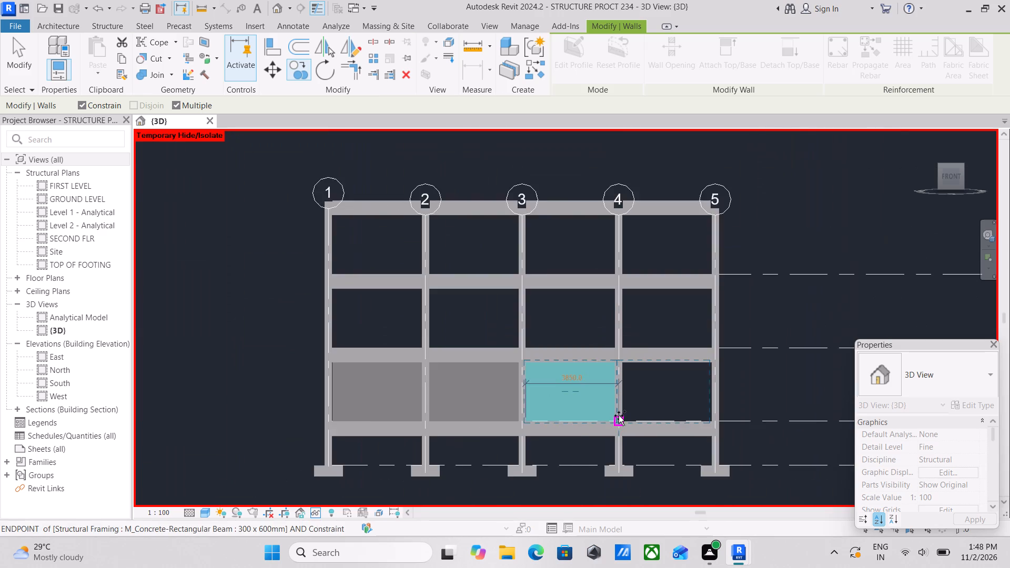
{"action": "scroll", "coordinate": [619, 415], "scroll_direction": "up", "scroll_amount": 11}
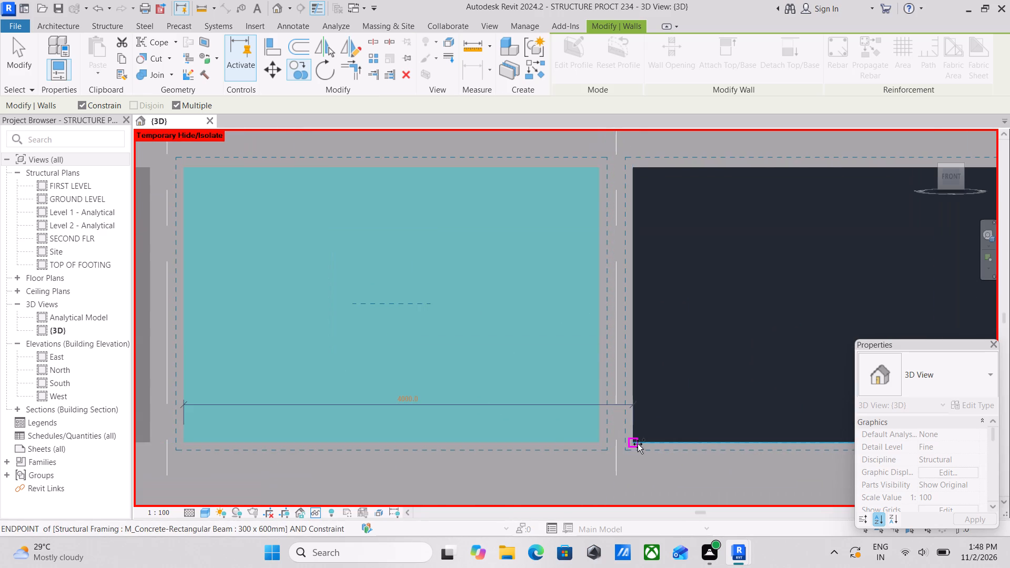
{"action": "left_click", "coordinate": [636, 444]}
{"action": "scroll", "coordinate": [636, 444], "scroll_direction": "down", "scroll_amount": 5}
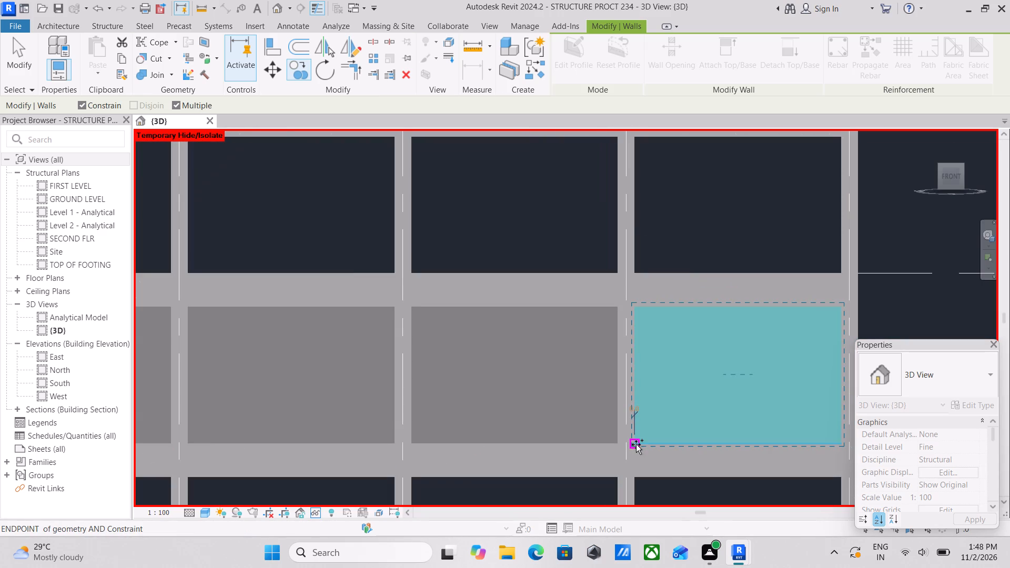
{"action": "scroll", "coordinate": [636, 444], "scroll_direction": "down", "scroll_amount": 3}
{"action": "key", "text": "Escape"}
{"action": "scroll", "coordinate": [638, 438], "scroll_direction": "down", "scroll_amount": 3}
{"action": "key", "text": "Escape"}
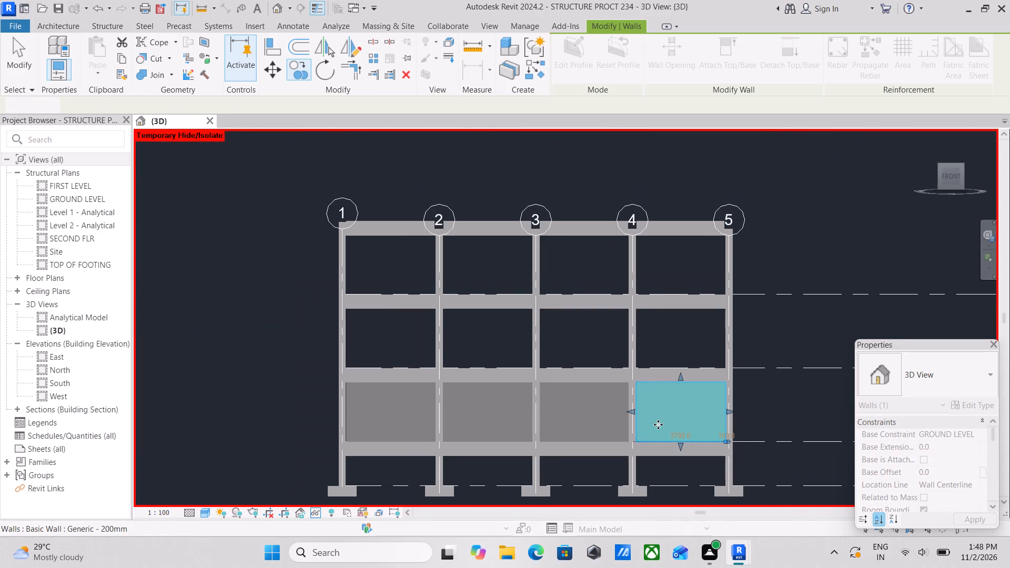
Examine the ground-level wall panels against the frame from the building's right side, left side and front.
{"action": "scroll", "coordinate": [659, 424], "scroll_direction": "down", "scroll_amount": 1}
{"action": "middle_click_drag", "start_coordinate": [659, 422], "coordinate": [553, 462], "text": "shift"}
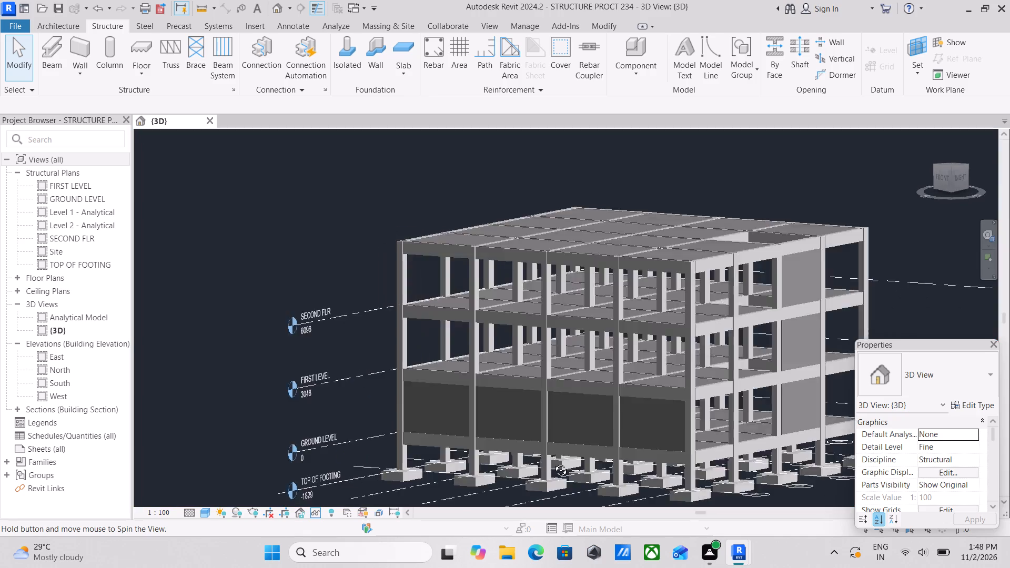
{"action": "middle_click_drag", "start_coordinate": [553, 462], "coordinate": [509, 470], "text": "shift"}
{"action": "scroll", "coordinate": [509, 470], "scroll_direction": "up", "scroll_amount": 2}
{"action": "scroll", "coordinate": [589, 460], "scroll_direction": "up", "scroll_amount": 4}
{"action": "scroll", "coordinate": [551, 442], "scroll_direction": "down", "scroll_amount": 1}
{"action": "middle_click_drag", "start_coordinate": [551, 442], "coordinate": [558, 447], "text": "shift"}
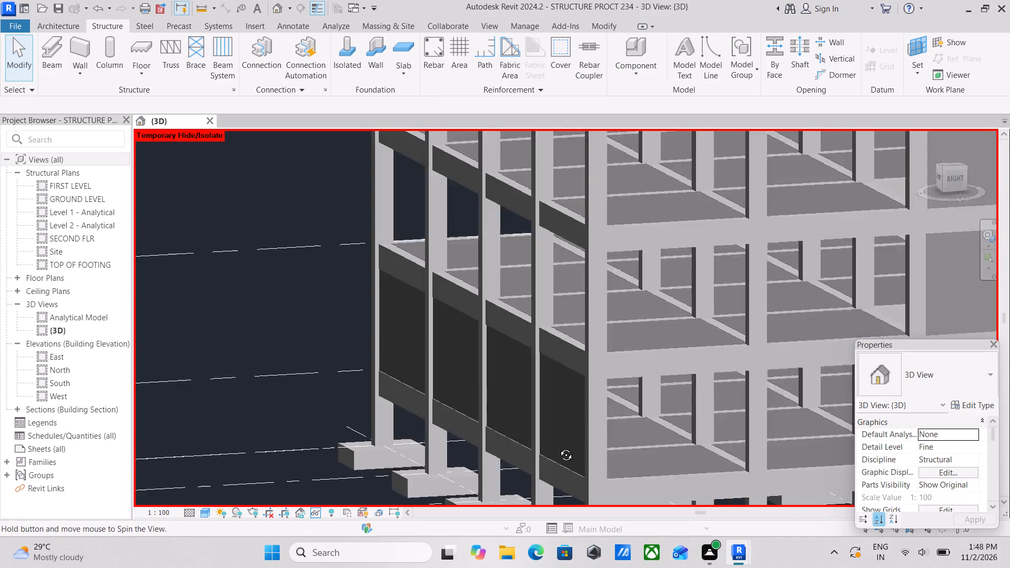
{"action": "middle_click_drag", "start_coordinate": [558, 447], "coordinate": [675, 457], "text": "shift"}
{"action": "middle_click_drag", "start_coordinate": [477, 428], "coordinate": [628, 440], "text": "shift"}
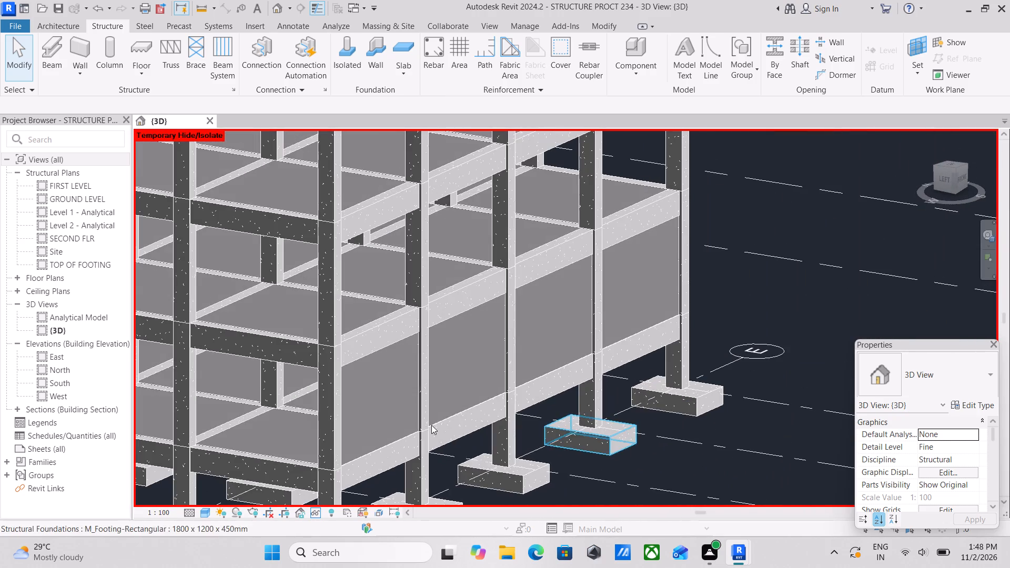
{"action": "scroll", "coordinate": [365, 411], "scroll_direction": "up", "scroll_amount": 3}
{"action": "scroll", "coordinate": [360, 411], "scroll_direction": "down", "scroll_amount": 2}
{"action": "middle_click_drag", "start_coordinate": [344, 410], "coordinate": [277, 371], "text": "shift"}
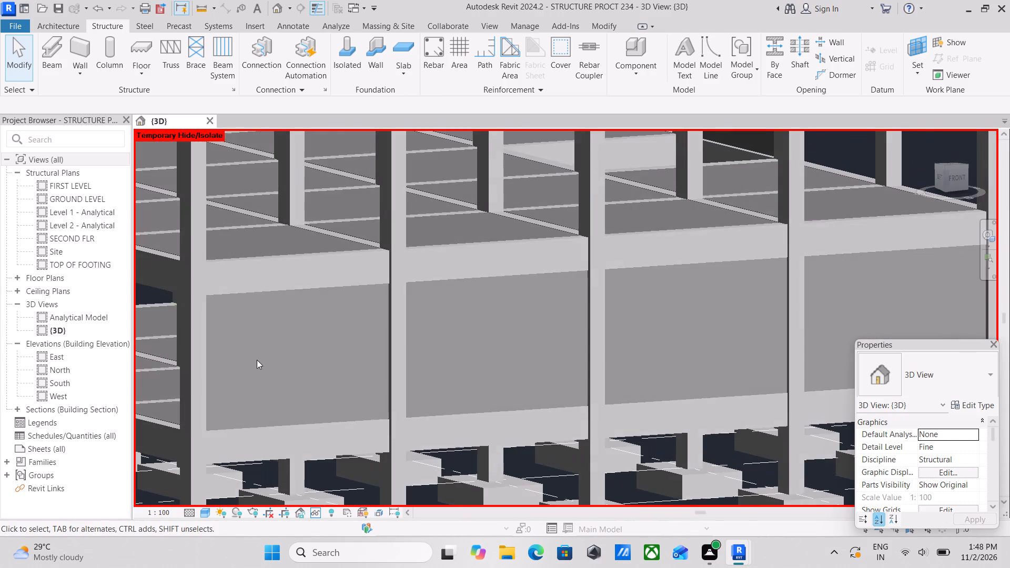
{"action": "left_click", "coordinate": [958, 173]}
{"action": "scroll", "coordinate": [594, 327], "scroll_direction": "up", "scroll_amount": 4}
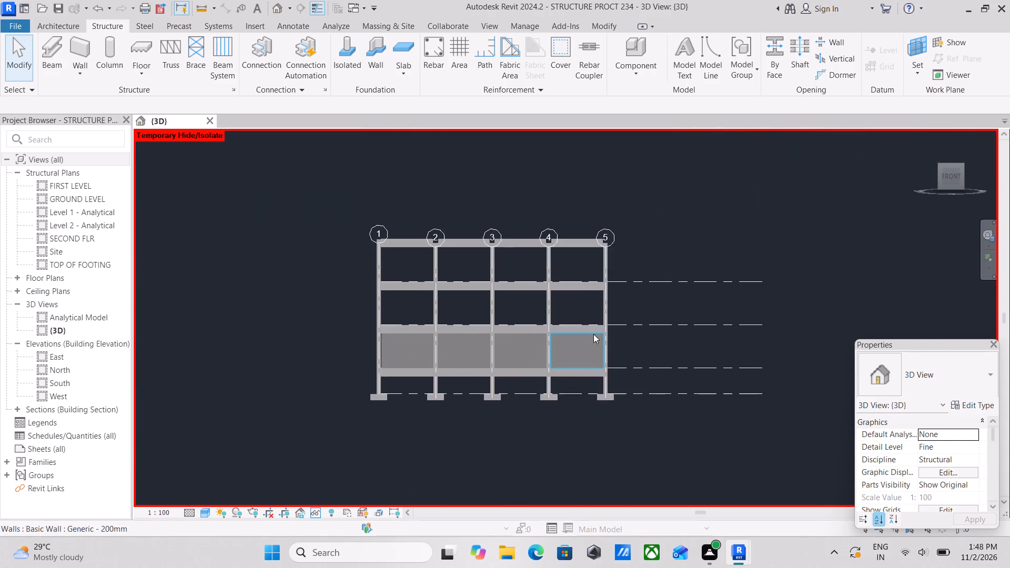
{"action": "scroll", "coordinate": [425, 358], "scroll_direction": "up", "scroll_amount": 4}
{"action": "scroll", "coordinate": [372, 346], "scroll_direction": "up", "scroll_amount": 4}
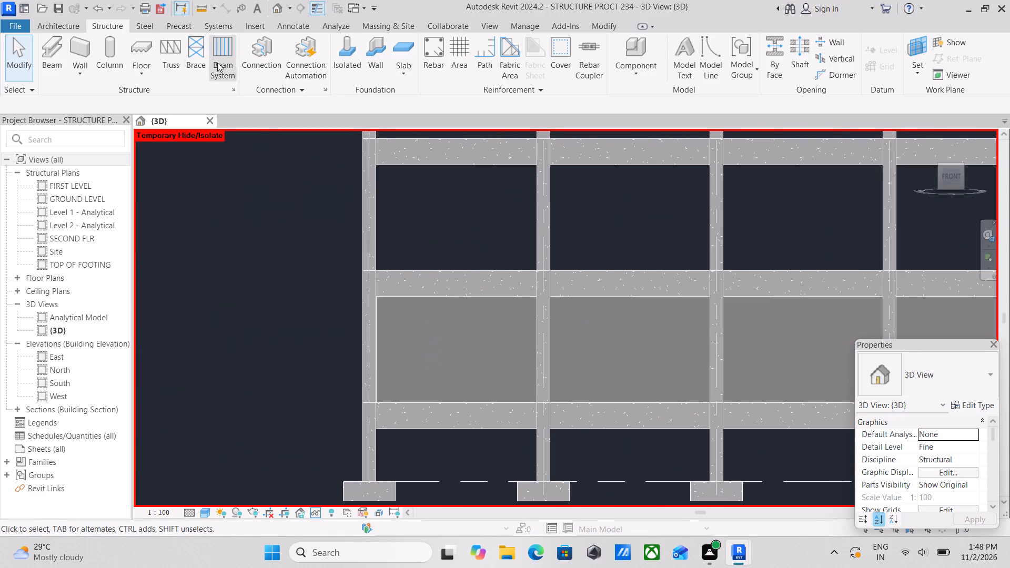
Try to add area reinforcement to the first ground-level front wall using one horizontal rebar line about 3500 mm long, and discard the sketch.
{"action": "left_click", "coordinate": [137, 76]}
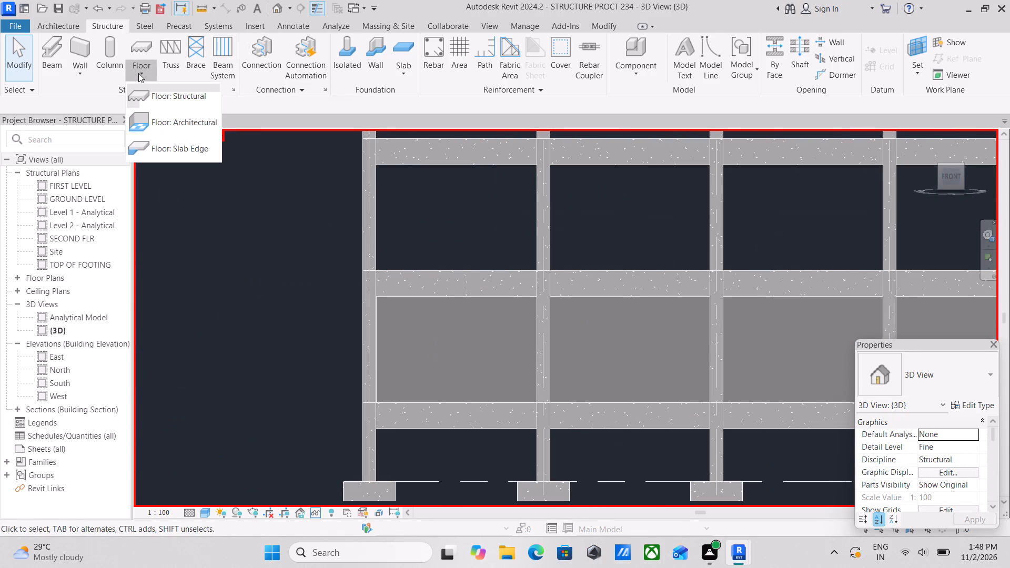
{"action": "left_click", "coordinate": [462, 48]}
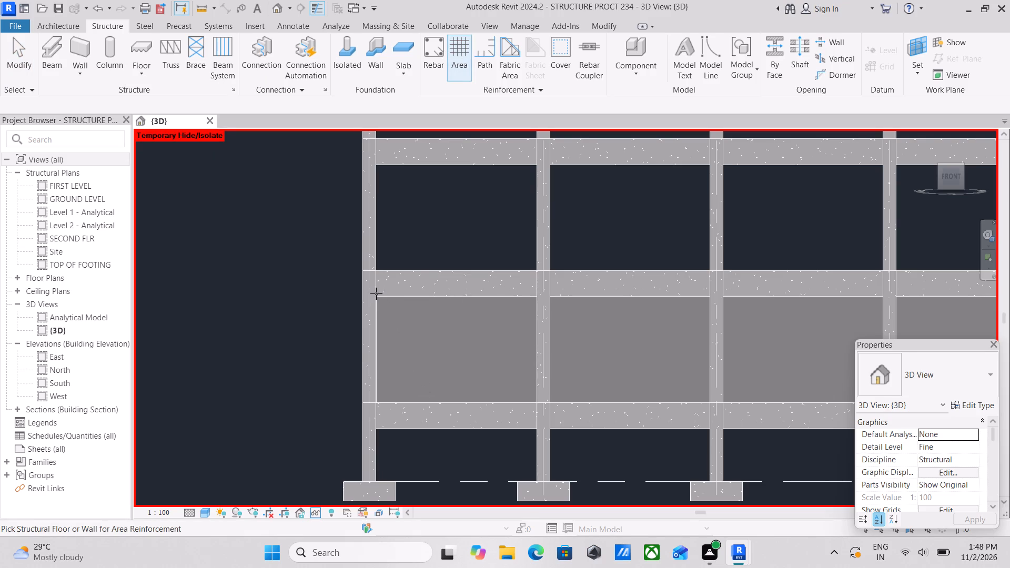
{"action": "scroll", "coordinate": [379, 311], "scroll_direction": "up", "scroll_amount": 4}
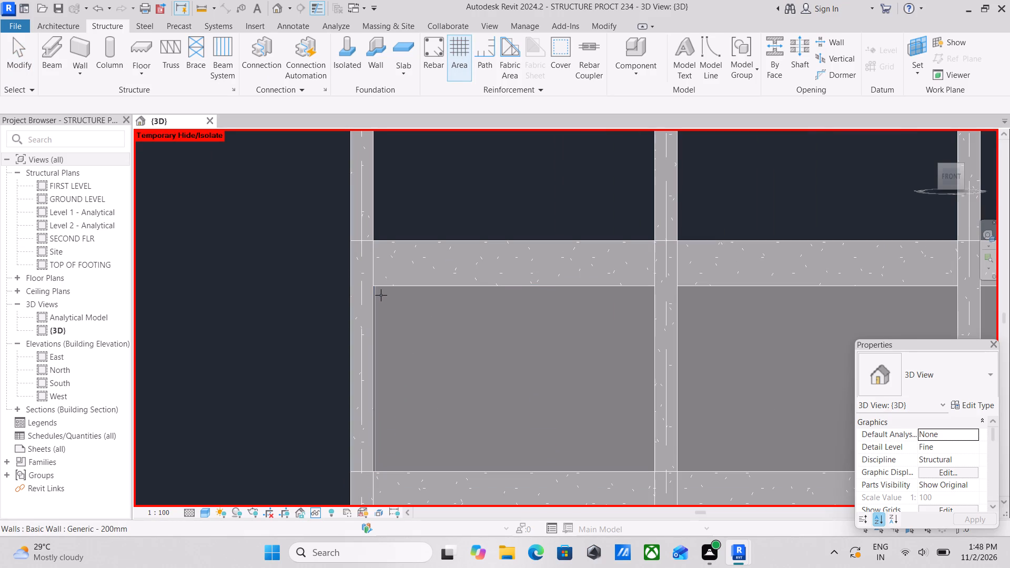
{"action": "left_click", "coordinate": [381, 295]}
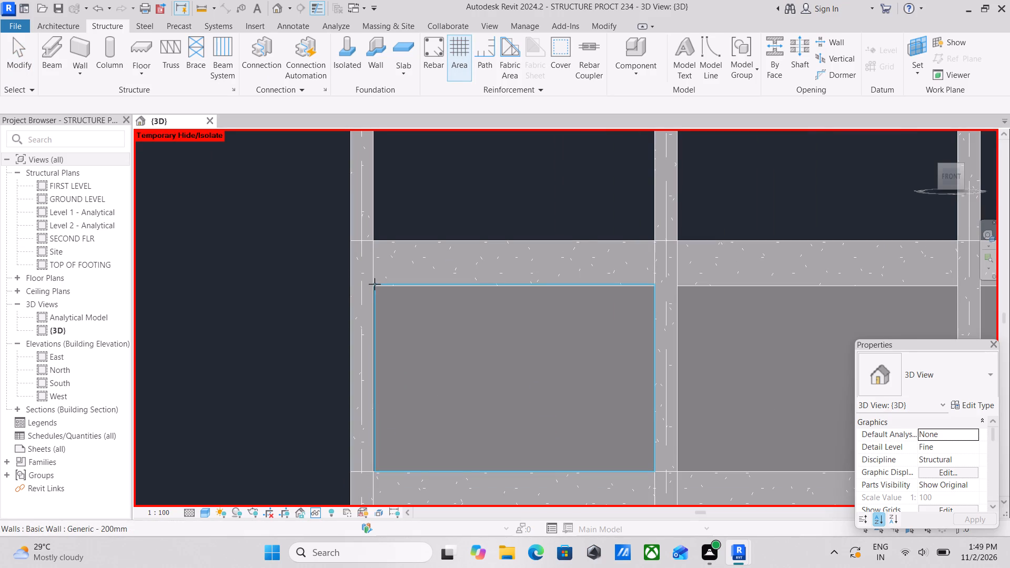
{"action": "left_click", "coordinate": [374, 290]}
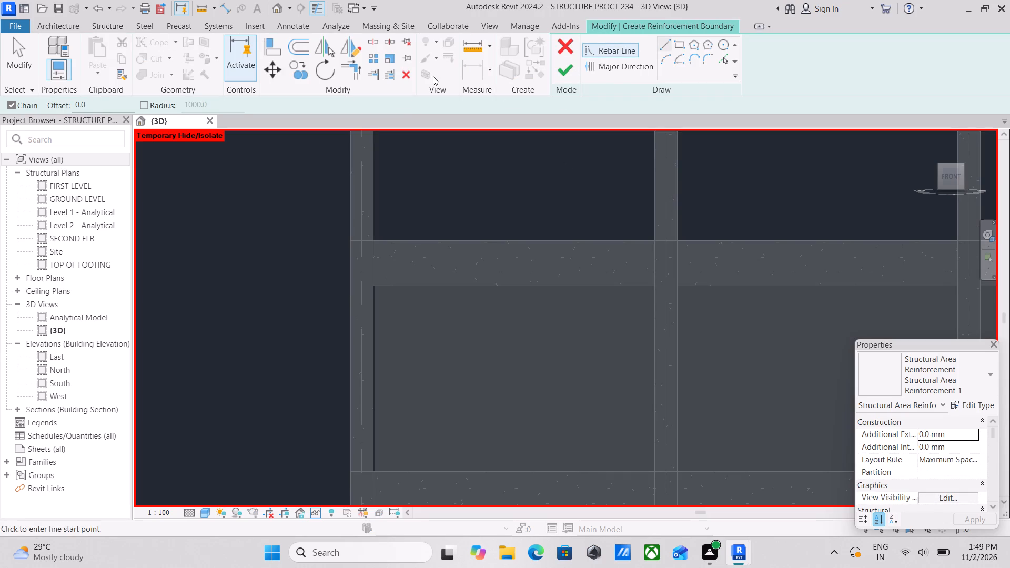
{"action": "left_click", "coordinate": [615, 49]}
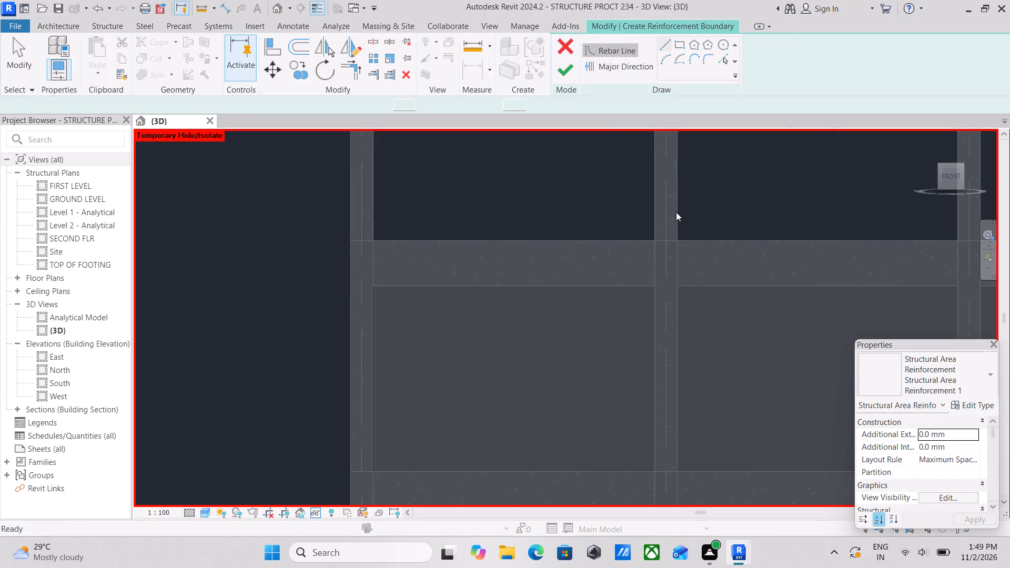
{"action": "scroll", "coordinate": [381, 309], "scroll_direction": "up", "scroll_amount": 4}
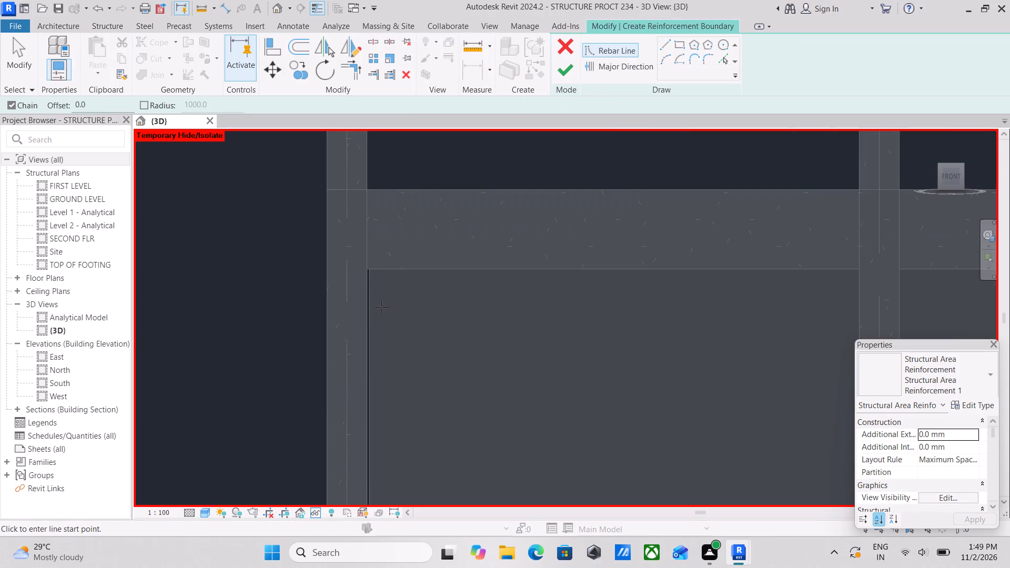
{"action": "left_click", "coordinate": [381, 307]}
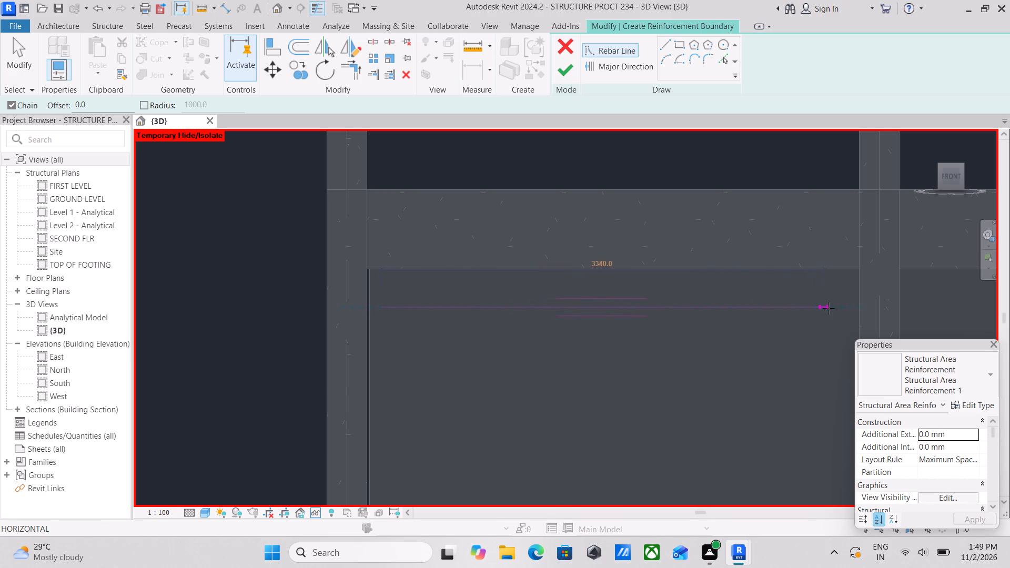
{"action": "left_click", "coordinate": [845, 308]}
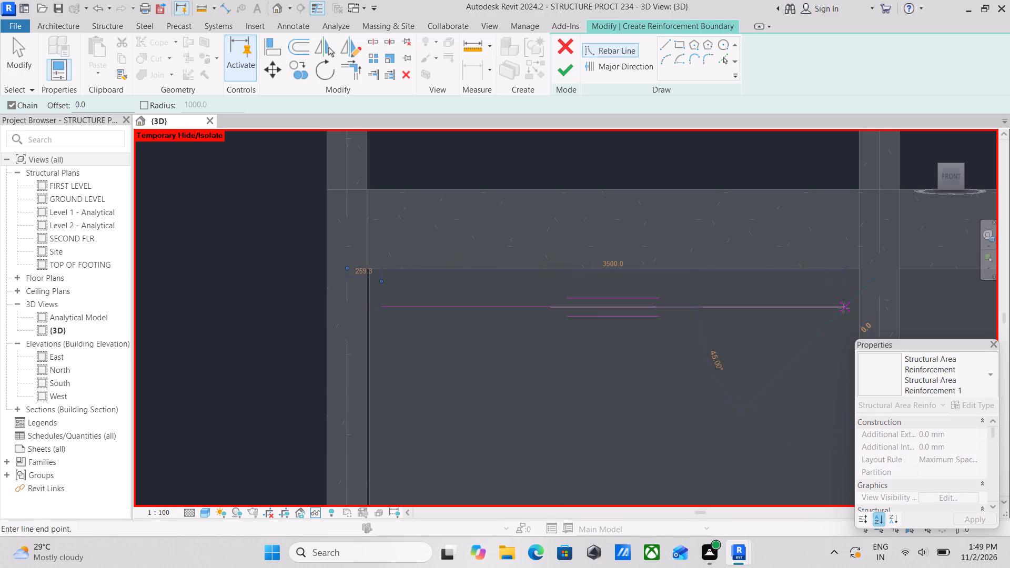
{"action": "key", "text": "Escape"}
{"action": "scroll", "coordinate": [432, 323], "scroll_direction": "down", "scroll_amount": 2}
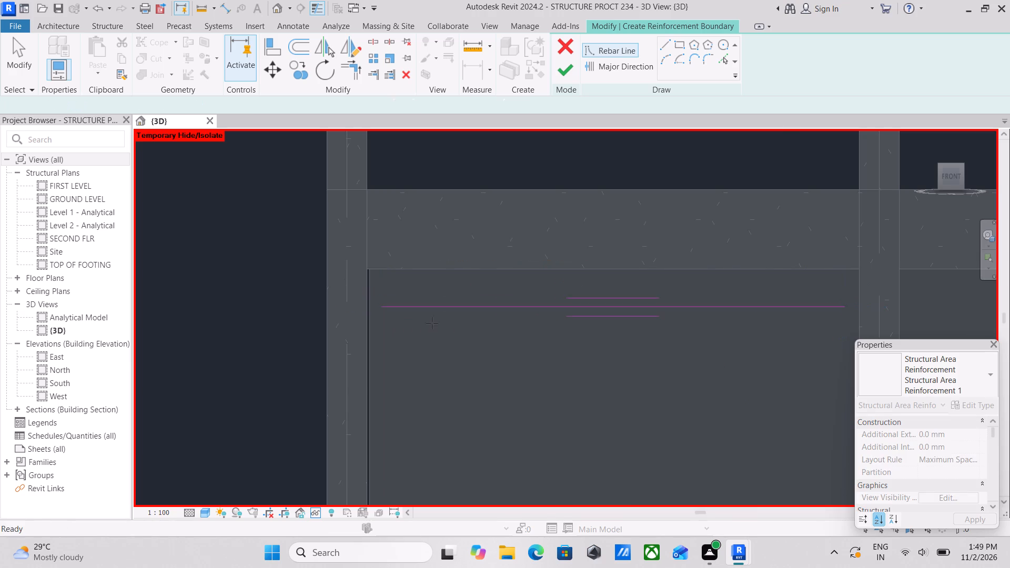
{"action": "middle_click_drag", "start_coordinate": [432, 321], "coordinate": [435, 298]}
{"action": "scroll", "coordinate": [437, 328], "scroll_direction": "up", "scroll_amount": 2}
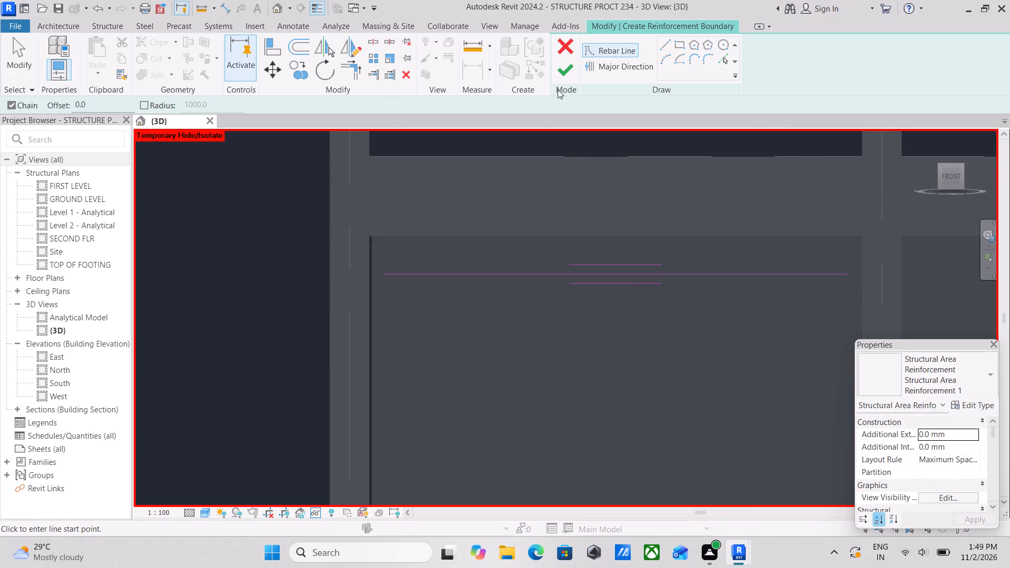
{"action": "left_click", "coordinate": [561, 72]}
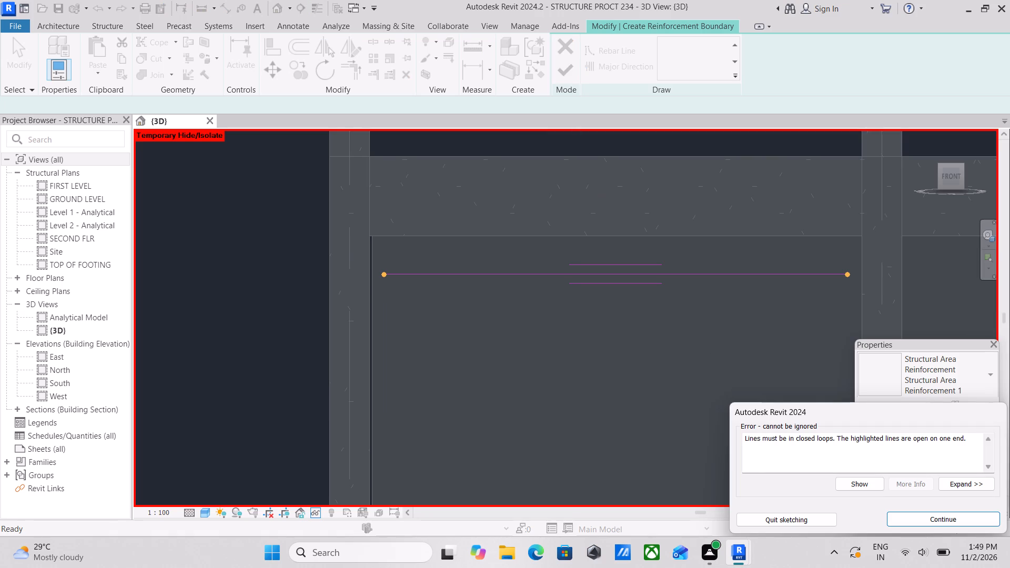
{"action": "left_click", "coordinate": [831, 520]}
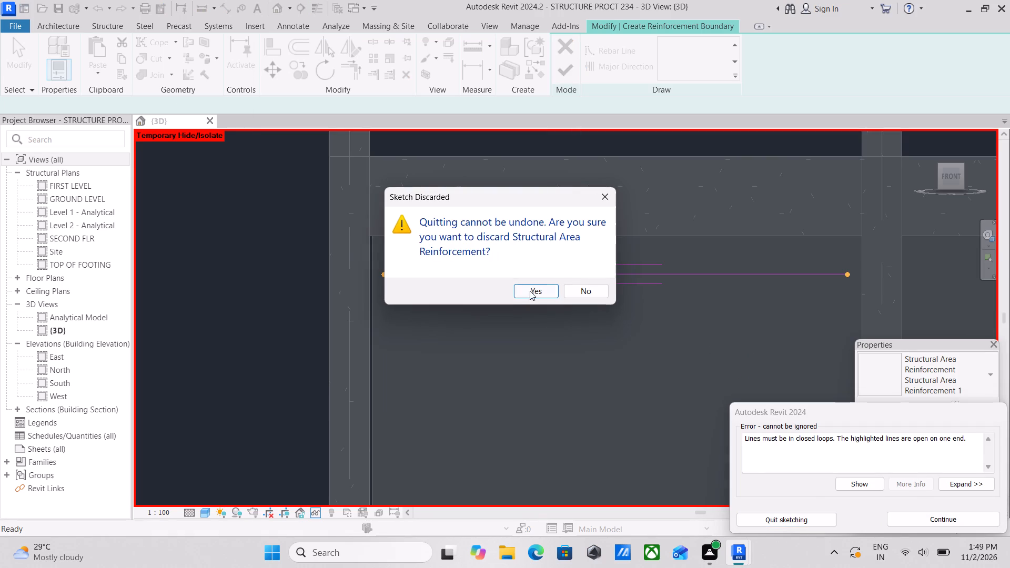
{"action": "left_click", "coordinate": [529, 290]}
Extend the grid 1 end of the first ground-level bay's front wall to the face of the corner column.
{"action": "scroll", "coordinate": [816, 276], "scroll_direction": "up", "scroll_amount": 2}
{"action": "scroll", "coordinate": [712, 291], "scroll_direction": "down", "scroll_amount": 5}
{"action": "scroll", "coordinate": [543, 309], "scroll_direction": "up", "scroll_amount": 2}
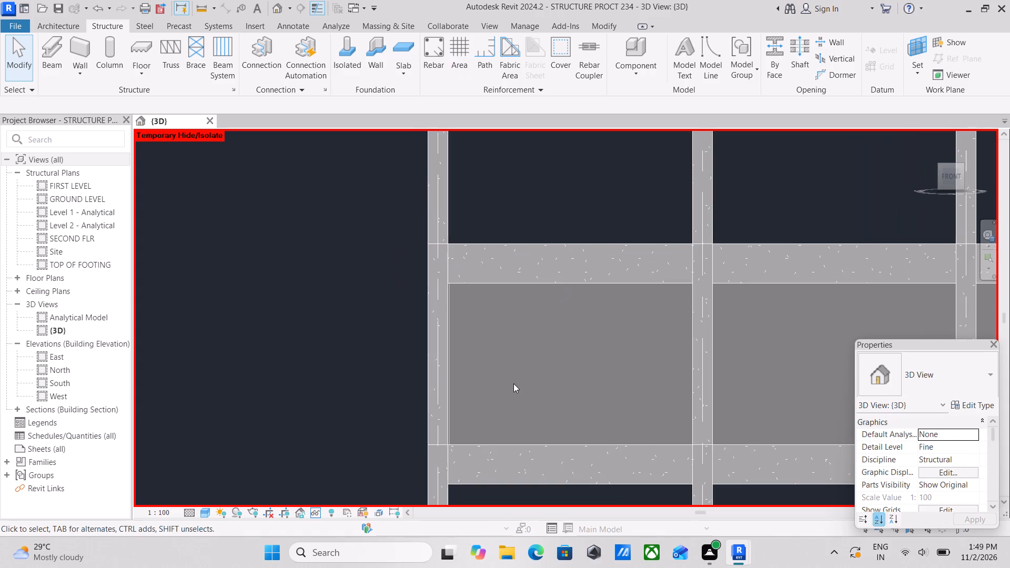
{"action": "scroll", "coordinate": [513, 380], "scroll_direction": "down", "scroll_amount": 3}
{"action": "middle_click_drag", "start_coordinate": [510, 369], "coordinate": [564, 443], "text": "shift"}
{"action": "middle_click_drag", "start_coordinate": [559, 440], "coordinate": [522, 353]}
{"action": "scroll", "coordinate": [599, 407], "scroll_direction": "up", "scroll_amount": 3}
{"action": "left_click", "coordinate": [582, 429]}
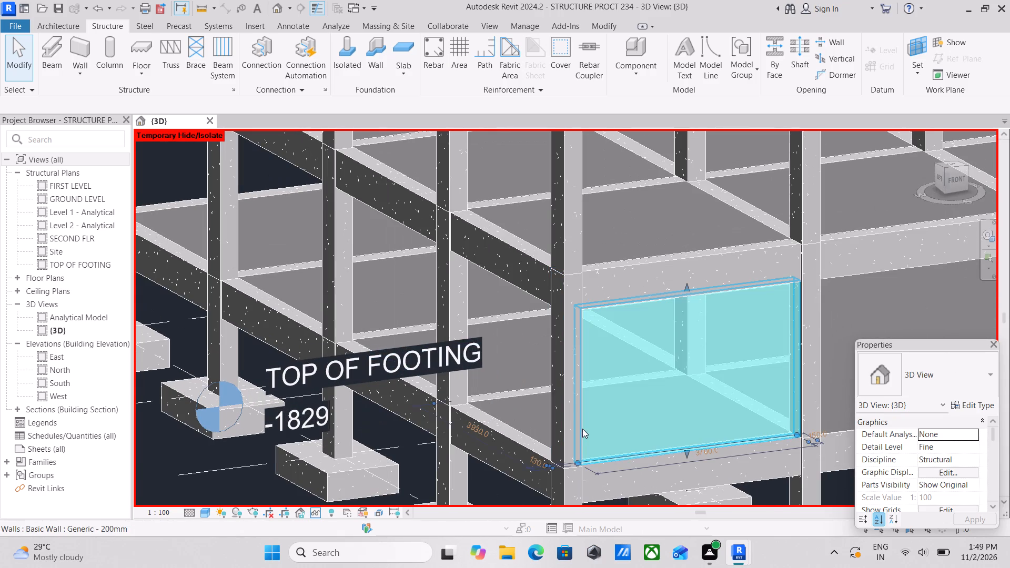
{"action": "scroll", "coordinate": [598, 411], "scroll_direction": "down", "scroll_amount": 2}
{"action": "middle_click_drag", "start_coordinate": [598, 410], "coordinate": [547, 371], "text": "shift"}
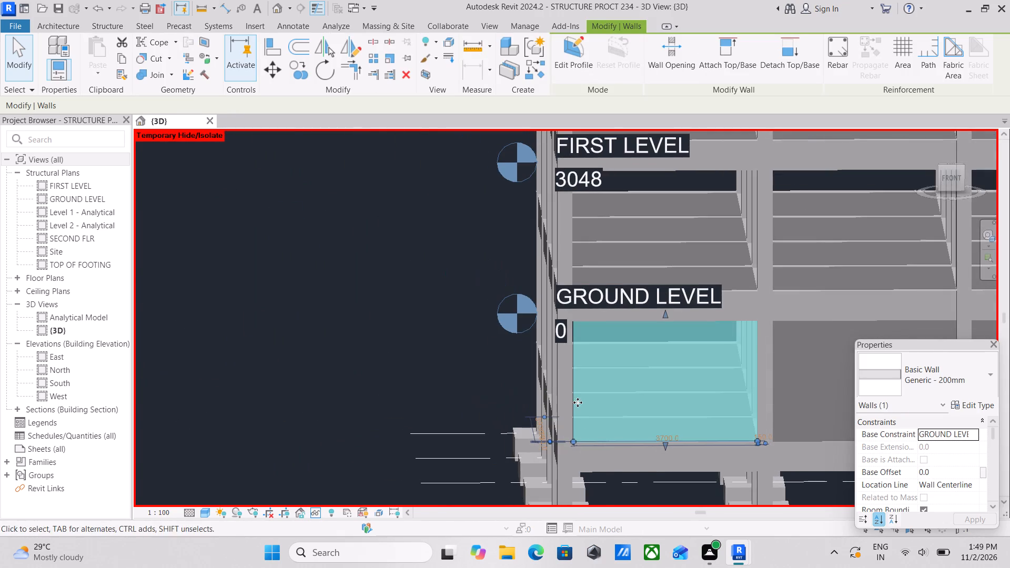
{"action": "scroll", "coordinate": [594, 430], "scroll_direction": "up", "scroll_amount": 8}
{"action": "scroll", "coordinate": [565, 458], "scroll_direction": "up", "scroll_amount": 13}
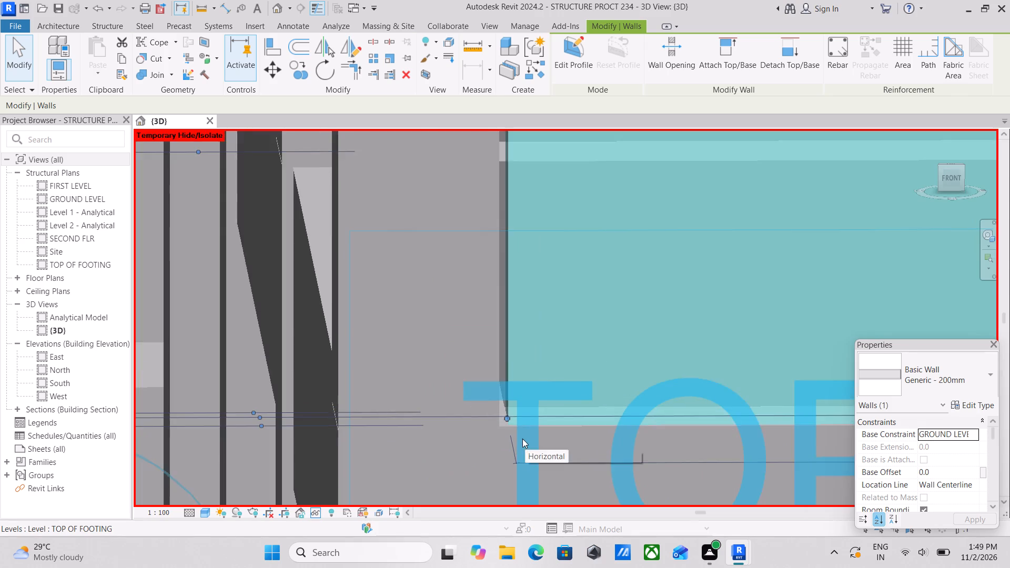
{"action": "scroll", "coordinate": [512, 429], "scroll_direction": "up", "scroll_amount": 3}
{"action": "left_click_drag", "start_coordinate": [484, 391], "coordinate": [473, 391]}
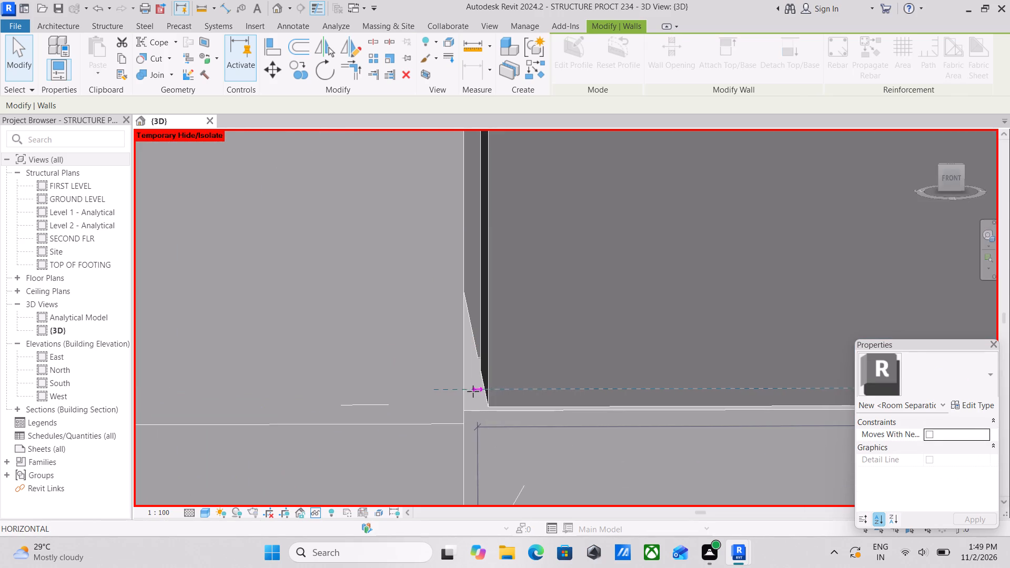
{"action": "left_click_drag", "start_coordinate": [473, 391], "coordinate": [464, 392]}
{"action": "scroll", "coordinate": [478, 390], "scroll_direction": "down", "scroll_amount": 4}
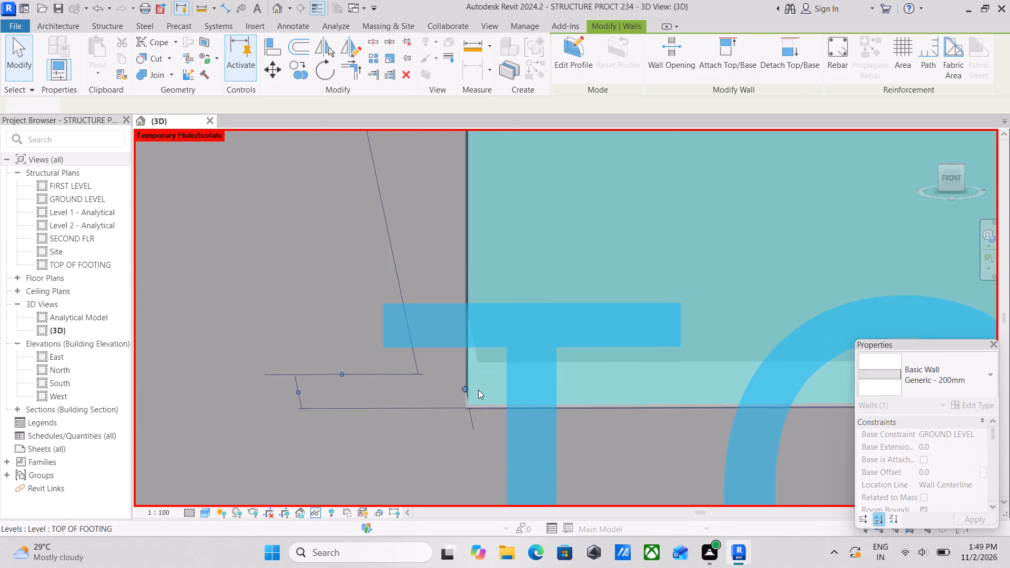
{"action": "scroll", "coordinate": [480, 390], "scroll_direction": "down", "scroll_amount": 4}
{"action": "key", "text": "Escape"}
{"action": "scroll", "coordinate": [548, 391], "scroll_direction": "down", "scroll_amount": 5}
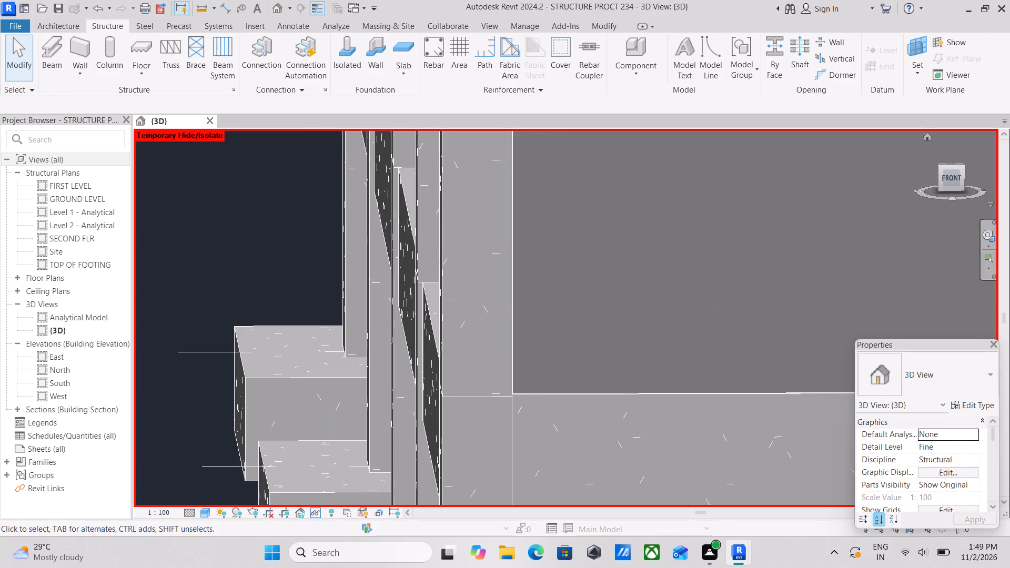
In the front view, examine the first ground-level bay's wall edges where they meet the grid 1 column and the beams.
{"action": "left_click", "coordinate": [951, 178]}
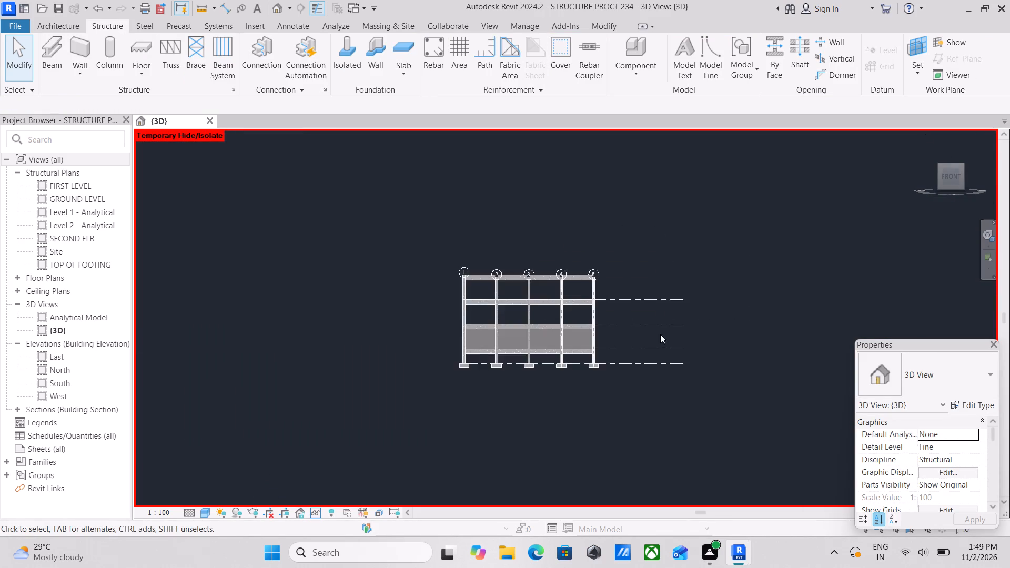
{"action": "scroll", "coordinate": [610, 337], "scroll_direction": "up", "scroll_amount": 5}
{"action": "scroll", "coordinate": [466, 340], "scroll_direction": "up", "scroll_amount": 4}
{"action": "scroll", "coordinate": [391, 346], "scroll_direction": "up", "scroll_amount": 4}
{"action": "middle_click_drag", "start_coordinate": [385, 332], "coordinate": [462, 308]}
{"action": "scroll", "coordinate": [462, 308], "scroll_direction": "up", "scroll_amount": 1}
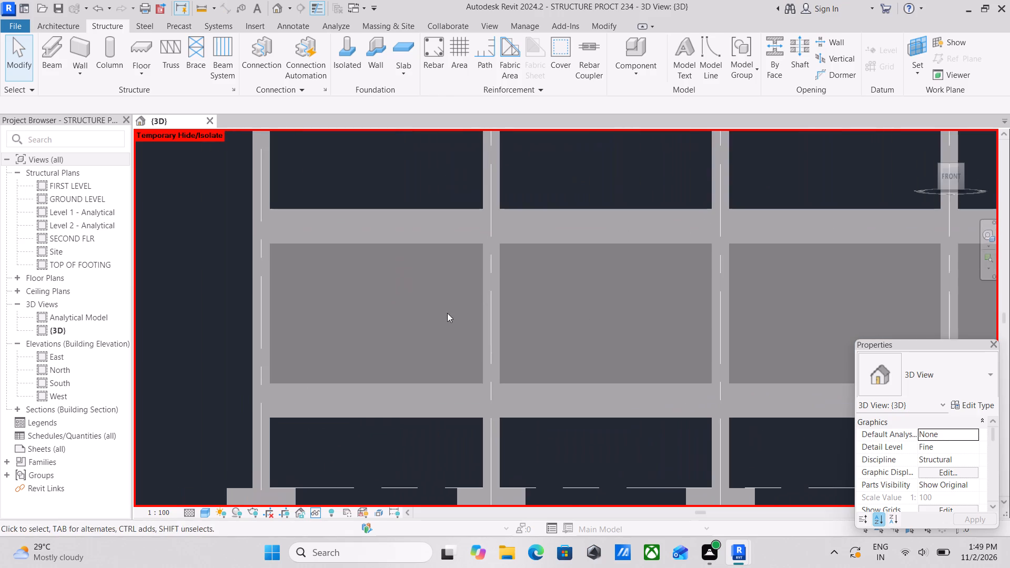
{"action": "scroll", "coordinate": [314, 383], "scroll_direction": "up", "scroll_amount": 4}
{"action": "middle_click_drag", "start_coordinate": [245, 400], "coordinate": [341, 389]}
{"action": "scroll", "coordinate": [345, 370], "scroll_direction": "up", "scroll_amount": 8}
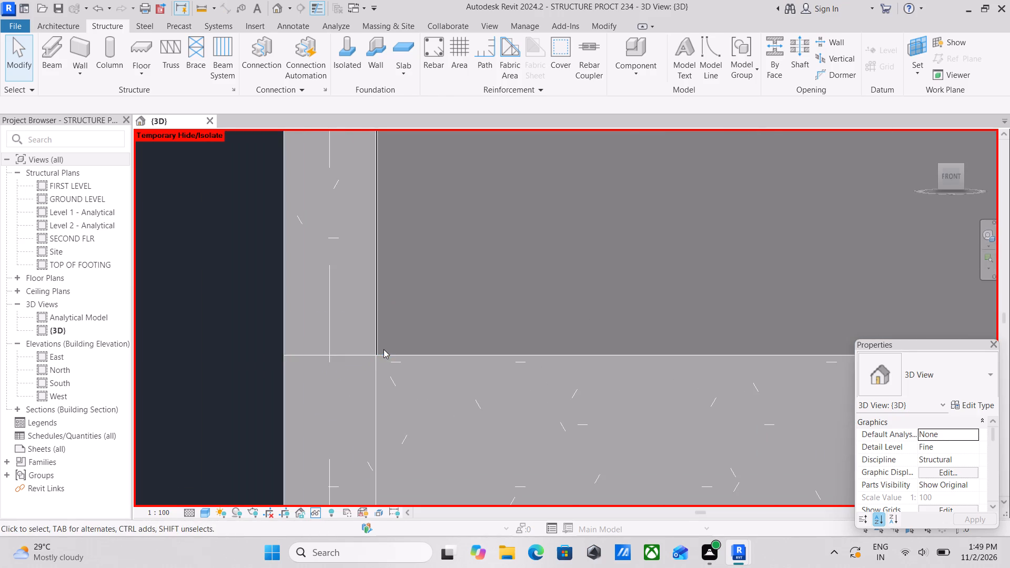
{"action": "scroll", "coordinate": [388, 327], "scroll_direction": "down", "scroll_amount": 8}
{"action": "middle_click_drag", "start_coordinate": [411, 315], "coordinate": [374, 448]}
{"action": "scroll", "coordinate": [374, 448], "scroll_direction": "up", "scroll_amount": 1}
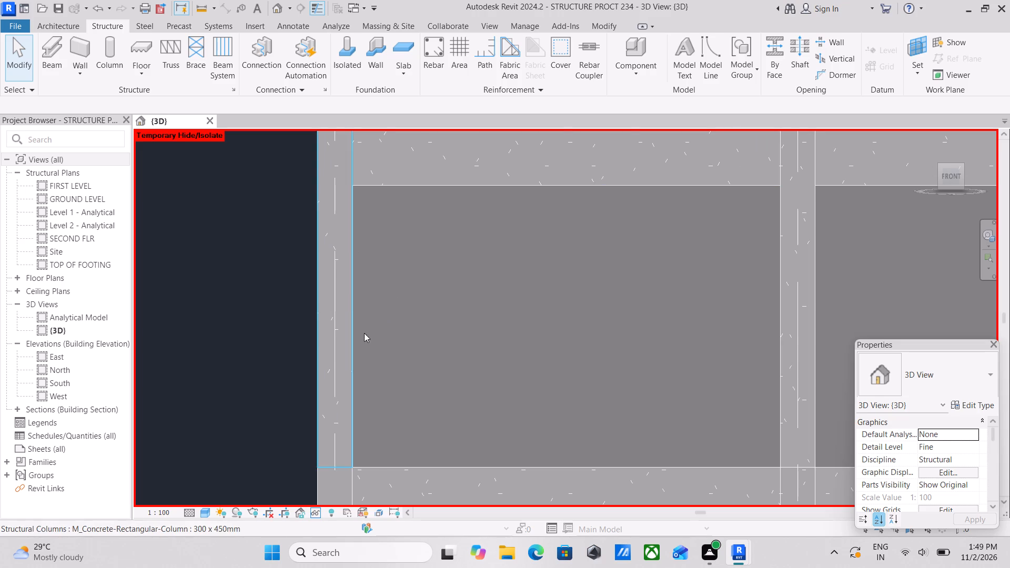
{"action": "left_click", "coordinate": [355, 369]}
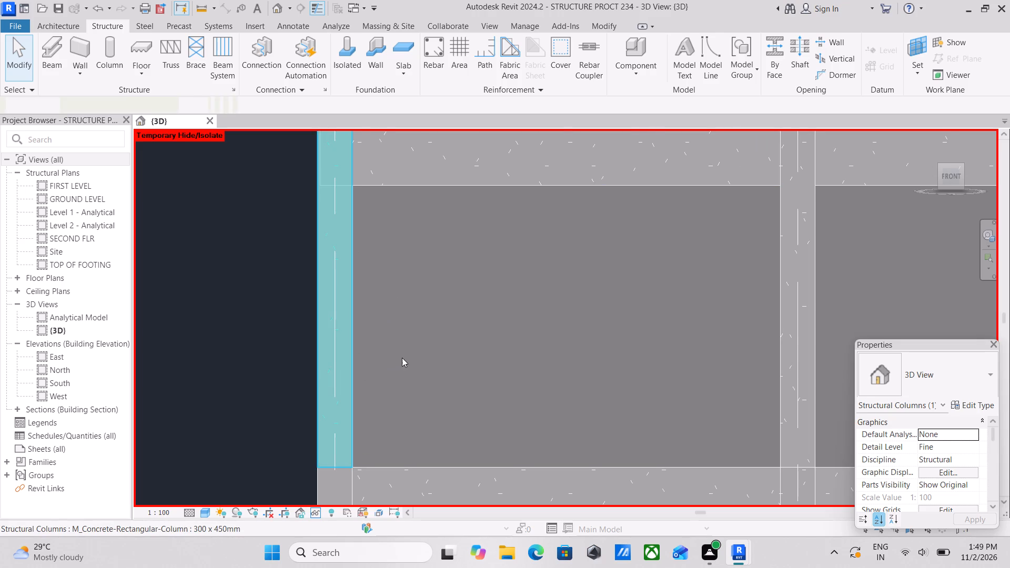
{"action": "scroll", "coordinate": [402, 358], "scroll_direction": "down", "scroll_amount": 3}
{"action": "middle_click", "coordinate": [402, 358]}
{"action": "key", "text": "Escape"}
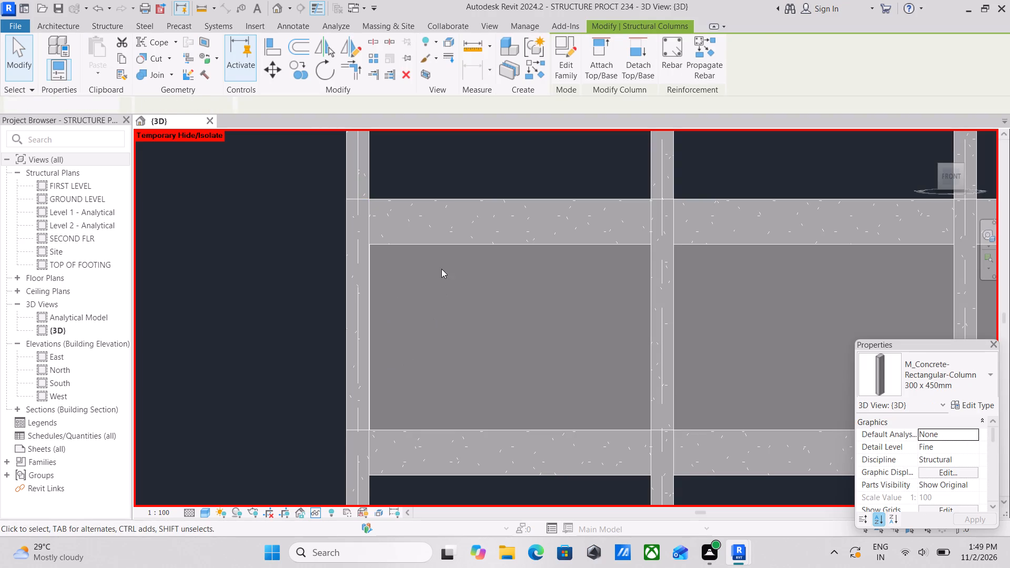
{"action": "scroll", "coordinate": [479, 386], "scroll_direction": "down", "scroll_amount": 5}
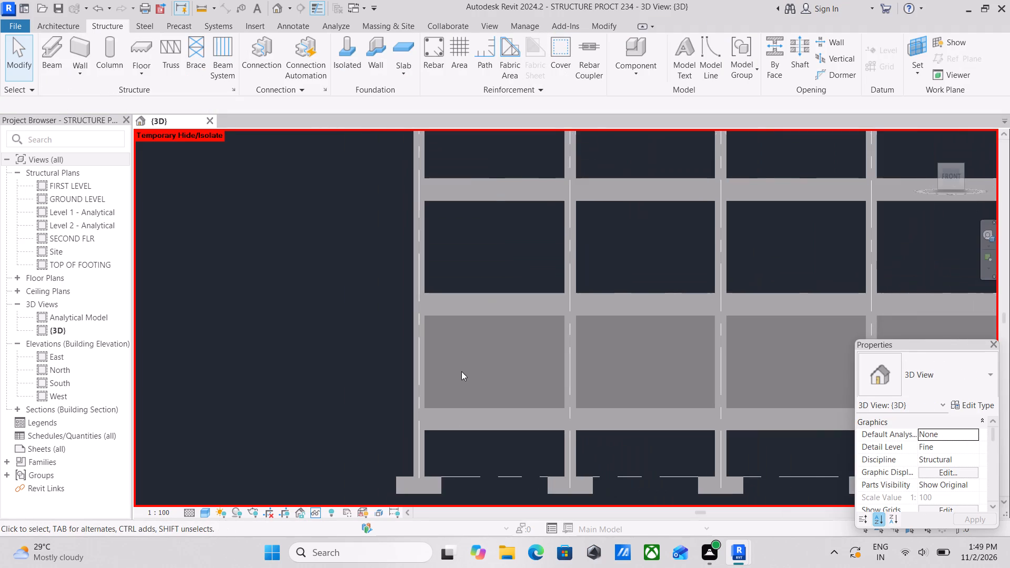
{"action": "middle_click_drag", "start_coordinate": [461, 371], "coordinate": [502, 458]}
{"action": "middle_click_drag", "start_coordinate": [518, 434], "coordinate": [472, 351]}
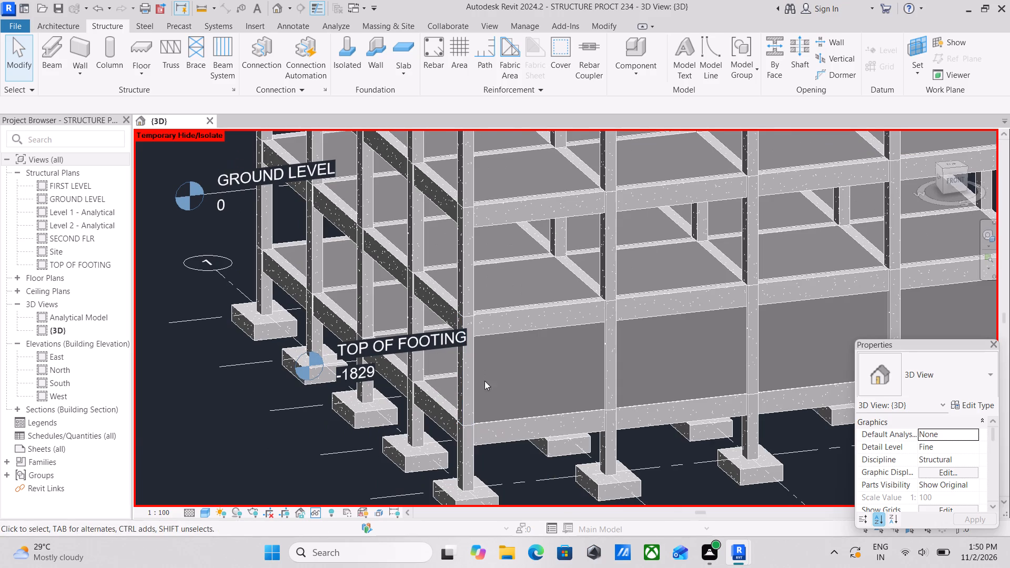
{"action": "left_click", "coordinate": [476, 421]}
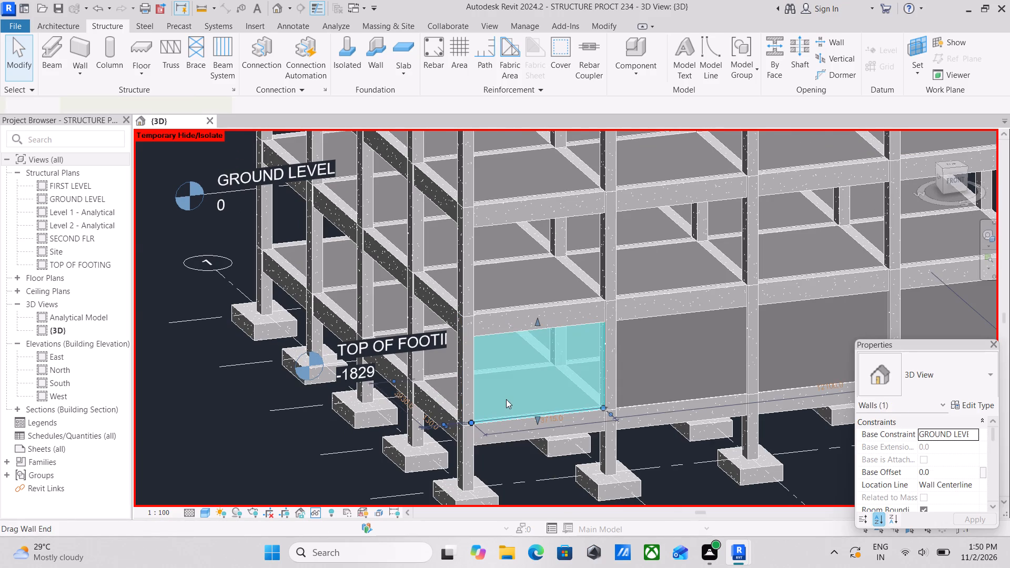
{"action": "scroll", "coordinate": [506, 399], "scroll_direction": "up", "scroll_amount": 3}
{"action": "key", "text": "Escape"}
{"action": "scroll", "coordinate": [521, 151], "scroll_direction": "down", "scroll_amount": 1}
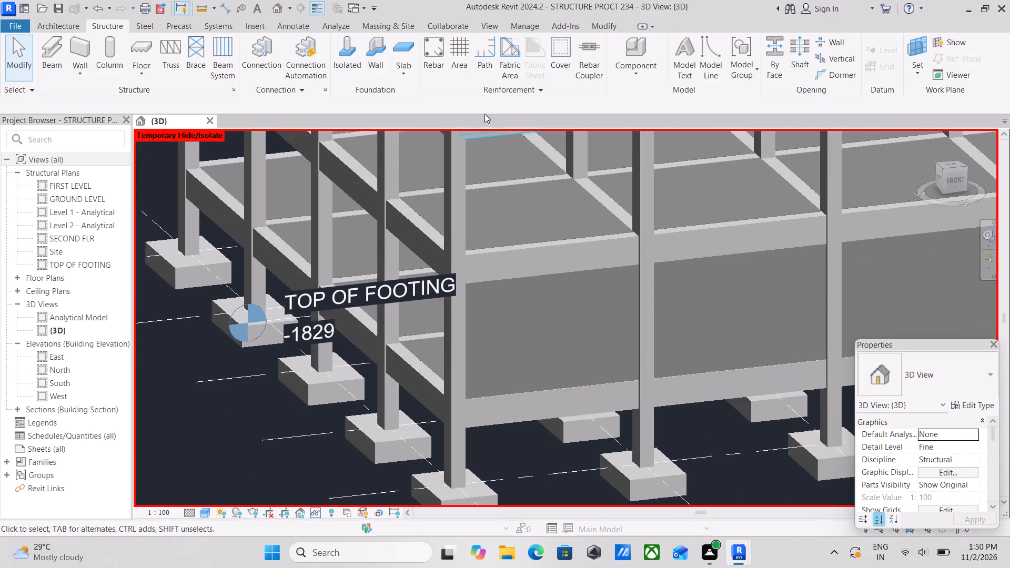
Add area reinforcement to the first ground-level front wall with a rectangular boundary about 3700 by 2448 mm between columns and beams.
{"action": "left_click", "coordinate": [467, 53]}
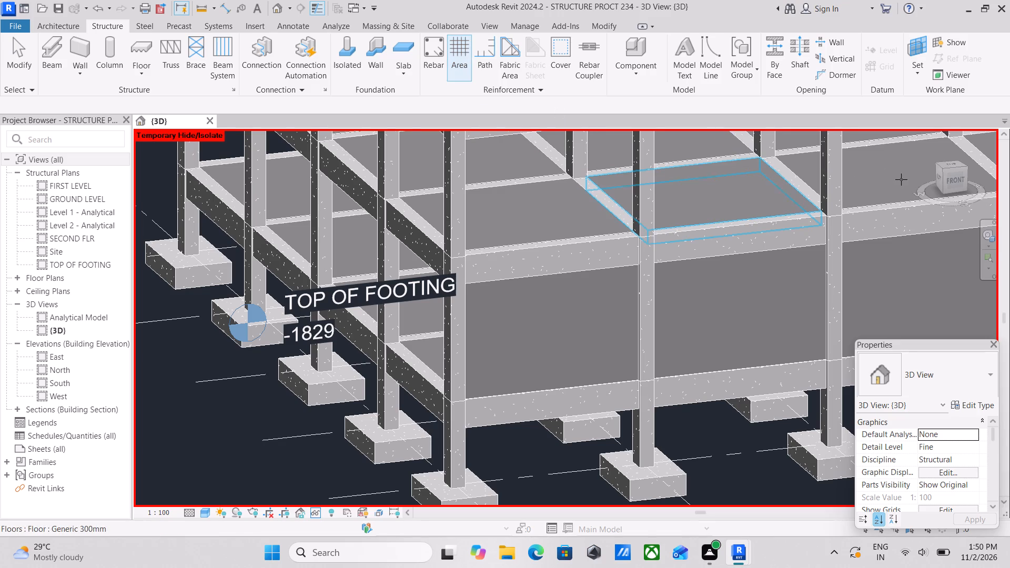
{"action": "left_click", "coordinate": [950, 182]}
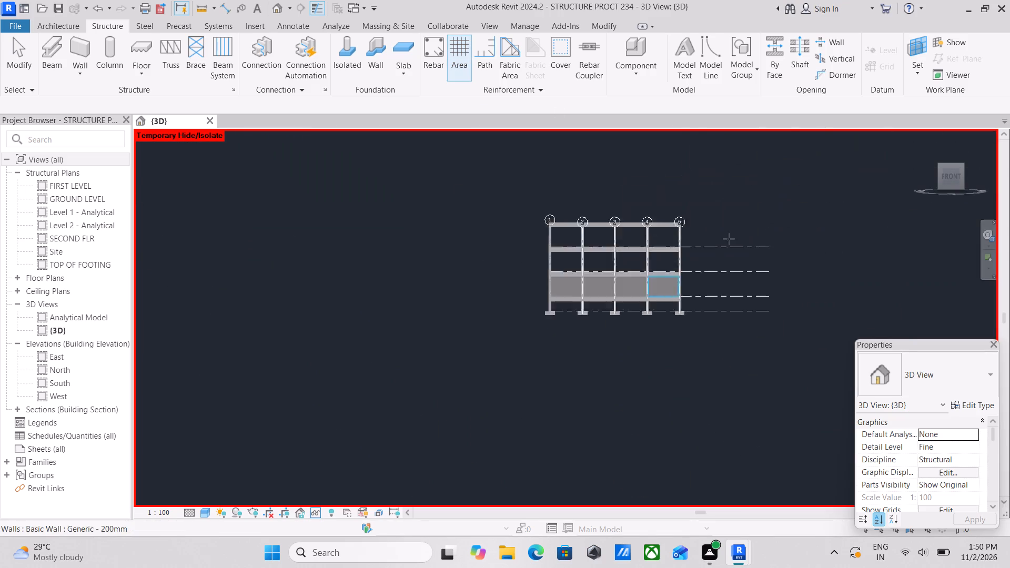
{"action": "scroll", "coordinate": [563, 340], "scroll_direction": "up", "scroll_amount": 4}
{"action": "scroll", "coordinate": [447, 308], "scroll_direction": "up", "scroll_amount": 11}
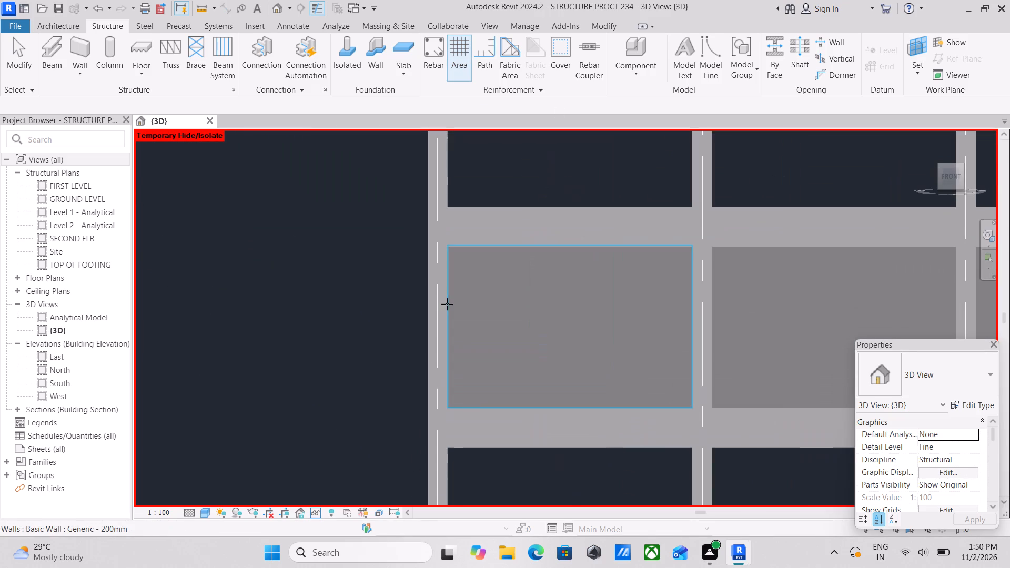
{"action": "left_click", "coordinate": [452, 255]}
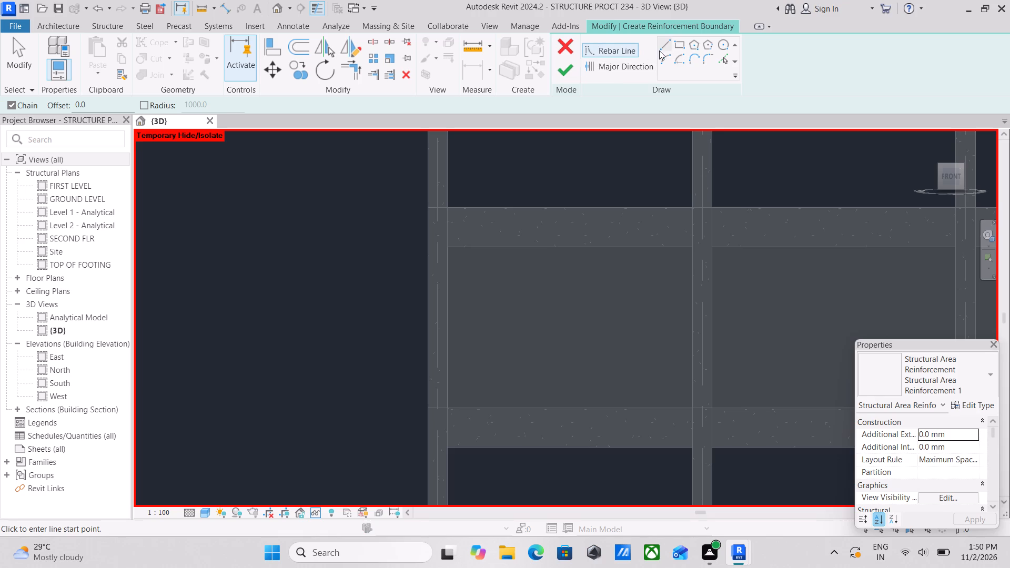
{"action": "left_click", "coordinate": [683, 45]}
{"action": "scroll", "coordinate": [473, 250], "scroll_direction": "up", "scroll_amount": 3}
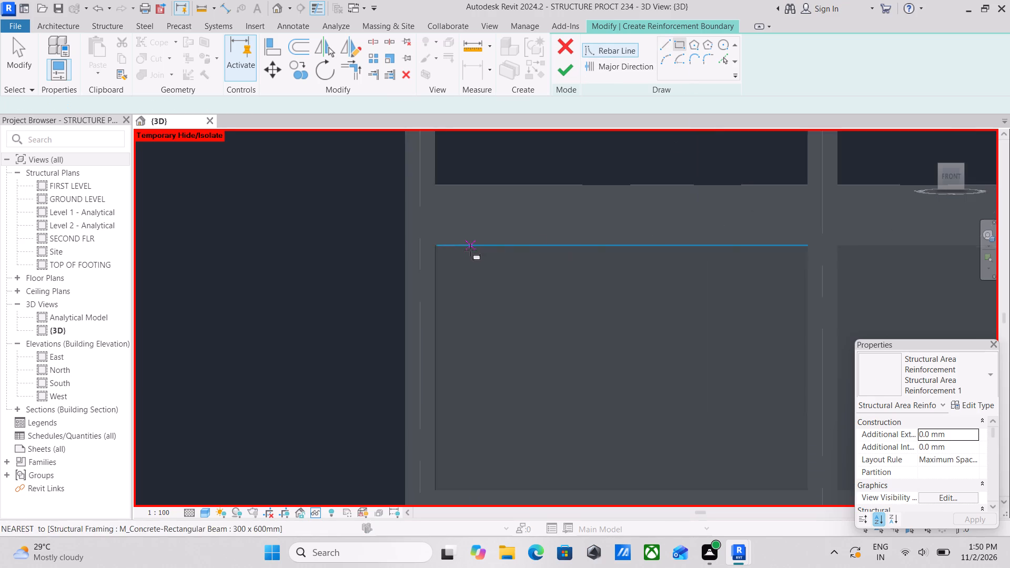
{"action": "scroll", "coordinate": [470, 250], "scroll_direction": "up", "scroll_amount": 4}
{"action": "left_click", "coordinate": [424, 238]}
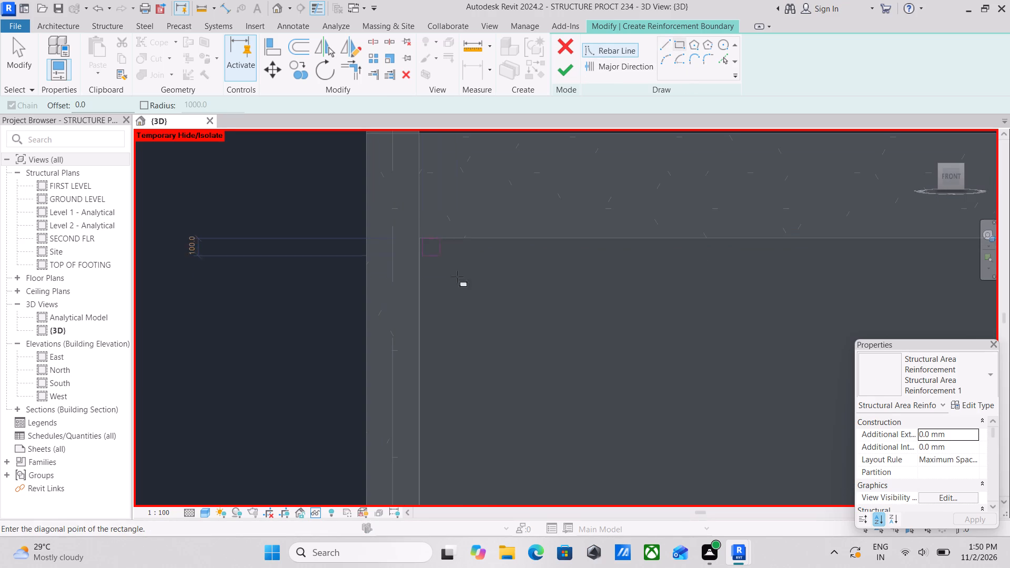
{"action": "scroll", "coordinate": [522, 331], "scroll_direction": "down", "scroll_amount": 1}
{"action": "middle_click_drag", "start_coordinate": [522, 331], "coordinate": [395, 189]}
{"action": "scroll", "coordinate": [463, 228], "scroll_direction": "down", "scroll_amount": 3}
{"action": "middle_click_drag", "start_coordinate": [463, 228], "coordinate": [374, 173]}
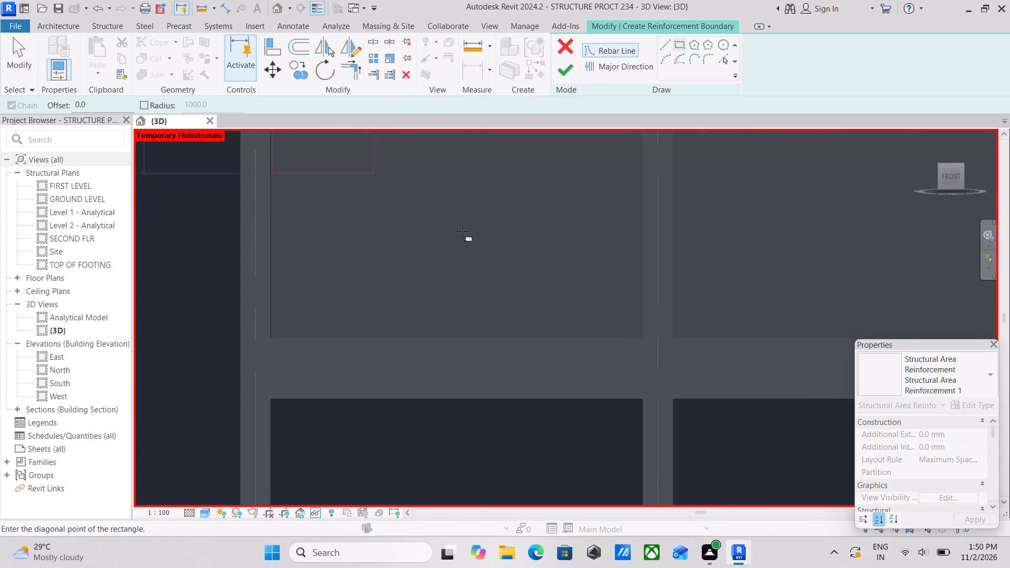
{"action": "left_click", "coordinate": [643, 339]}
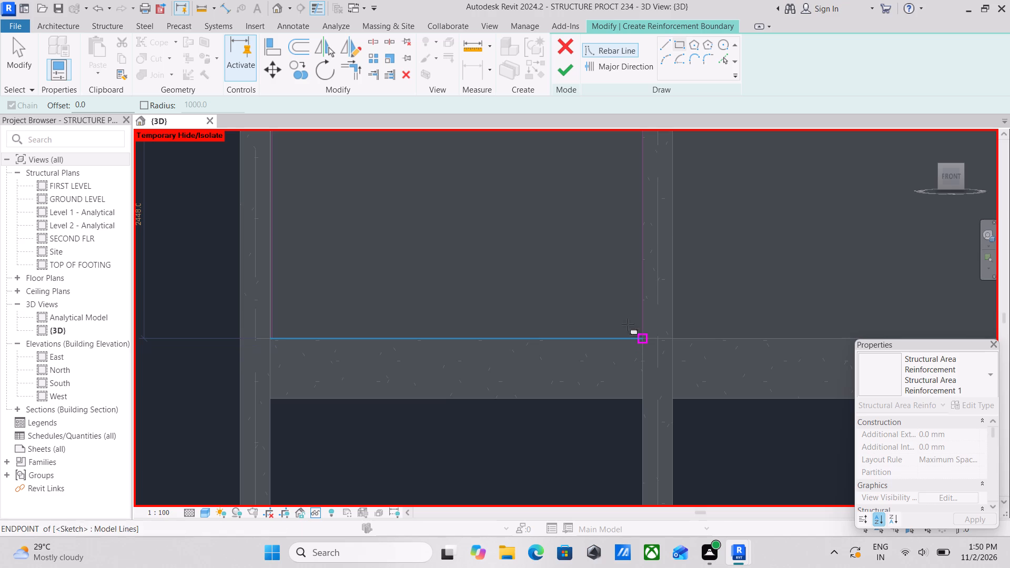
{"action": "scroll", "coordinate": [461, 221], "scroll_direction": "down", "scroll_amount": 3}
{"action": "middle_click_drag", "start_coordinate": [461, 221], "coordinate": [478, 321]}
{"action": "scroll", "coordinate": [478, 321], "scroll_direction": "up", "scroll_amount": 1}
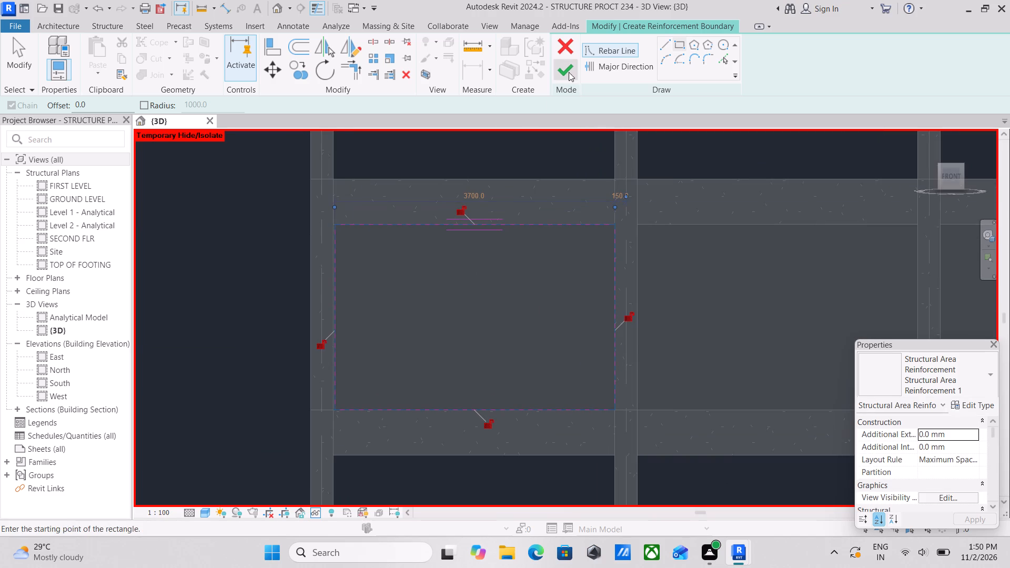
{"action": "left_click", "coordinate": [569, 72]}
Remove the area system from the first bay wall's reinforcement, leaving individual rebar sets.
{"action": "scroll", "coordinate": [509, 219], "scroll_direction": "down", "scroll_amount": 2}
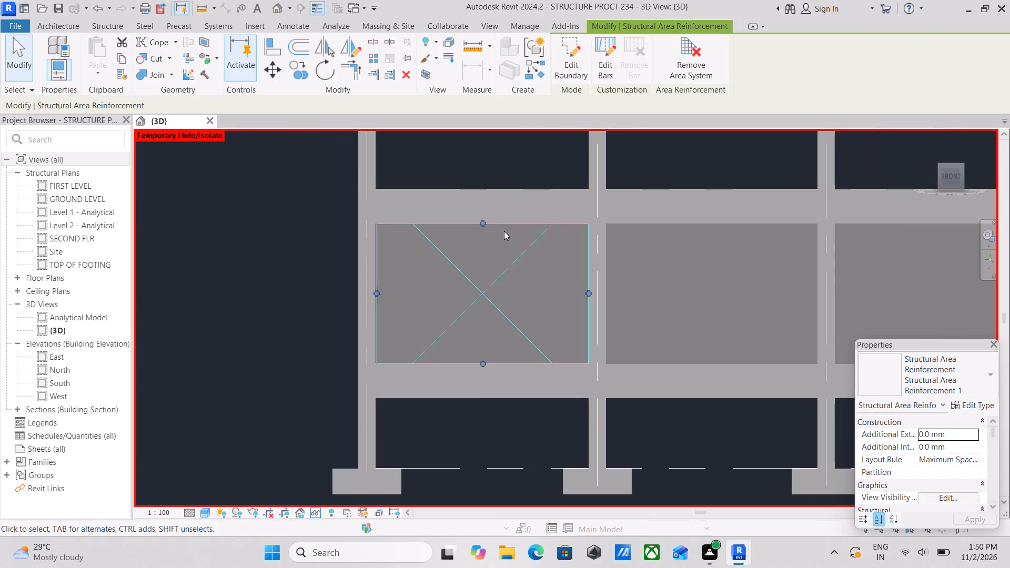
{"action": "scroll", "coordinate": [501, 234], "scroll_direction": "down", "scroll_amount": 3}
{"action": "scroll", "coordinate": [485, 266], "scroll_direction": "up", "scroll_amount": 2}
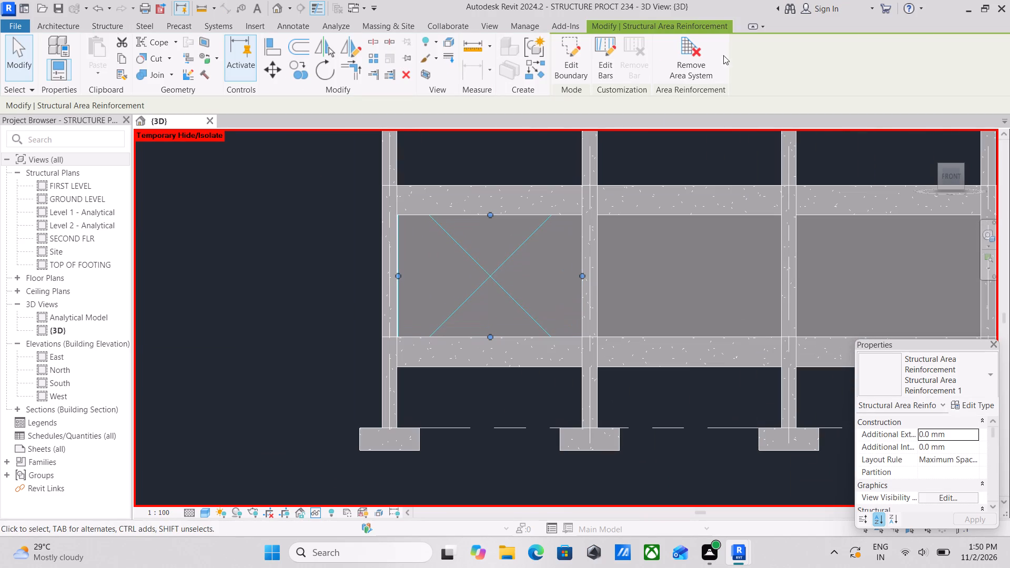
{"action": "left_click", "coordinate": [695, 53]}
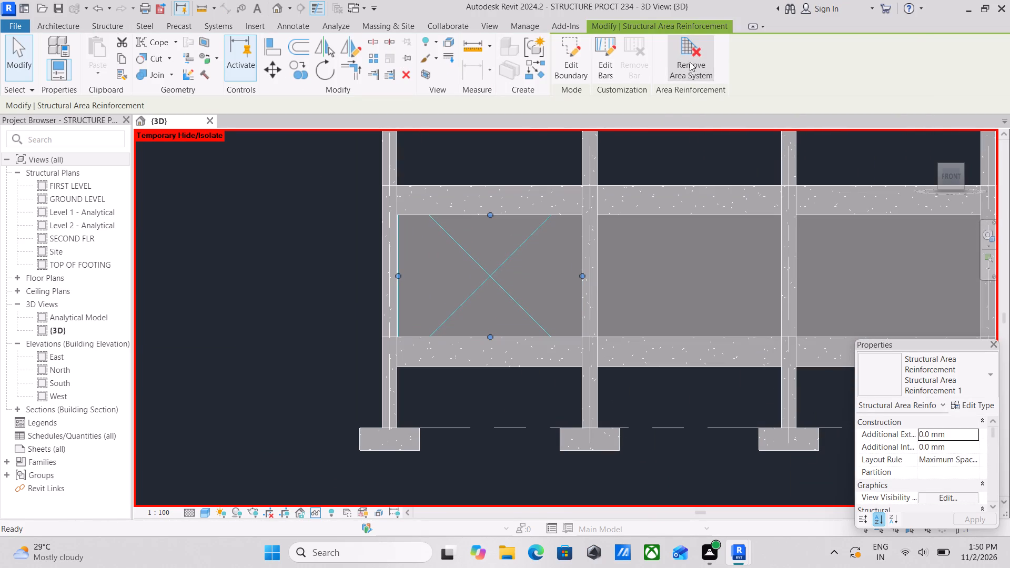
{"action": "scroll", "coordinate": [463, 296], "scroll_direction": "up", "scroll_amount": 6}
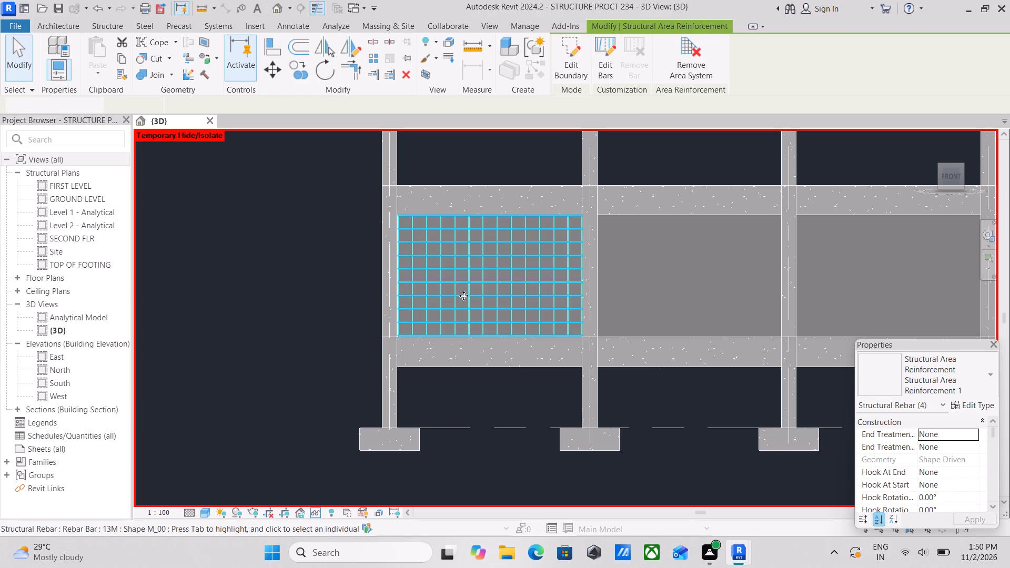
Examine the first bay's rebar mesh and how its bar ends meet the beam and the grid 2 column.
{"action": "scroll", "coordinate": [455, 230], "scroll_direction": "down", "scroll_amount": 7}
{"action": "middle_click_drag", "start_coordinate": [449, 231], "coordinate": [534, 332], "text": "shift"}
{"action": "scroll", "coordinate": [520, 312], "scroll_direction": "up", "scroll_amount": 2}
{"action": "scroll", "coordinate": [462, 245], "scroll_direction": "up", "scroll_amount": 7}
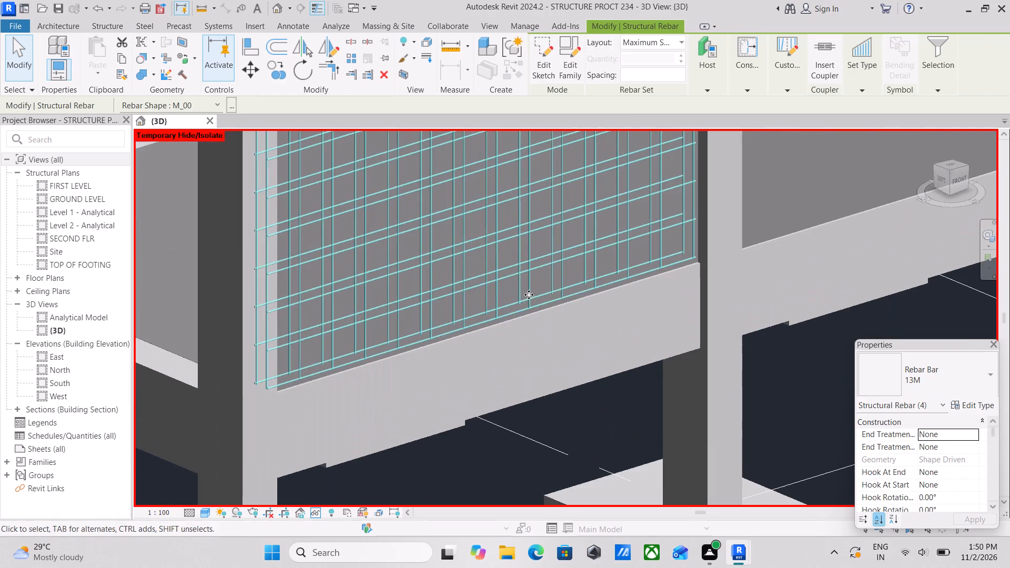
{"action": "scroll", "coordinate": [601, 290], "scroll_direction": "up", "scroll_amount": 5}
{"action": "key", "text": "Escape"}
{"action": "middle_click_drag", "start_coordinate": [694, 264], "coordinate": [477, 282]}
{"action": "scroll", "coordinate": [477, 283], "scroll_direction": "up", "scroll_amount": 1}
{"action": "scroll", "coordinate": [535, 230], "scroll_direction": "up", "scroll_amount": 3}
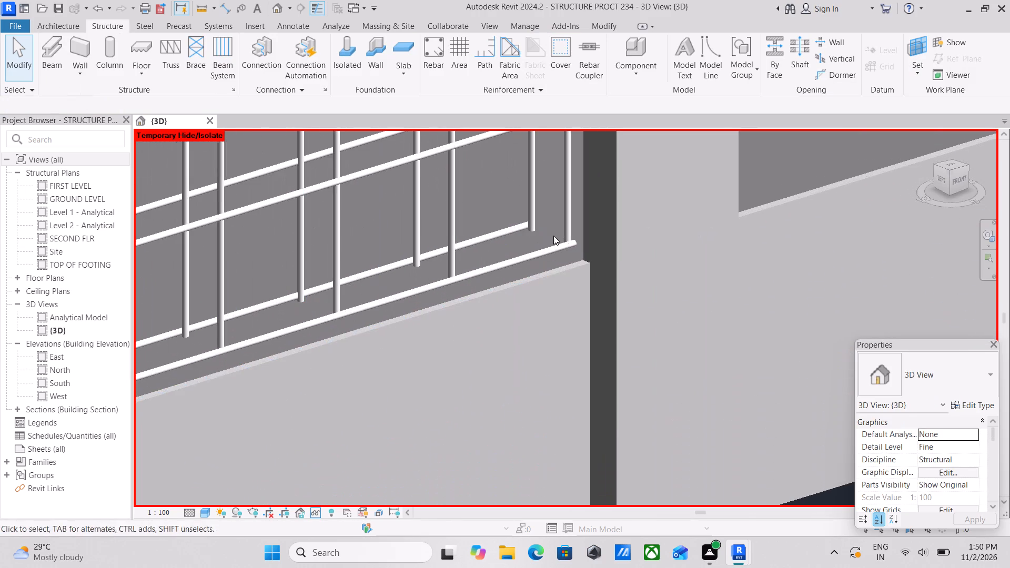
Propagate the first bay wall's rebar, aligned by host, to the second ground-level front bay's wall.
{"action": "left_click", "coordinate": [583, 247]}
{"action": "scroll", "coordinate": [558, 248], "scroll_direction": "down", "scroll_amount": 2}
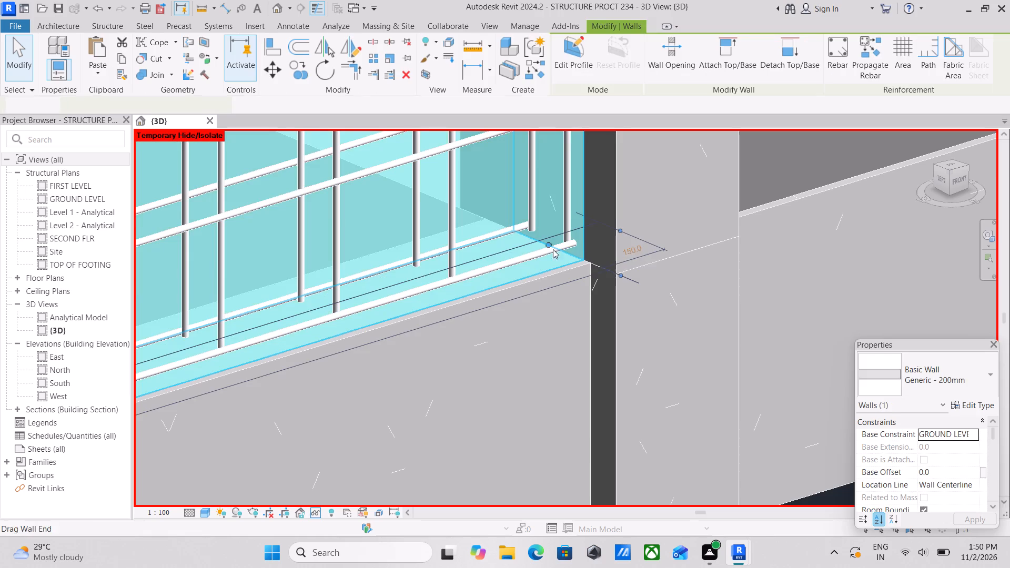
{"action": "scroll", "coordinate": [553, 249], "scroll_direction": "down", "scroll_amount": 2}
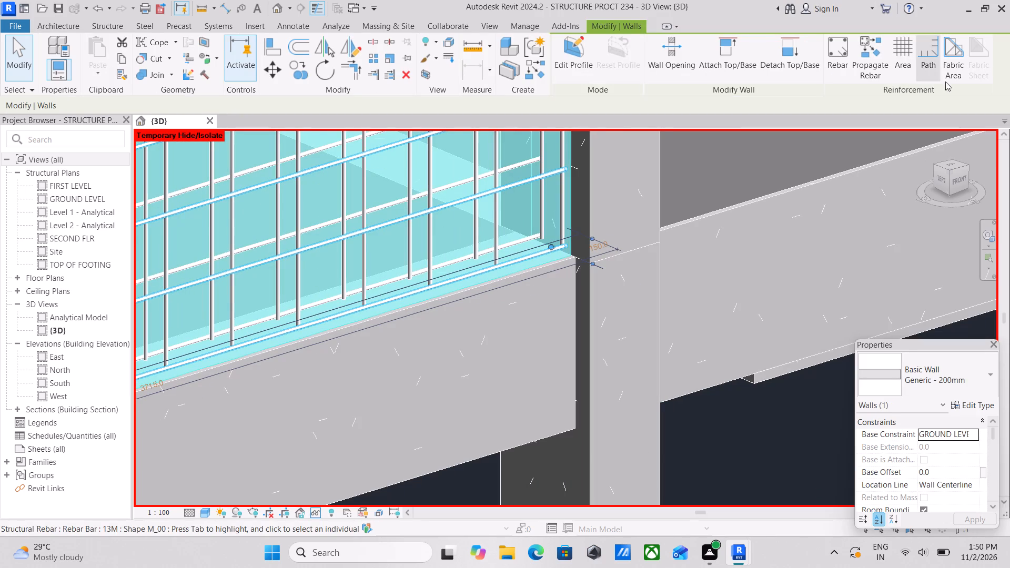
{"action": "left_click", "coordinate": [871, 58]}
{"action": "scroll", "coordinate": [501, 184], "scroll_direction": "down", "scroll_amount": 4}
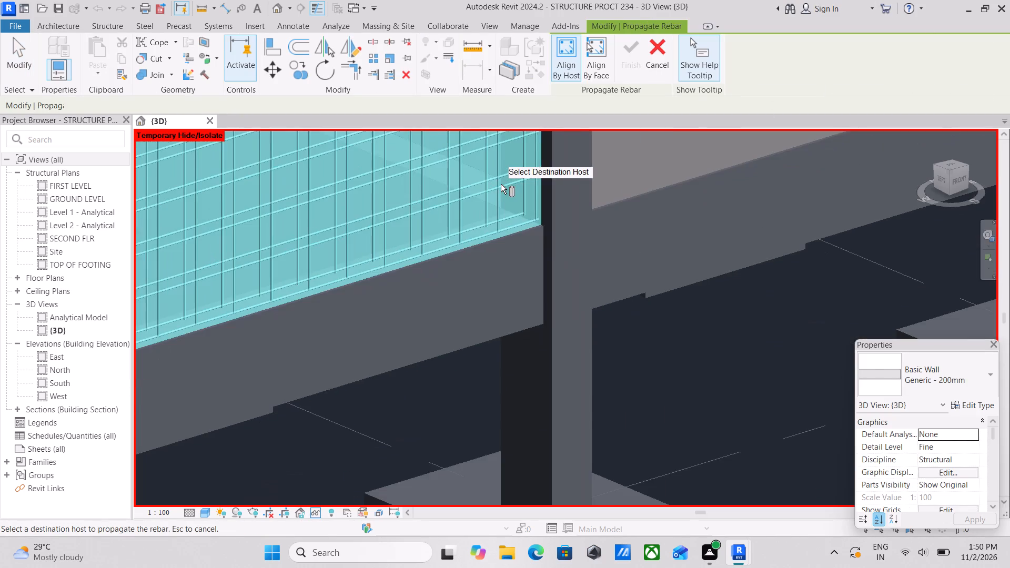
{"action": "scroll", "coordinate": [501, 184], "scroll_direction": "down", "scroll_amount": 4}
{"action": "middle_click_drag", "start_coordinate": [501, 184], "coordinate": [371, 363]}
{"action": "scroll", "coordinate": [377, 362], "scroll_direction": "up", "scroll_amount": 2}
{"action": "scroll", "coordinate": [478, 252], "scroll_direction": "down", "scroll_amount": 4}
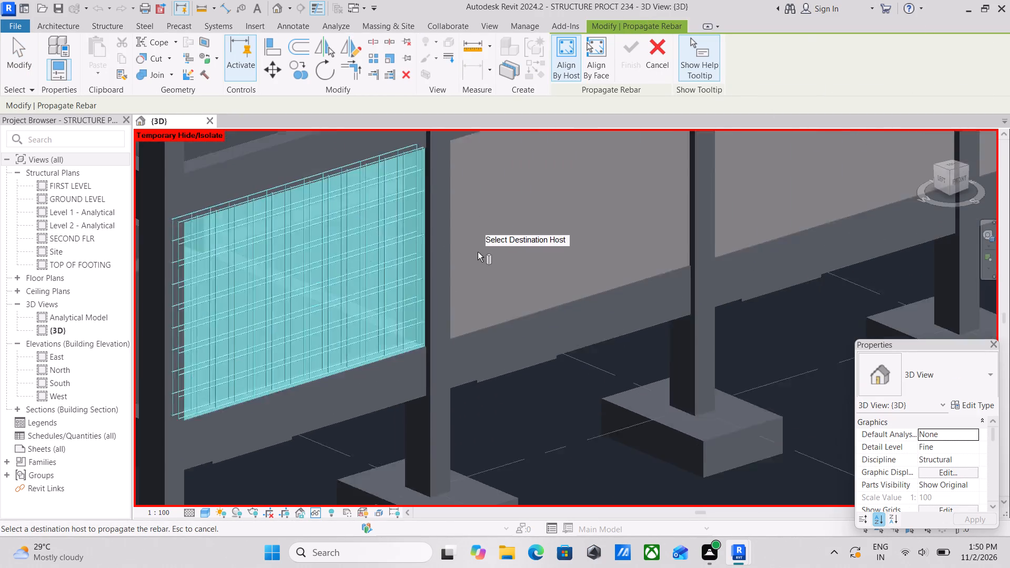
{"action": "scroll", "coordinate": [478, 252], "scroll_direction": "down", "scroll_amount": 4}
{"action": "left_click", "coordinate": [493, 199]}
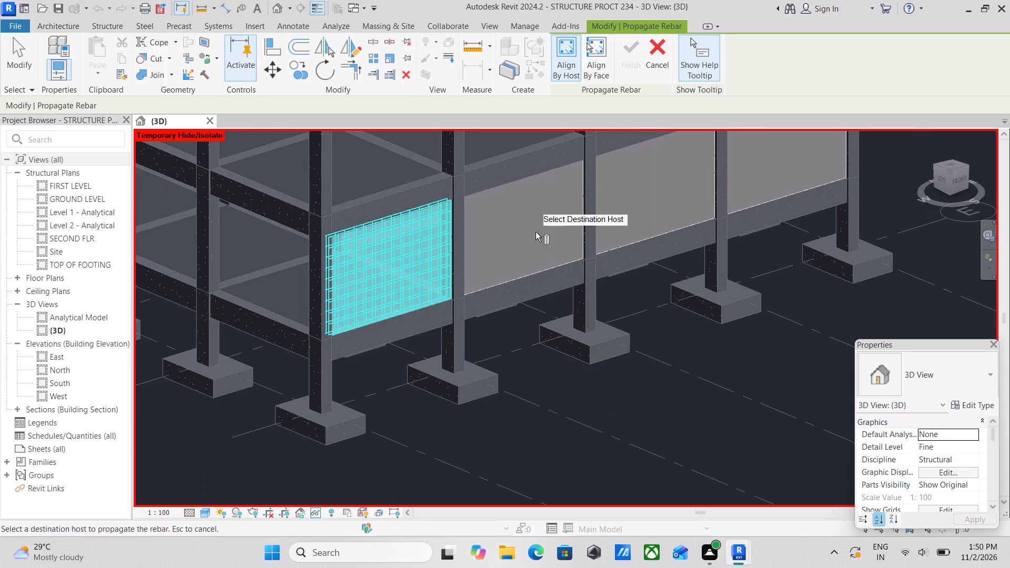
{"action": "left_click", "coordinate": [561, 260]}
Include the third and fourth ground-level front walls as destination hosts and finish the rebar propagation.
{"action": "scroll", "coordinate": [544, 226], "scroll_direction": "down", "scroll_amount": 2}
{"action": "middle_click_drag", "start_coordinate": [540, 226], "coordinate": [370, 390]}
{"action": "scroll", "coordinate": [430, 350], "scroll_direction": "down", "scroll_amount": 3}
{"action": "middle_click_drag", "start_coordinate": [430, 350], "coordinate": [430, 343]}
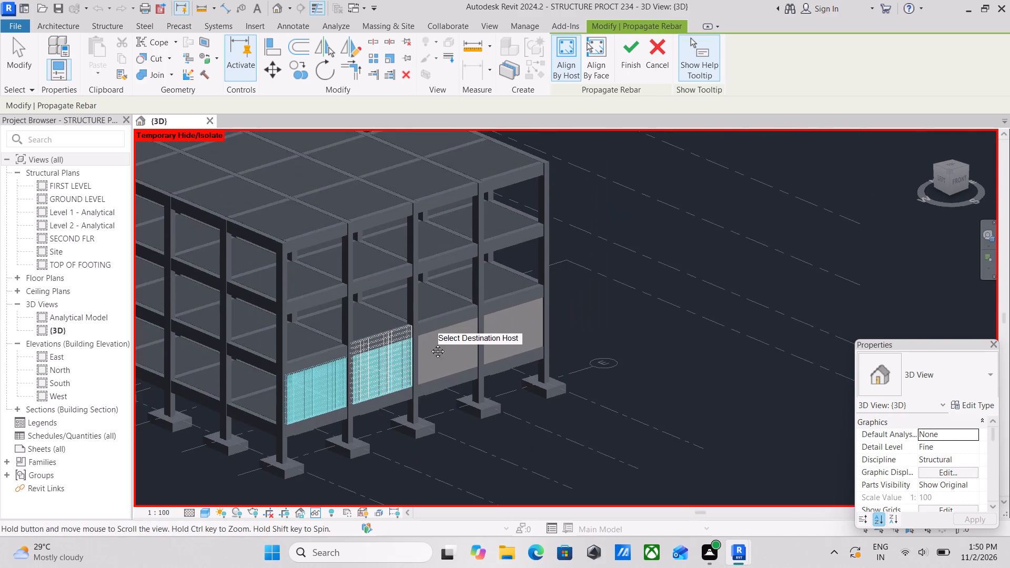
{"action": "middle_click_drag", "start_coordinate": [430, 343], "coordinate": [430, 343]}
{"action": "scroll", "coordinate": [439, 357], "scroll_direction": "up", "scroll_amount": 6}
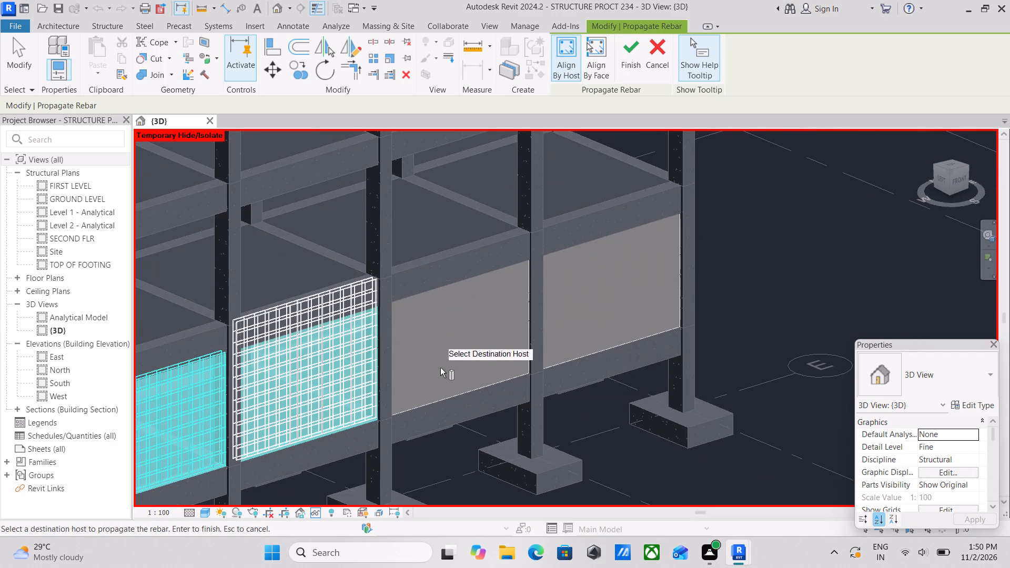
{"action": "left_click", "coordinate": [404, 409]}
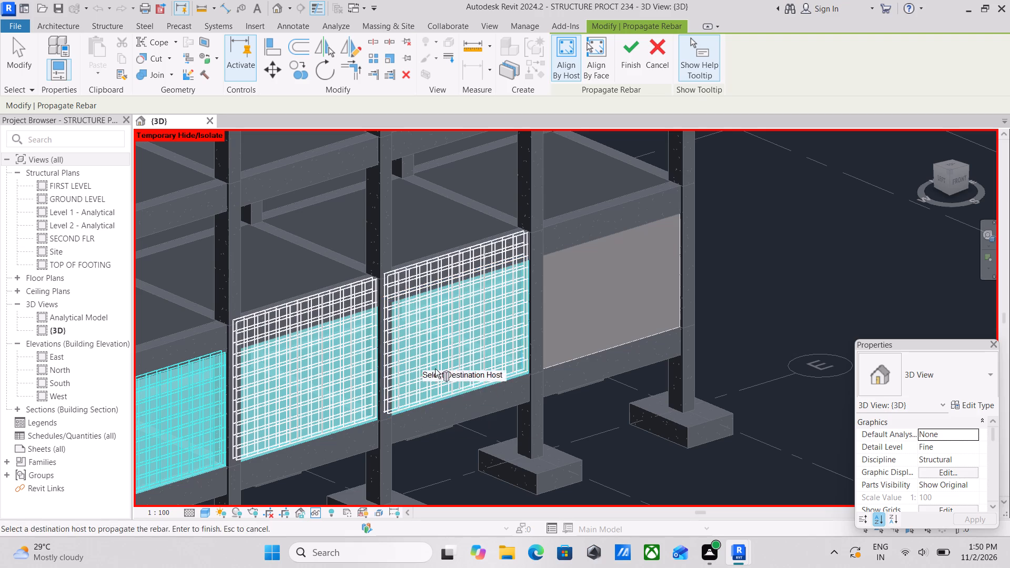
{"action": "left_click", "coordinate": [559, 360]}
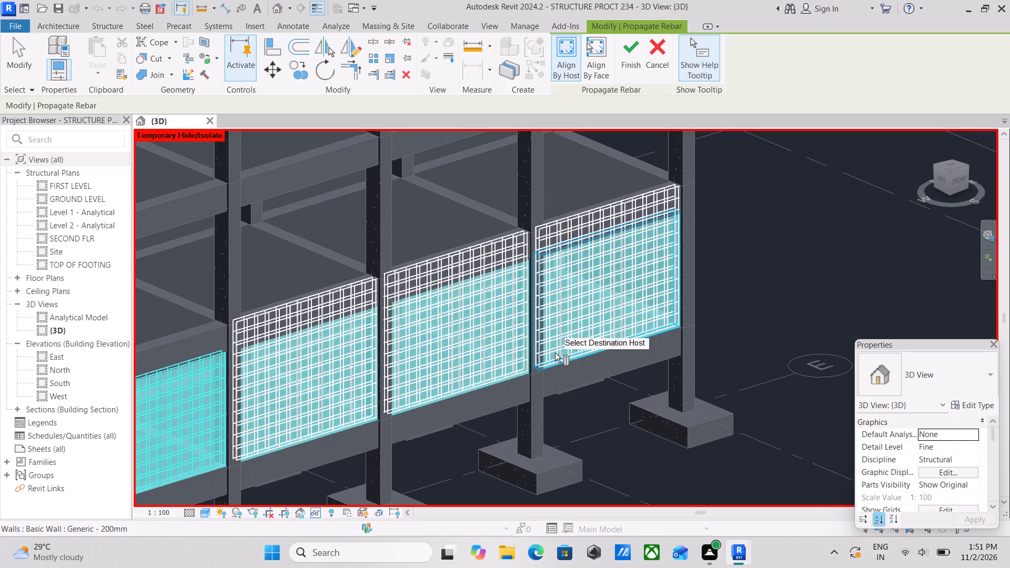
{"action": "scroll", "coordinate": [502, 309], "scroll_direction": "down", "scroll_amount": 1}
{"action": "left_click", "coordinate": [638, 54]}
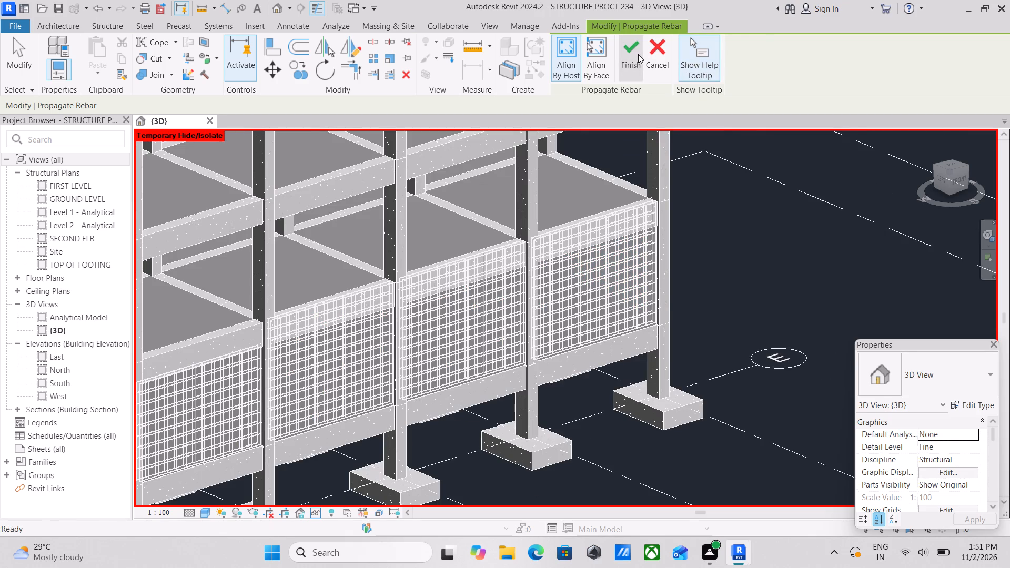
{"action": "scroll", "coordinate": [347, 251], "scroll_direction": "up", "scroll_amount": 3}
{"action": "key", "text": "Escape"}
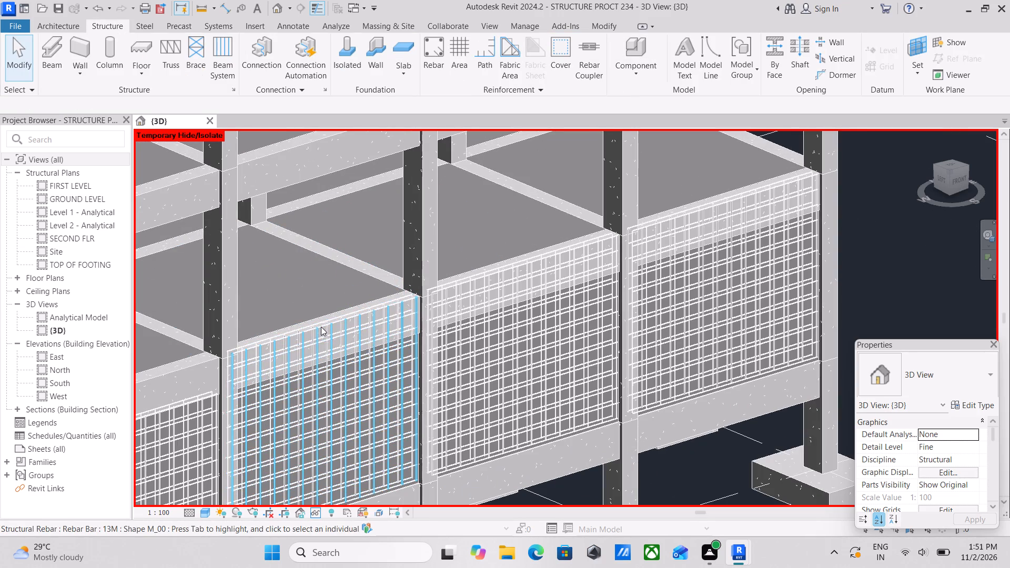
In the front view, shorten the second bay's horizontal rebar set from its top down to the underside of the upper beam.
{"action": "left_click", "coordinate": [960, 180]}
{"action": "scroll", "coordinate": [738, 310], "scroll_direction": "up", "scroll_amount": 3}
{"action": "scroll", "coordinate": [449, 338], "scroll_direction": "up", "scroll_amount": 4}
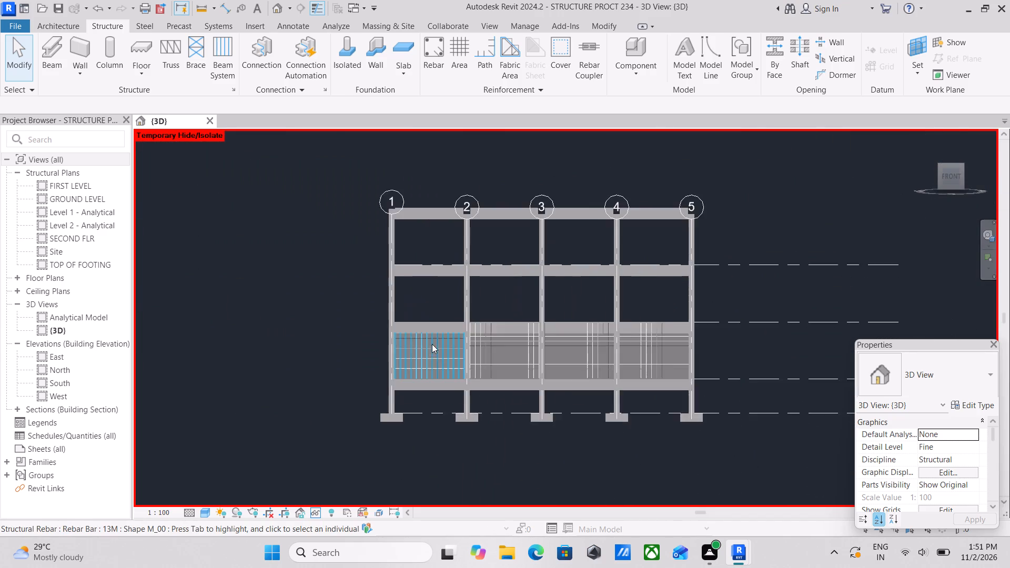
{"action": "scroll", "coordinate": [432, 344], "scroll_direction": "up", "scroll_amount": 4}
{"action": "scroll", "coordinate": [517, 341], "scroll_direction": "up", "scroll_amount": 4}
{"action": "key", "text": "Escape"}
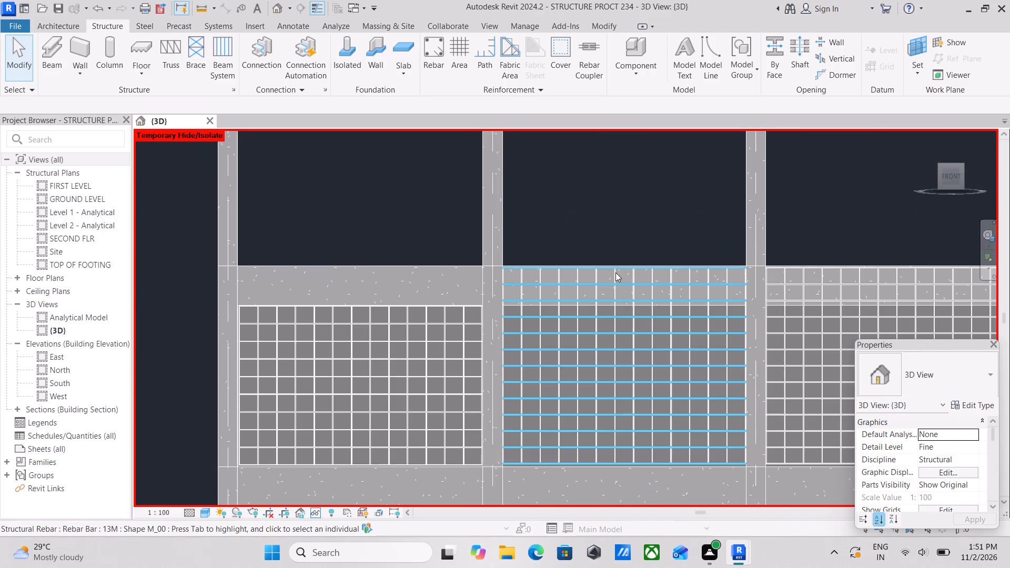
{"action": "left_click", "coordinate": [615, 272]}
{"action": "scroll", "coordinate": [615, 272], "scroll_direction": "up", "scroll_amount": 2}
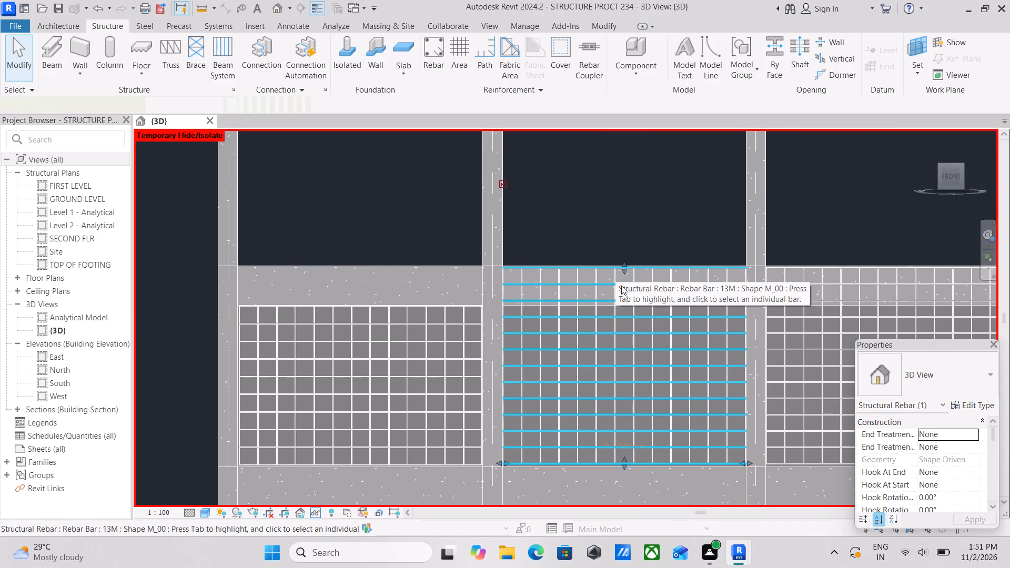
{"action": "scroll", "coordinate": [621, 286], "scroll_direction": "up", "scroll_amount": 2}
{"action": "left_click_drag", "start_coordinate": [627, 272], "coordinate": [629, 282]}
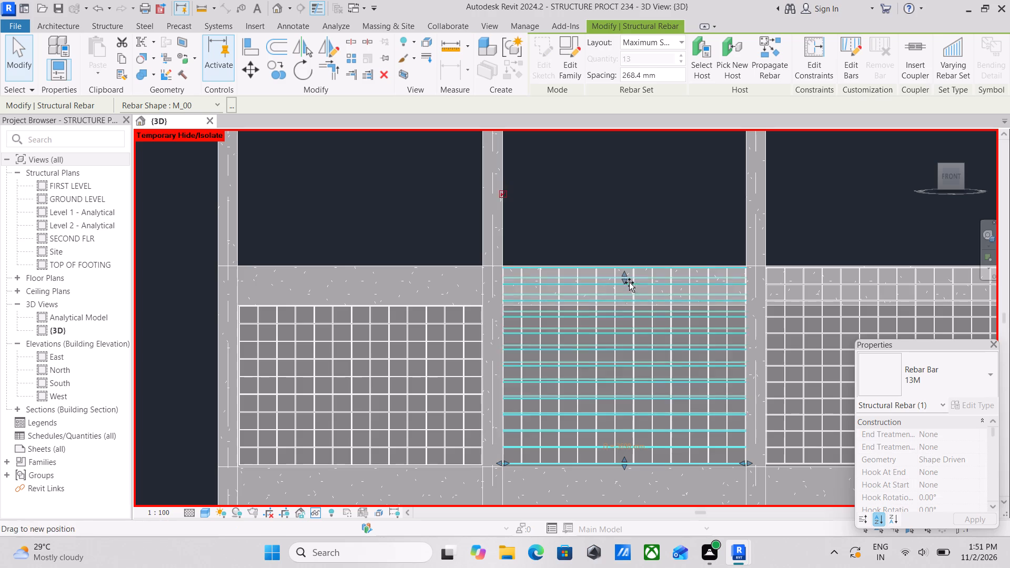
{"action": "left_click_drag", "start_coordinate": [629, 282], "coordinate": [634, 302]}
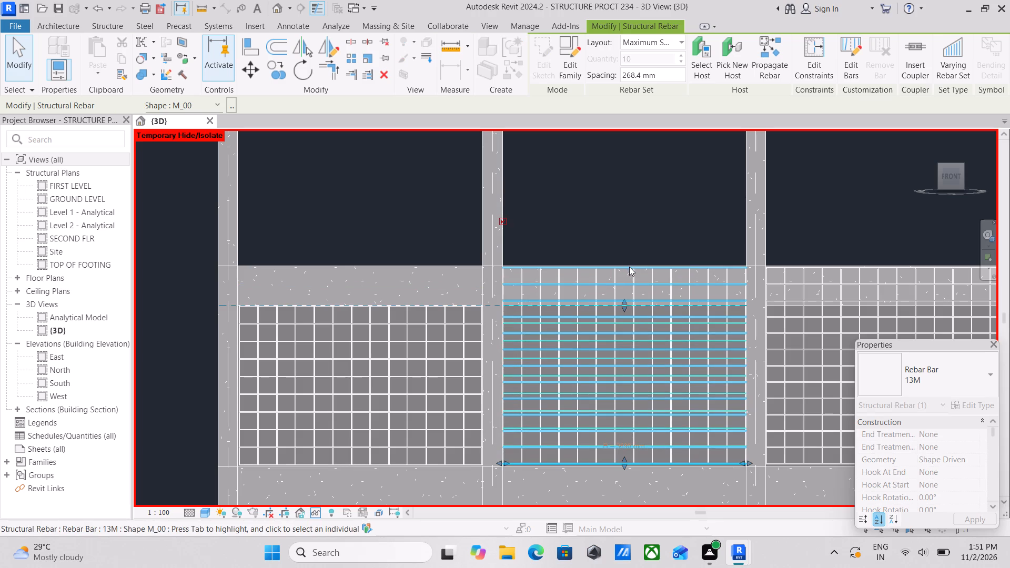
Shorten the second bay's two vertical rebar sets from their top ends down to the underside of the upper beam.
{"action": "left_click", "coordinate": [629, 267]}
{"action": "scroll", "coordinate": [629, 267], "scroll_direction": "up", "scroll_amount": 3}
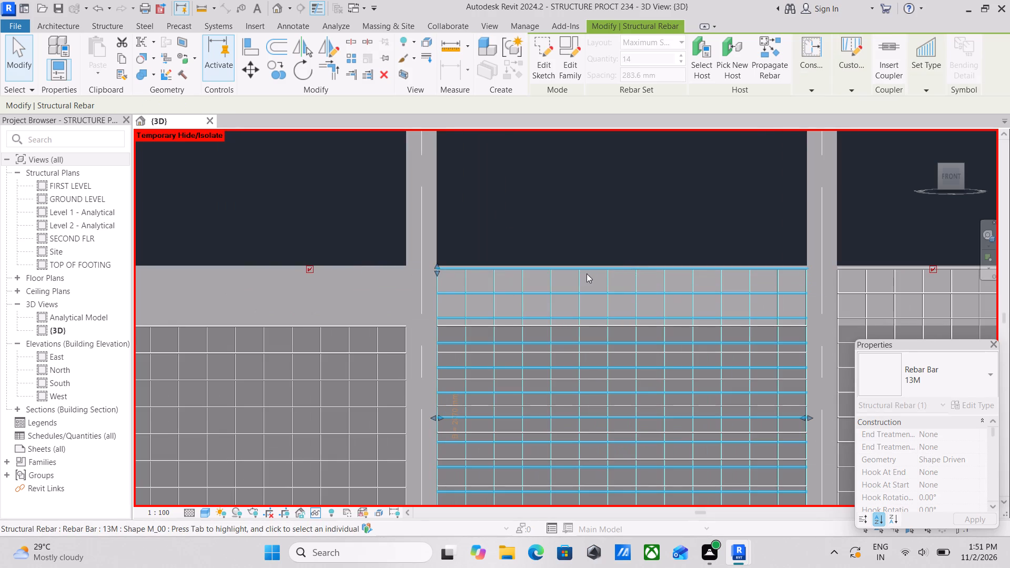
{"action": "left_click_drag", "start_coordinate": [437, 272], "coordinate": [444, 326]}
{"action": "scroll", "coordinate": [487, 296], "scroll_direction": "up", "scroll_amount": 4}
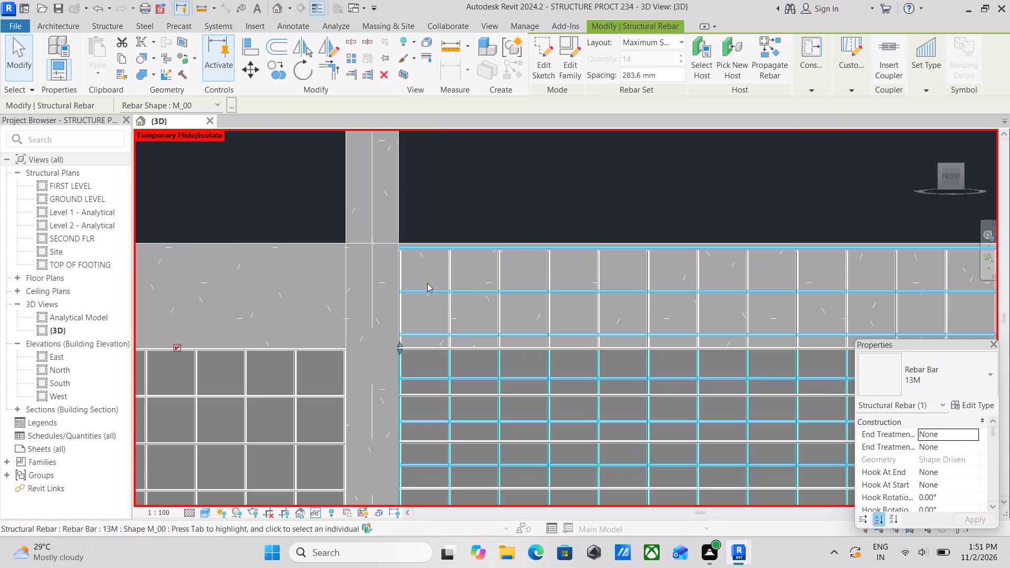
{"action": "left_click", "coordinate": [401, 265]}
{"action": "scroll", "coordinate": [395, 273], "scroll_direction": "up", "scroll_amount": 2}
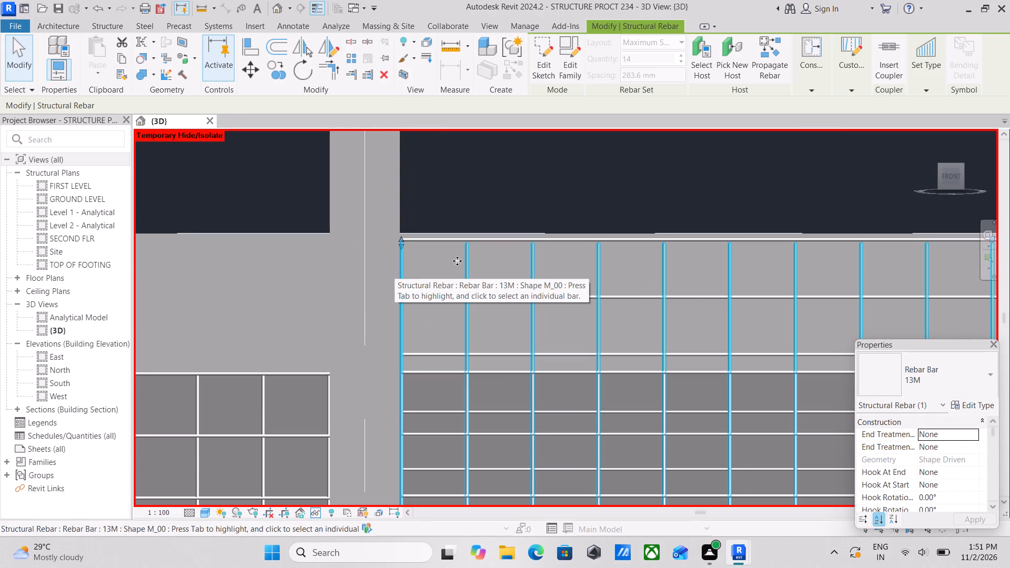
{"action": "left_click_drag", "start_coordinate": [403, 249], "coordinate": [406, 339]}
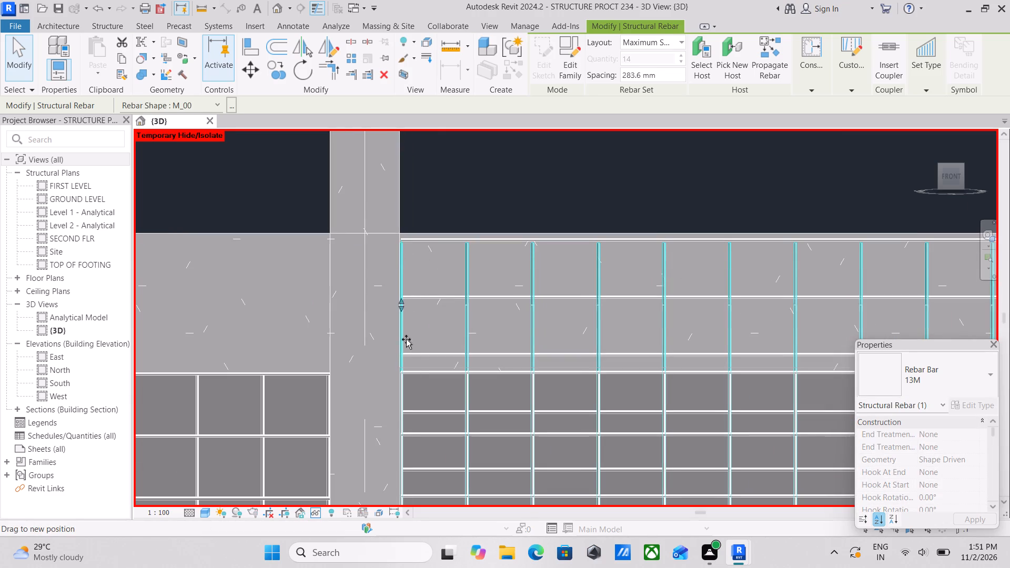
{"action": "left_click_drag", "start_coordinate": [406, 339], "coordinate": [409, 373]}
{"action": "scroll", "coordinate": [459, 296], "scroll_direction": "down", "scroll_amount": 3}
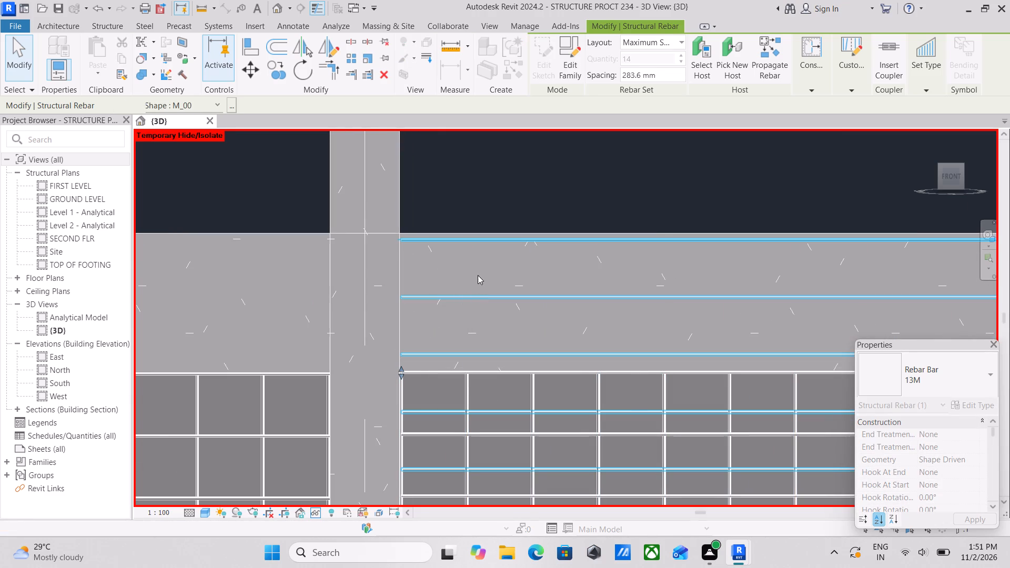
Shorten the second bay's remaining full-height horizontal rebar set from its top down to the underside of the upper beam.
{"action": "left_click", "coordinate": [527, 257]}
{"action": "scroll", "coordinate": [617, 261], "scroll_direction": "down", "scroll_amount": 4}
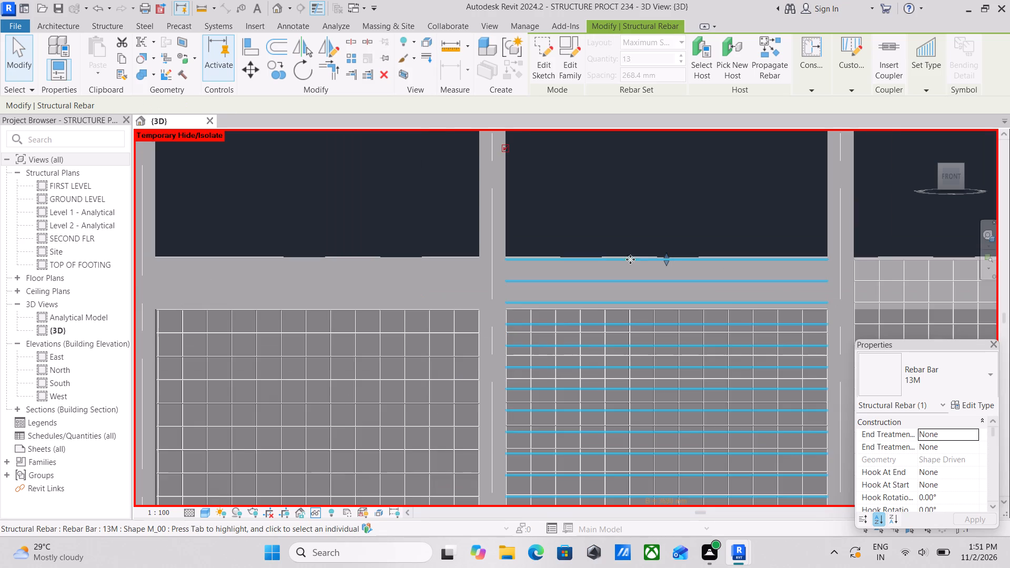
{"action": "scroll", "coordinate": [652, 257], "scroll_direction": "down", "scroll_amount": 1}
{"action": "scroll", "coordinate": [666, 267], "scroll_direction": "up", "scroll_amount": 3}
{"action": "left_click_drag", "start_coordinate": [664, 259], "coordinate": [666, 313]}
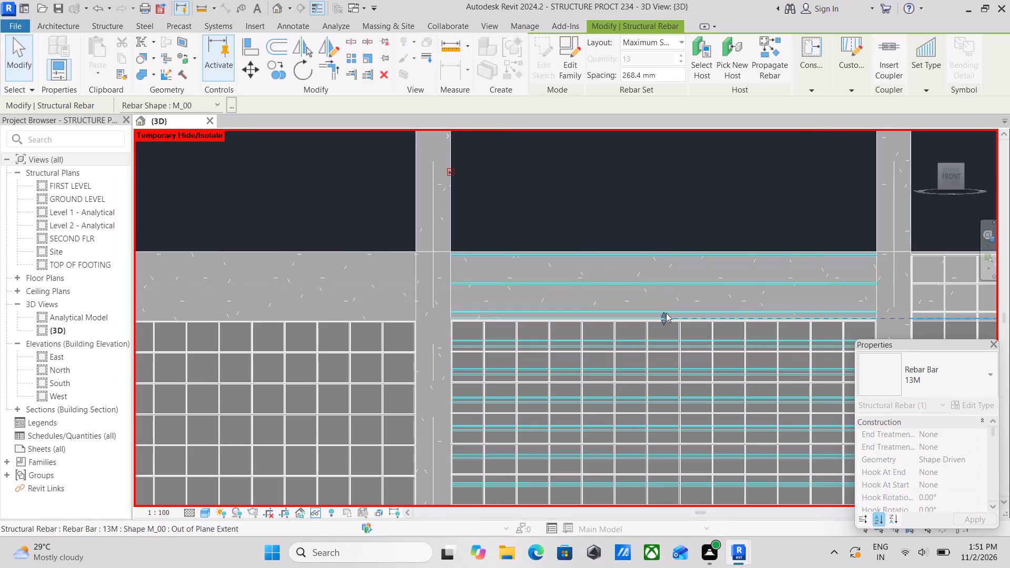
{"action": "scroll", "coordinate": [666, 309], "scroll_direction": "down", "scroll_amount": 6}
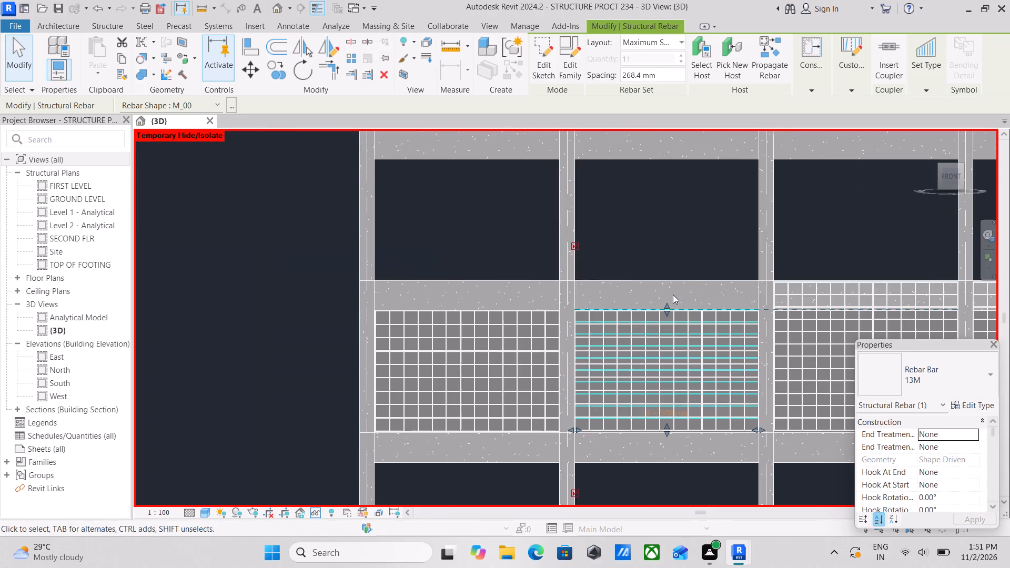
{"action": "scroll", "coordinate": [673, 295], "scroll_direction": "down", "scroll_amount": 3}
{"action": "key", "text": "Escape"}
Select the third ground-level bay's horizontal rebar set and face it in the front view for adjusting its top extent.
{"action": "scroll", "coordinate": [678, 309], "scroll_direction": "up", "scroll_amount": 4}
{"action": "scroll", "coordinate": [672, 318], "scroll_direction": "down", "scroll_amount": 2}
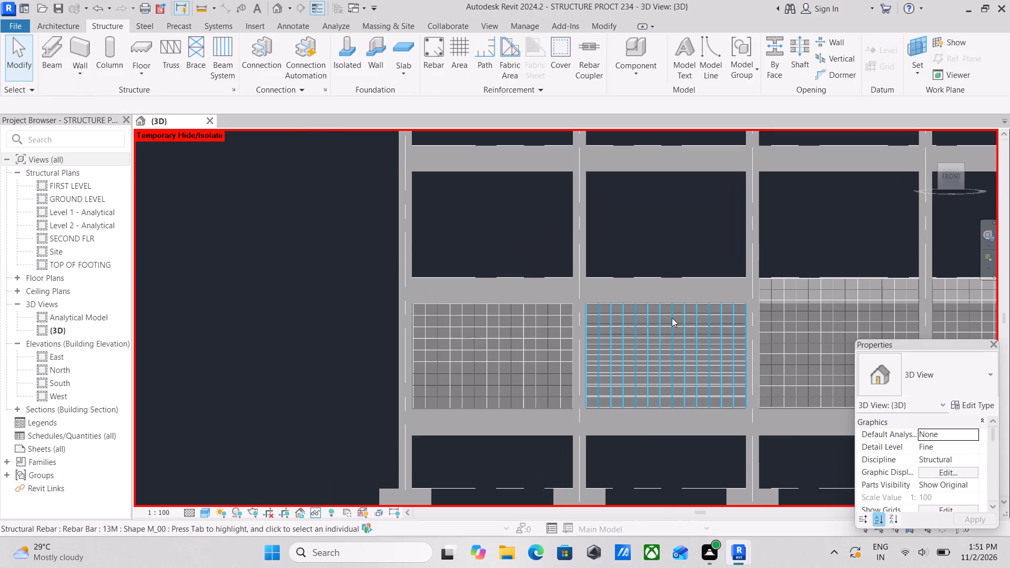
{"action": "middle_click_drag", "start_coordinate": [672, 318], "coordinate": [651, 344]}
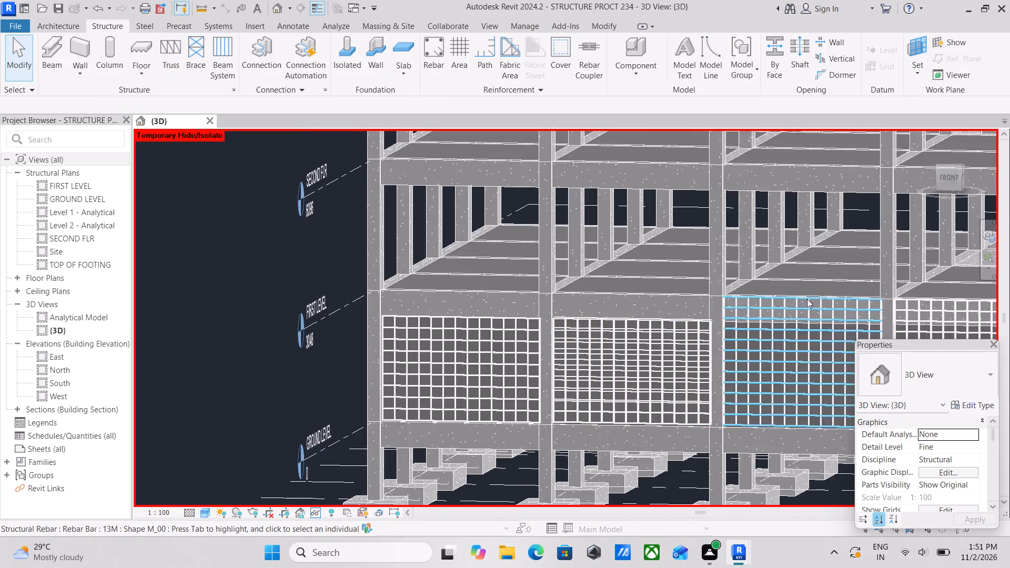
{"action": "scroll", "coordinate": [807, 298], "scroll_direction": "up", "scroll_amount": 1}
{"action": "scroll", "coordinate": [807, 298], "scroll_direction": "down", "scroll_amount": 2}
{"action": "middle_click_drag", "start_coordinate": [793, 296], "coordinate": [604, 252]}
{"action": "scroll", "coordinate": [617, 259], "scroll_direction": "up", "scroll_amount": 3}
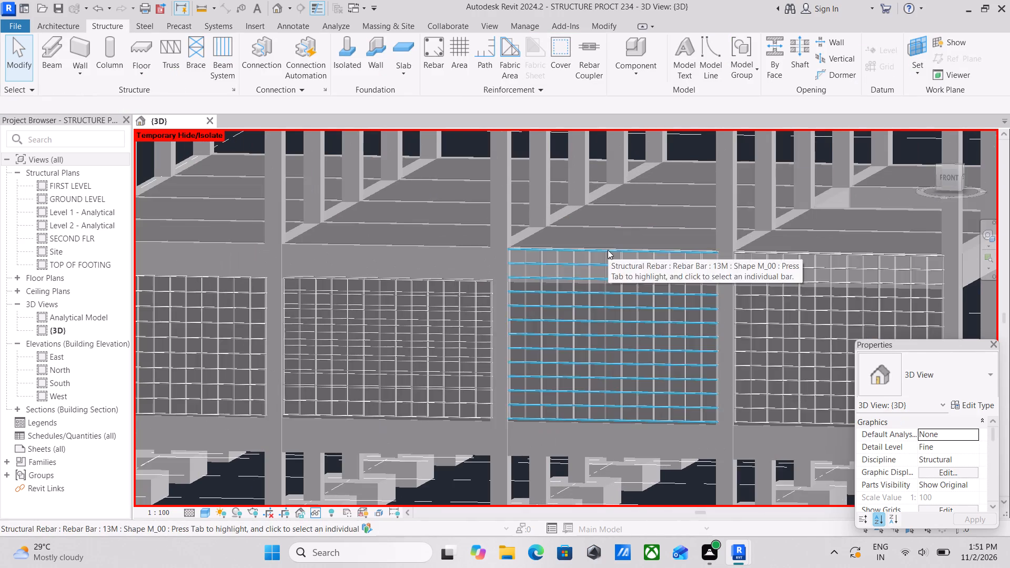
{"action": "left_click", "coordinate": [607, 250]}
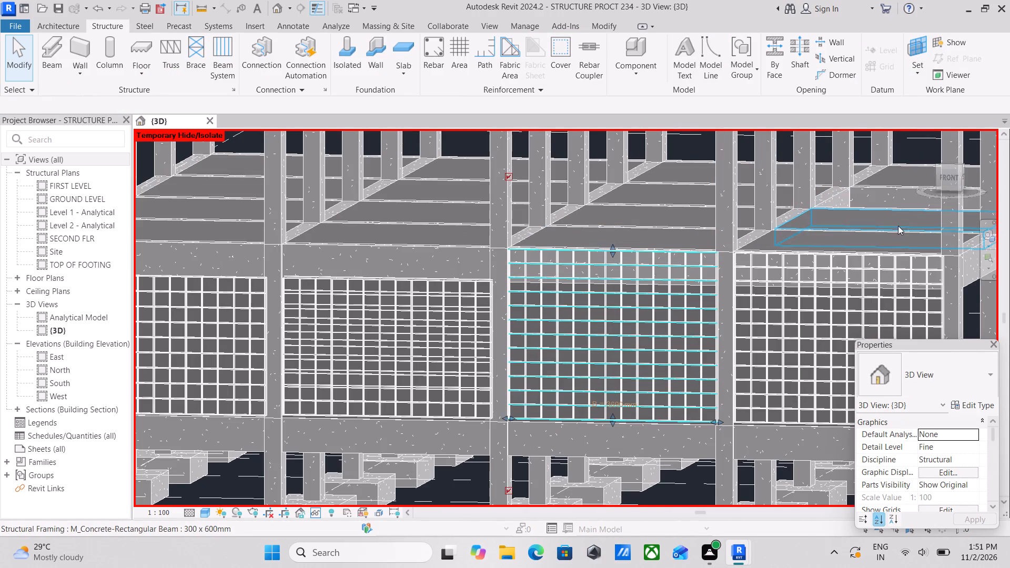
{"action": "left_click", "coordinate": [948, 175]}
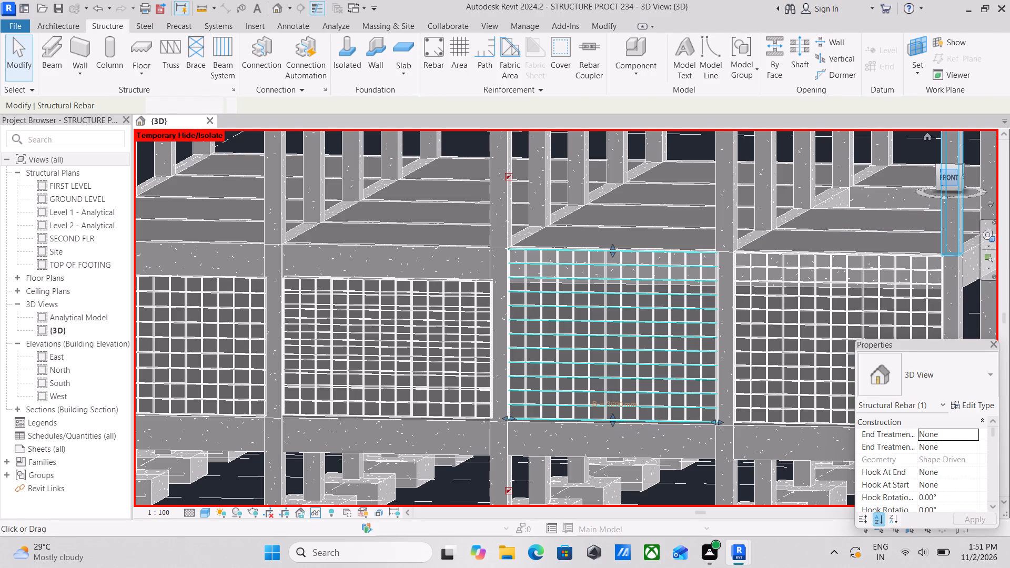
{"action": "scroll", "coordinate": [674, 196], "scroll_direction": "down", "scroll_amount": 2}
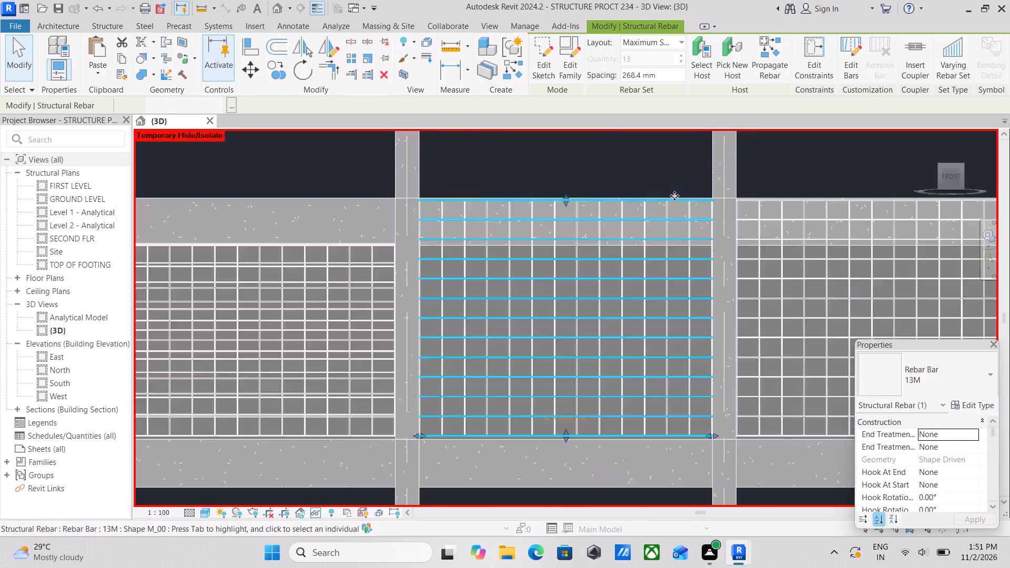
{"action": "scroll", "coordinate": [674, 196], "scroll_direction": "down", "scroll_amount": 2}
{"action": "scroll", "coordinate": [640, 206], "scroll_direction": "up", "scroll_amount": 4}
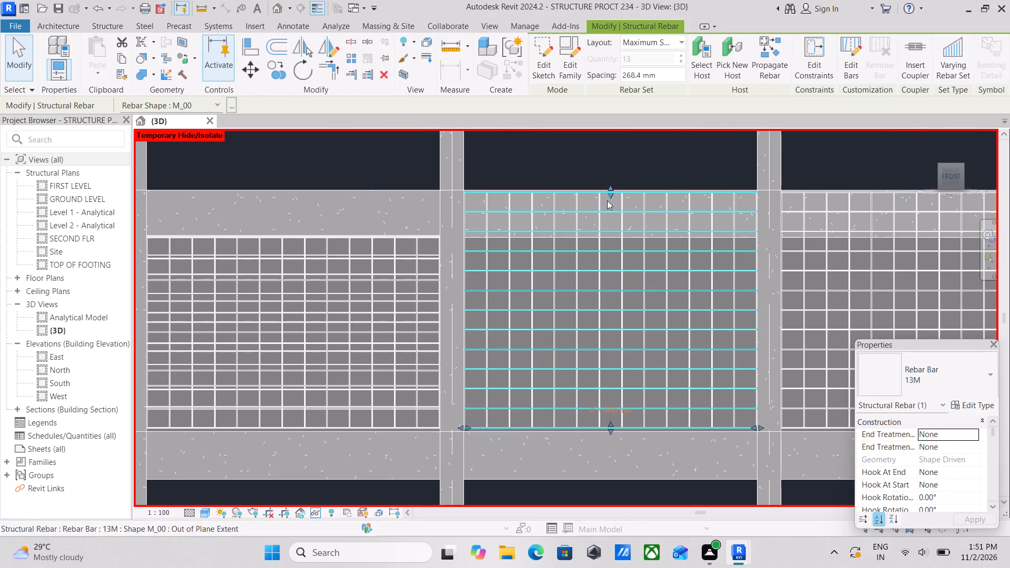
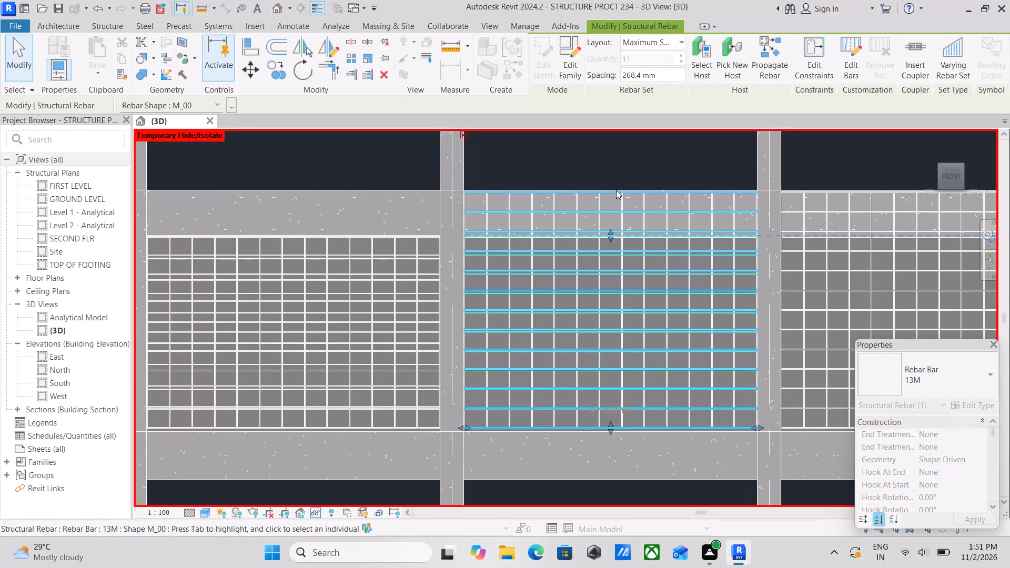
Shorten the third bay's remaining full-height horizontal rebar set from its top down towards the underside of the upper beam.
{"action": "scroll", "coordinate": [616, 190], "scroll_direction": "down", "scroll_amount": 1}
{"action": "key", "text": "Escape"}
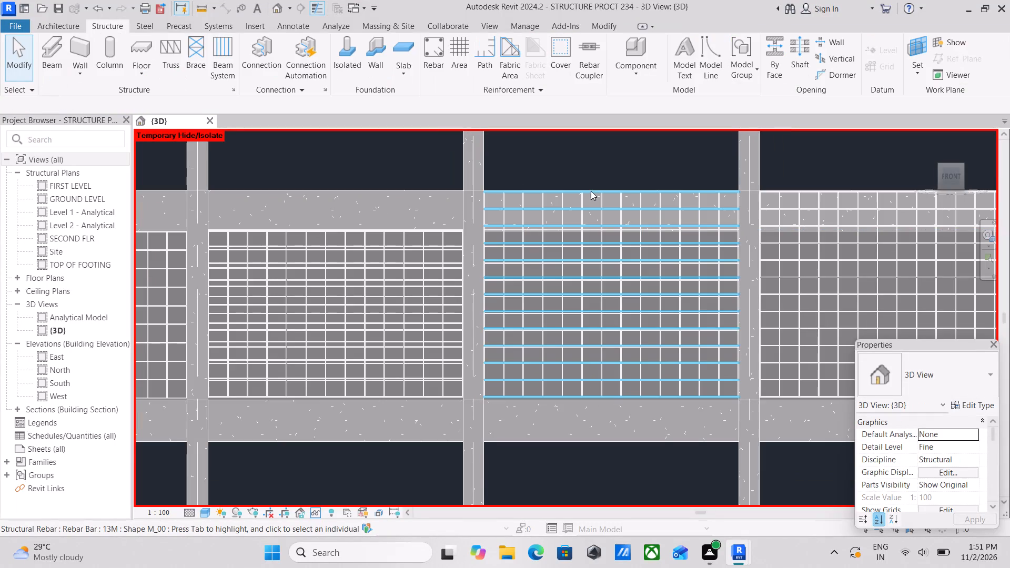
{"action": "left_click", "coordinate": [591, 190]}
{"action": "scroll", "coordinate": [602, 193], "scroll_direction": "up", "scroll_amount": 2}
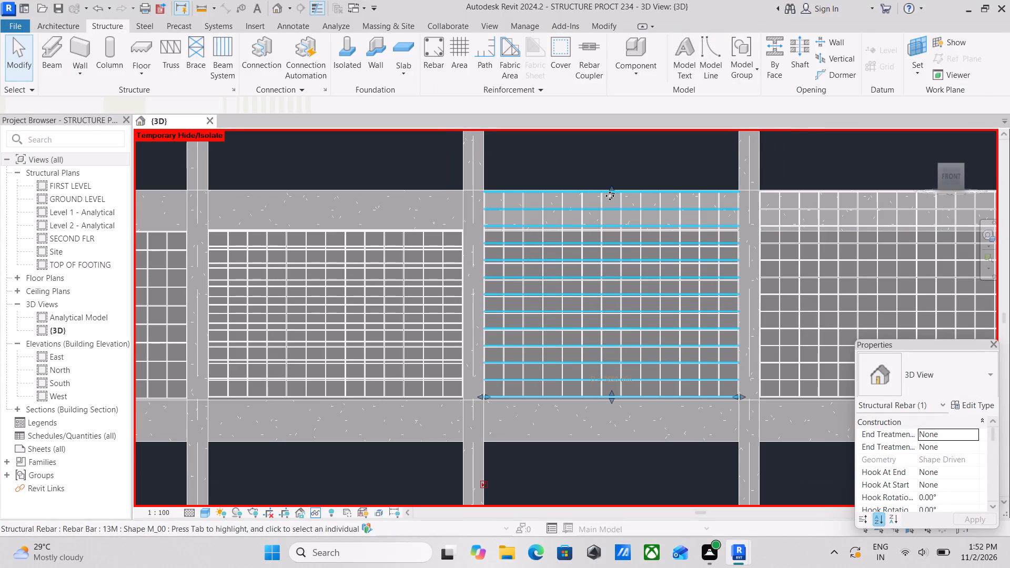
{"action": "left_click_drag", "start_coordinate": [615, 198], "coordinate": [613, 236]}
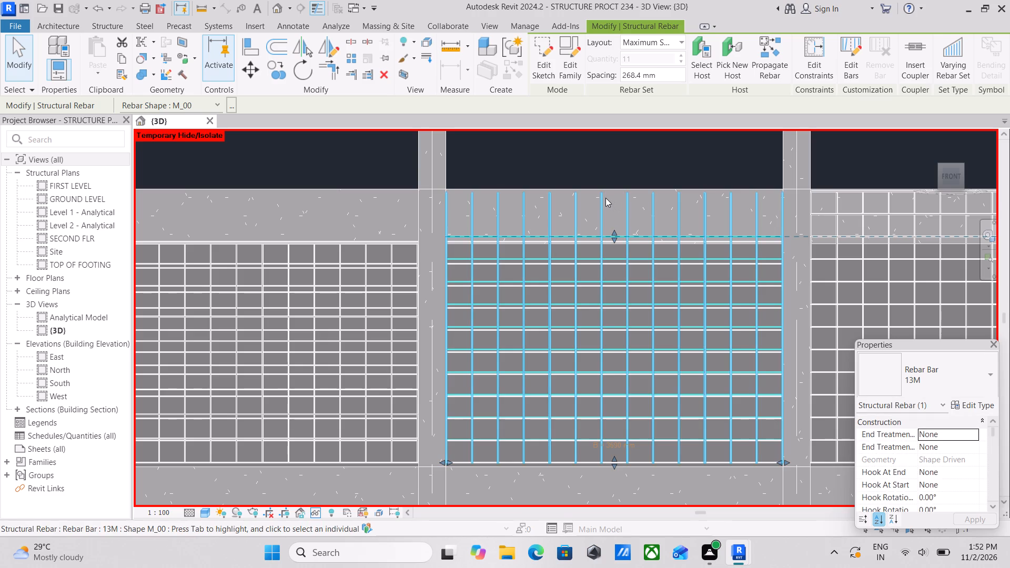
Shorten the third bay's two vertical rebar sets from their top ends down to the underside of the upper beam.
{"action": "left_click", "coordinate": [605, 198]}
{"action": "scroll", "coordinate": [628, 200], "scroll_direction": "up", "scroll_amount": 2}
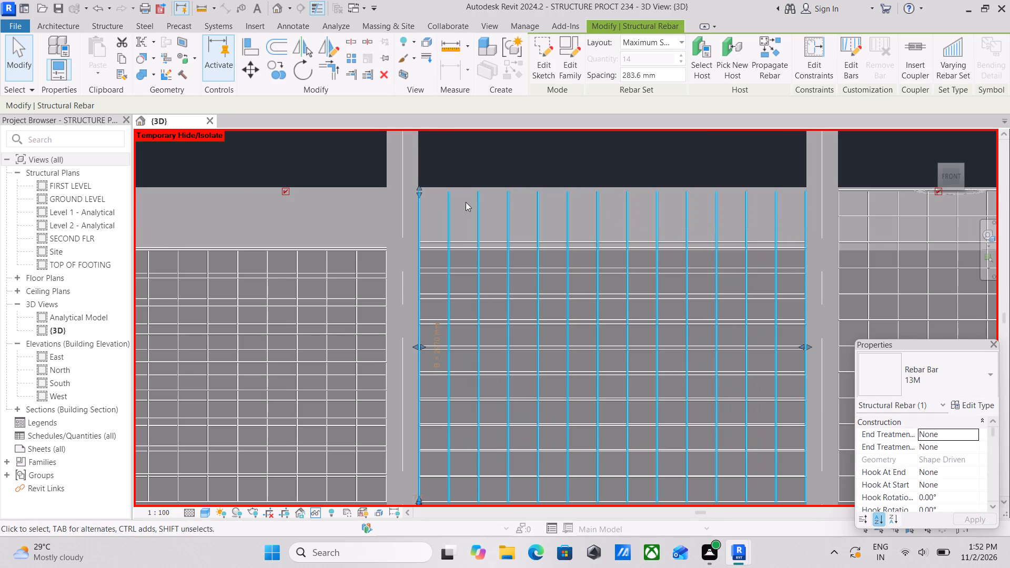
{"action": "left_click_drag", "start_coordinate": [386, 192], "coordinate": [385, 234]}
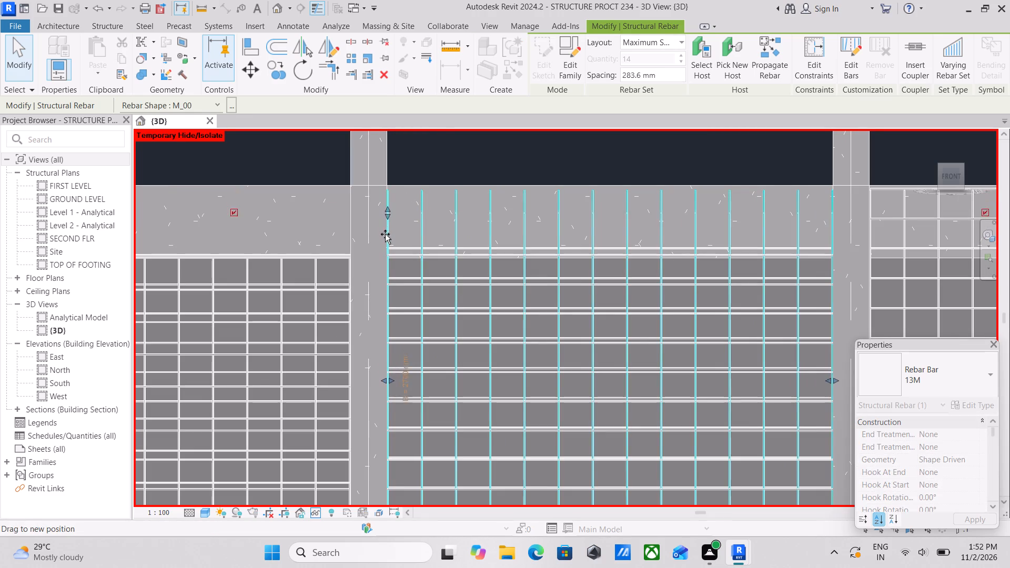
{"action": "left_click_drag", "start_coordinate": [385, 234], "coordinate": [387, 254]}
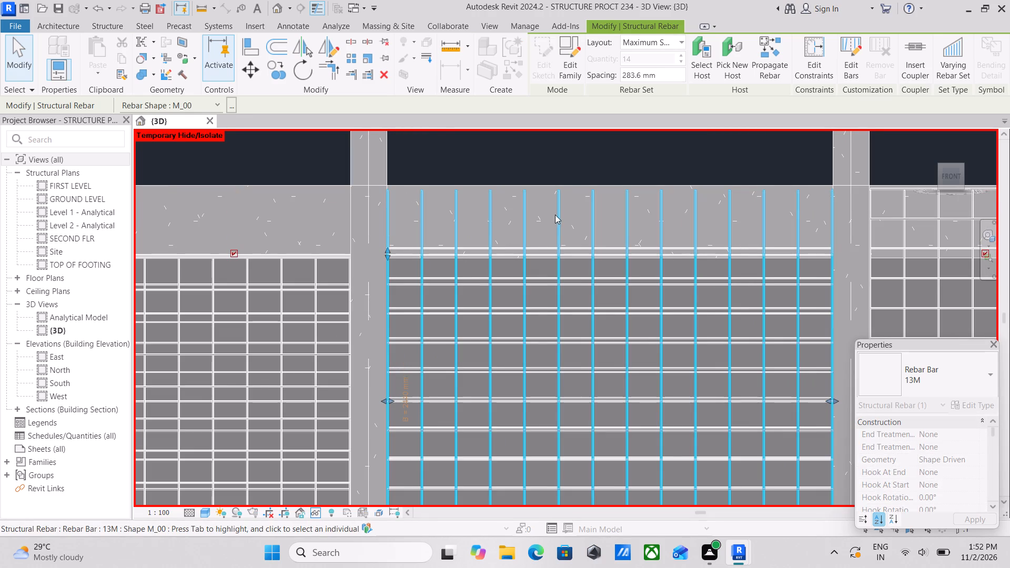
{"action": "left_click", "coordinate": [558, 203]}
{"action": "scroll", "coordinate": [576, 200], "scroll_direction": "down", "scroll_amount": 4}
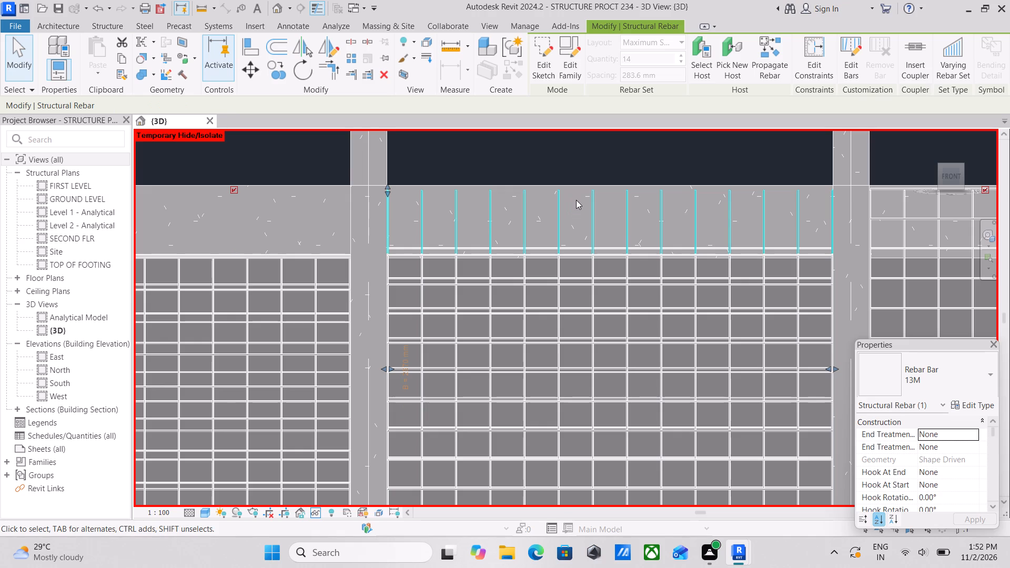
{"action": "scroll", "coordinate": [469, 194], "scroll_direction": "up", "scroll_amount": 2}
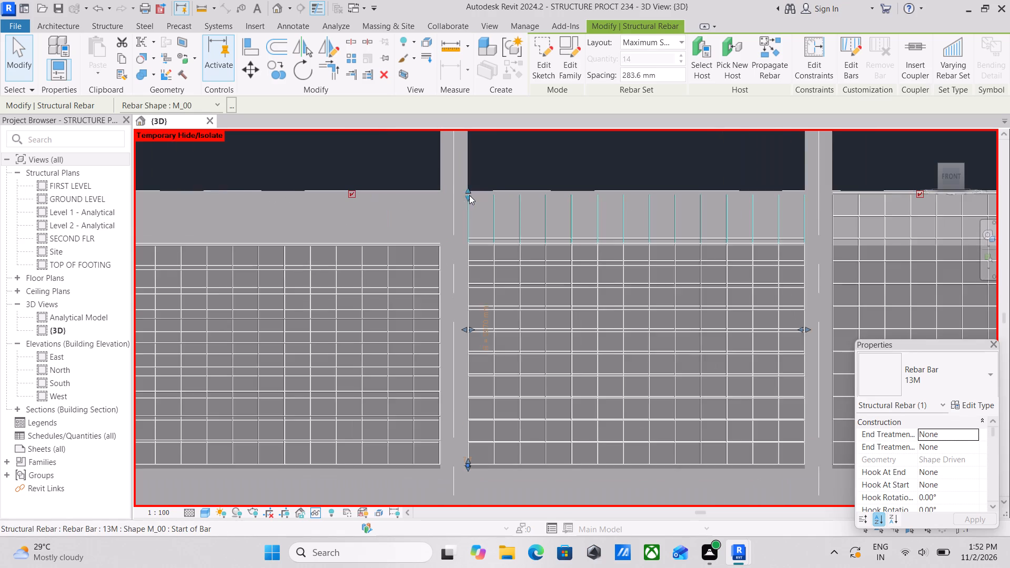
{"action": "left_click_drag", "start_coordinate": [469, 195], "coordinate": [472, 242]}
{"action": "scroll", "coordinate": [540, 228], "scroll_direction": "up", "scroll_amount": 3}
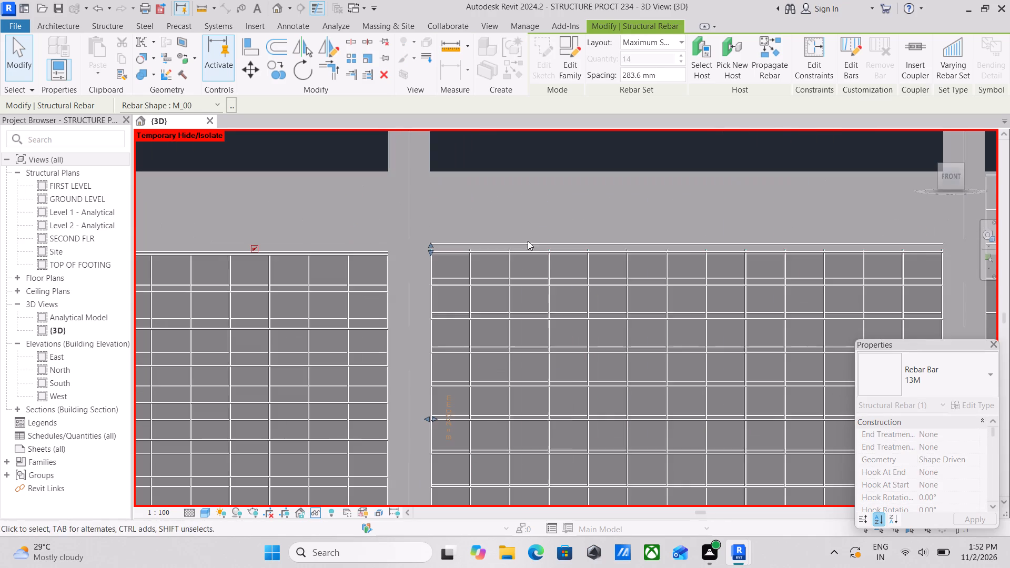
{"action": "scroll", "coordinate": [408, 262], "scroll_direction": "up", "scroll_amount": 3}
Lower the top extent of the third bay's highest-reaching horizontal rebar set slightly, aligning it with the upper beam's underside.
{"action": "left_click", "coordinate": [538, 231]}
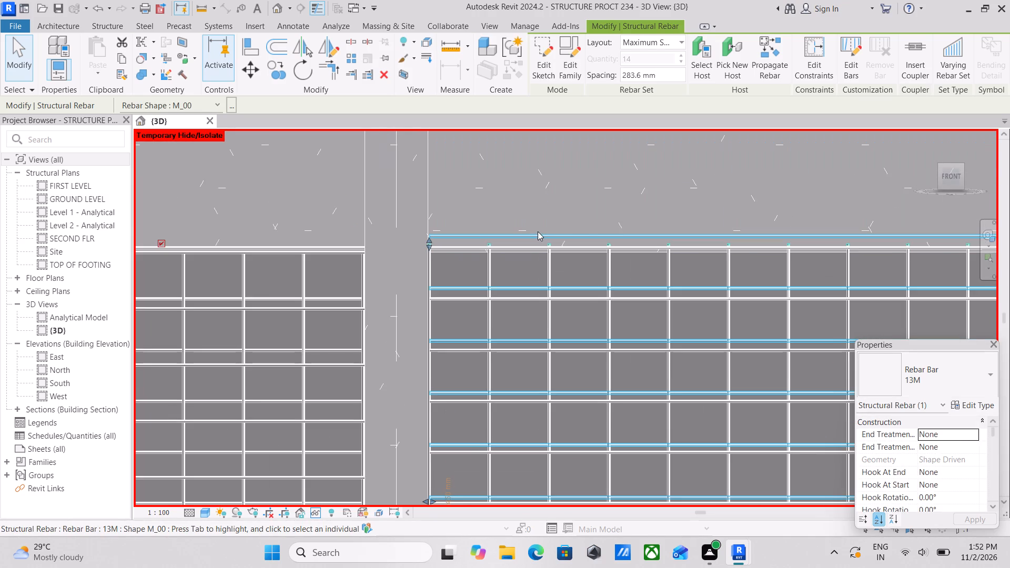
{"action": "scroll", "coordinate": [618, 226], "scroll_direction": "down", "scroll_amount": 3}
{"action": "scroll", "coordinate": [726, 234], "scroll_direction": "up", "scroll_amount": 2}
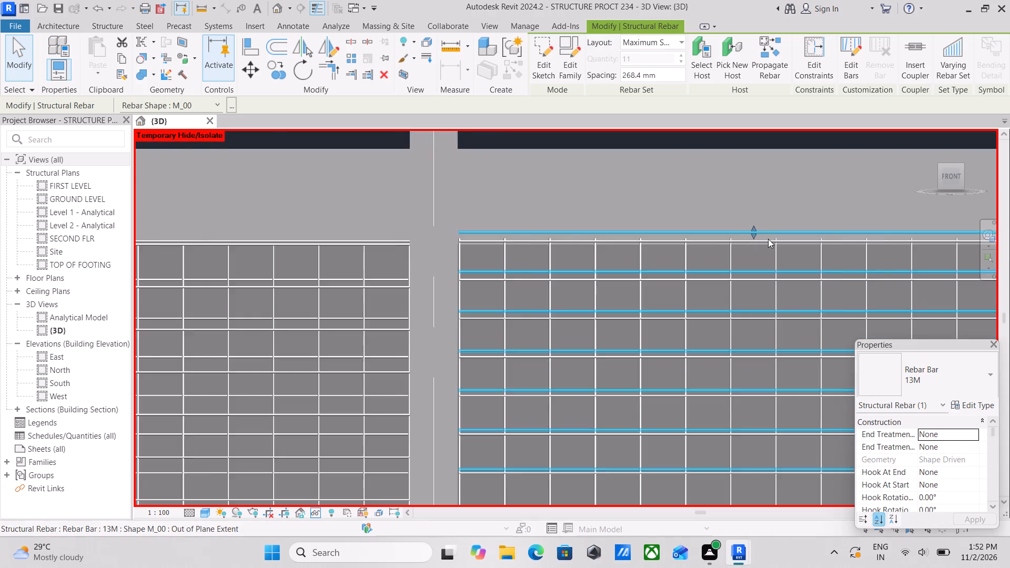
{"action": "left_click_drag", "start_coordinate": [757, 234], "coordinate": [756, 246]}
{"action": "scroll", "coordinate": [742, 236], "scroll_direction": "down", "scroll_amount": 3}
{"action": "middle_click_drag", "start_coordinate": [732, 235], "coordinate": [636, 224]}
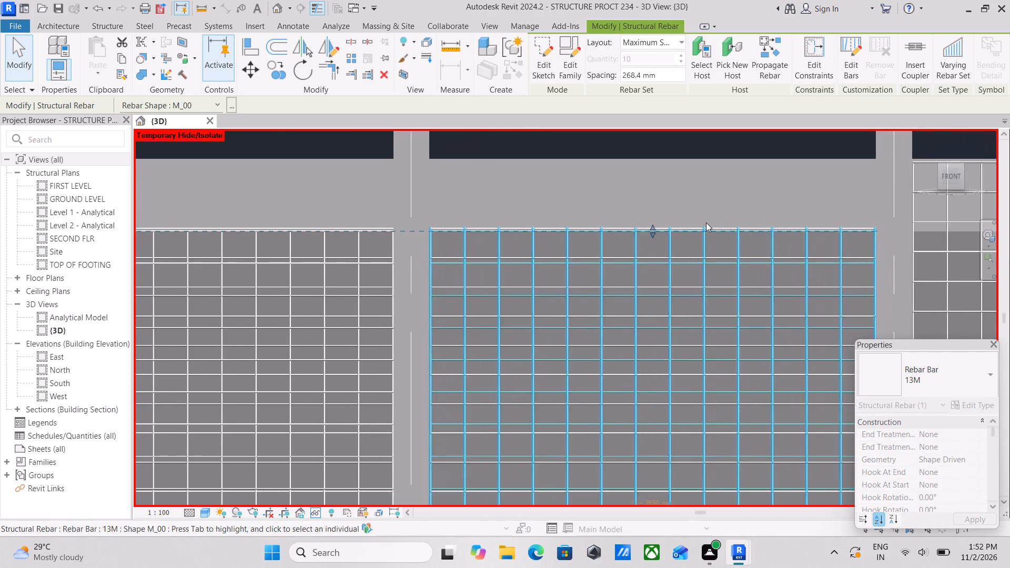
{"action": "scroll", "coordinate": [706, 222], "scroll_direction": "down", "scroll_amount": 4}
{"action": "scroll", "coordinate": [668, 223], "scroll_direction": "up", "scroll_amount": 3}
{"action": "key", "text": "Escape"}
Trim the slightly protruding top end of the third bay's vertical rebar set down to the topmost horizontal bar.
{"action": "scroll", "coordinate": [528, 232], "scroll_direction": "up", "scroll_amount": 3}
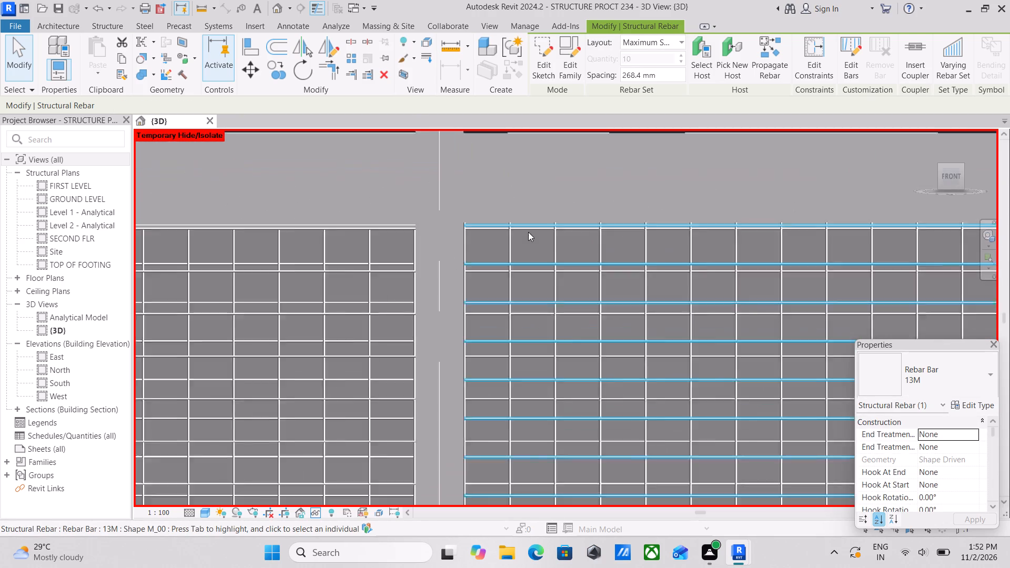
{"action": "scroll", "coordinate": [528, 232], "scroll_direction": "up", "scroll_amount": 4}
{"action": "scroll", "coordinate": [435, 218], "scroll_direction": "up", "scroll_amount": 2}
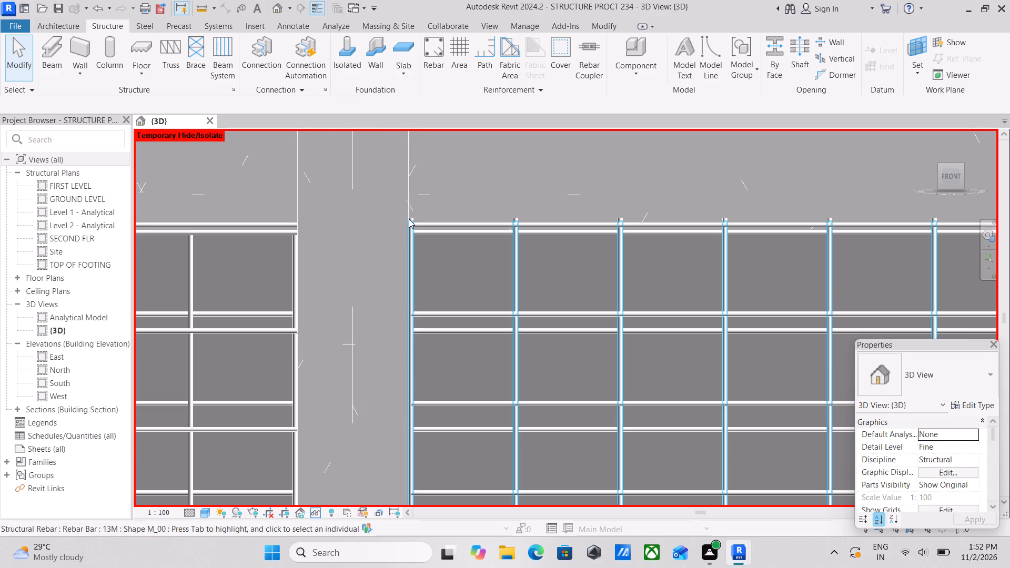
{"action": "left_click", "coordinate": [511, 215]}
{"action": "scroll", "coordinate": [604, 196], "scroll_direction": "down", "scroll_amount": 4}
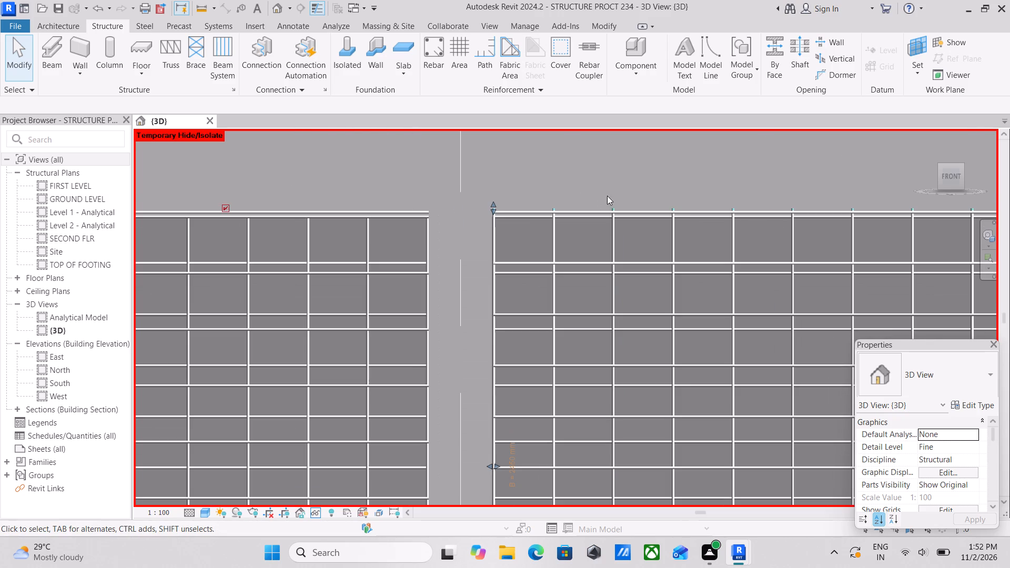
{"action": "scroll", "coordinate": [531, 220], "scroll_direction": "up", "scroll_amount": 8}
{"action": "scroll", "coordinate": [486, 211], "scroll_direction": "up", "scroll_amount": 3}
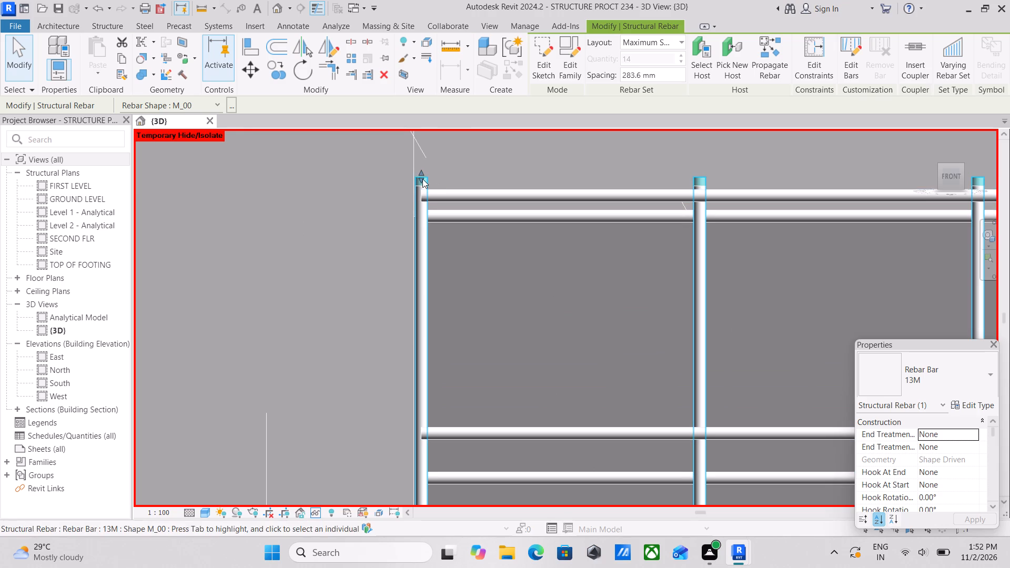
{"action": "left_click_drag", "start_coordinate": [422, 179], "coordinate": [422, 187]}
{"action": "scroll", "coordinate": [425, 187], "scroll_direction": "down", "scroll_amount": 4}
{"action": "left_click", "coordinate": [423, 186]}
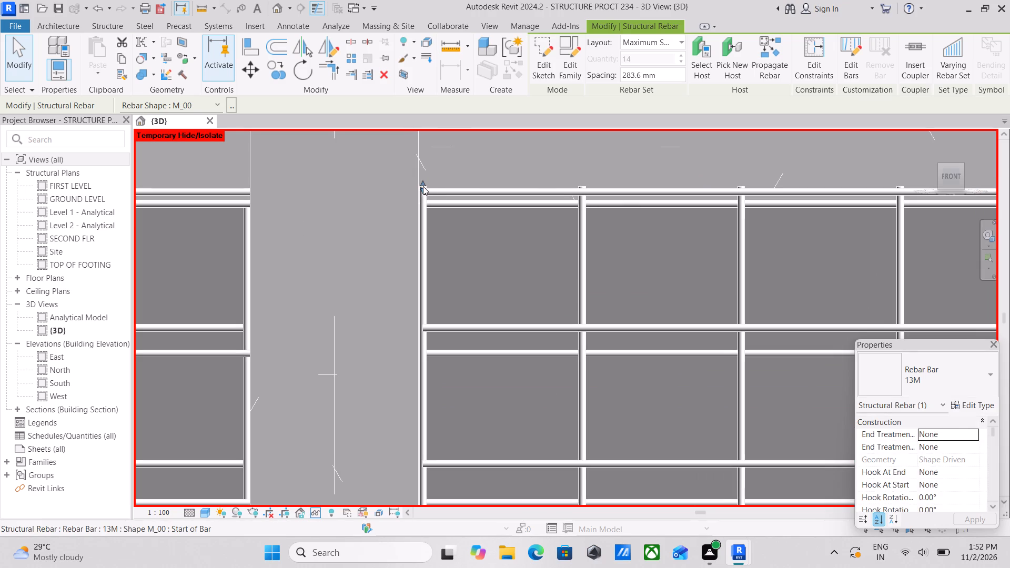
{"action": "scroll", "coordinate": [546, 185], "scroll_direction": "down", "scroll_amount": 1}
{"action": "scroll", "coordinate": [613, 189], "scroll_direction": "down", "scroll_amount": 2}
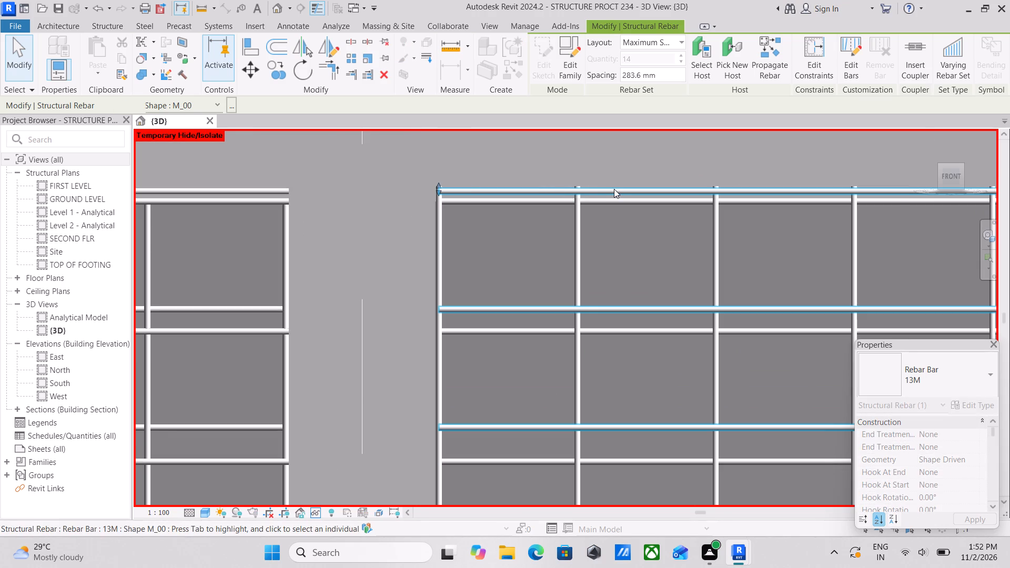
{"action": "left_click", "coordinate": [585, 229]}
{"action": "scroll", "coordinate": [626, 212], "scroll_direction": "down", "scroll_amount": 2}
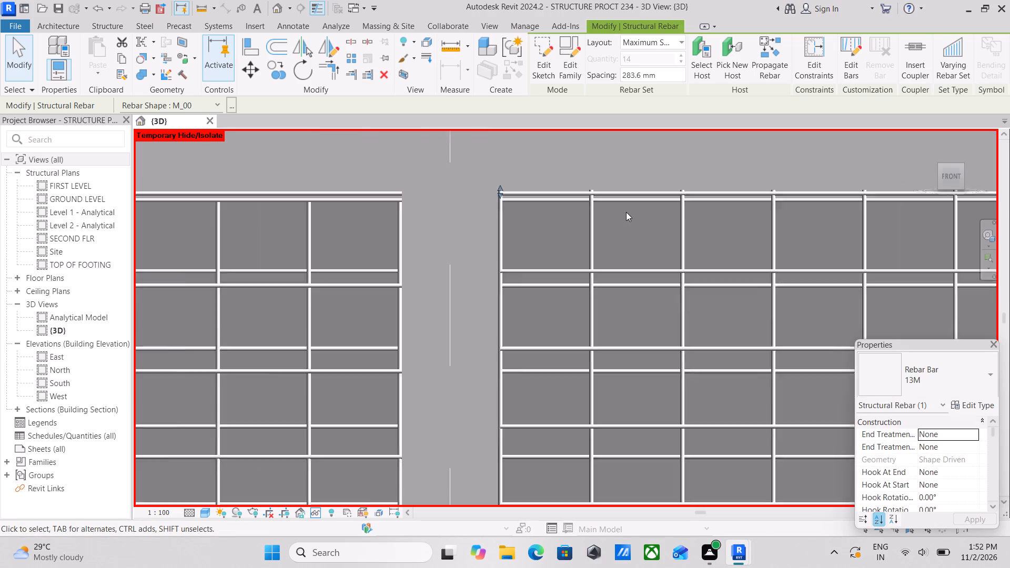
Shorten one of the fourth bay's horizontal rebar sets from its top down to the underside of the upper beam.
{"action": "scroll", "coordinate": [626, 212], "scroll_direction": "down", "scroll_amount": 2}
{"action": "scroll", "coordinate": [695, 215], "scroll_direction": "down", "scroll_amount": 3}
{"action": "middle_click_drag", "start_coordinate": [672, 216], "coordinate": [367, 214]}
{"action": "scroll", "coordinate": [342, 212], "scroll_direction": "up", "scroll_amount": 1}
{"action": "scroll", "coordinate": [670, 217], "scroll_direction": "down", "scroll_amount": 4}
{"action": "middle_click_drag", "start_coordinate": [658, 218], "coordinate": [484, 235]}
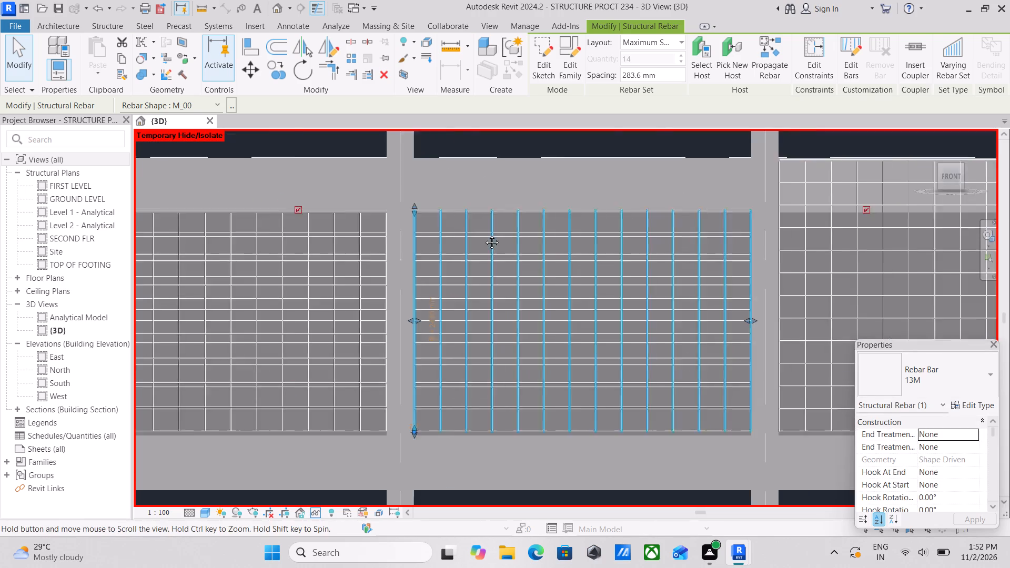
{"action": "middle_click_drag", "start_coordinate": [484, 235], "coordinate": [371, 242]}
{"action": "left_click", "coordinate": [769, 181]}
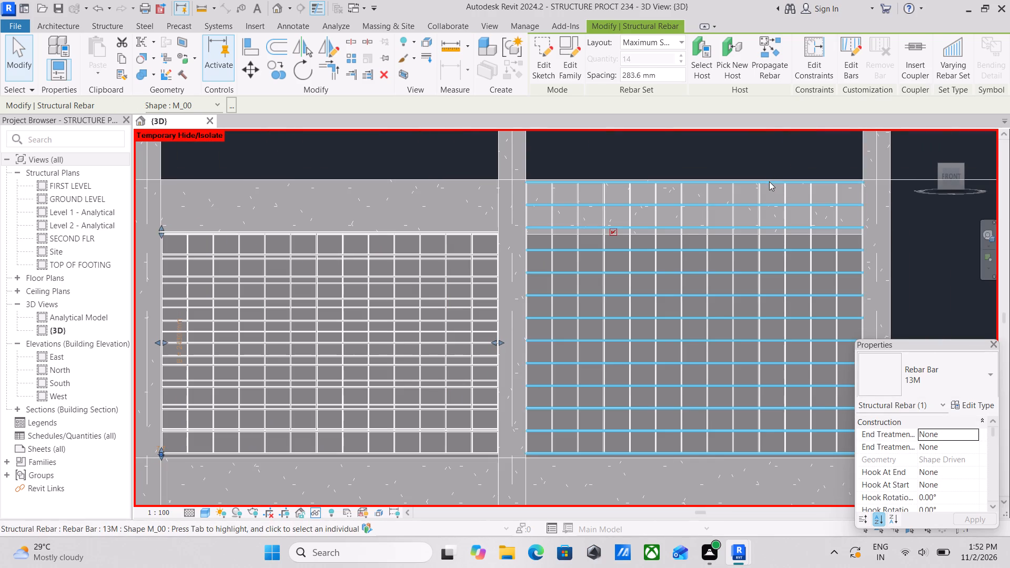
{"action": "scroll", "coordinate": [729, 187], "scroll_direction": "up", "scroll_amount": 4}
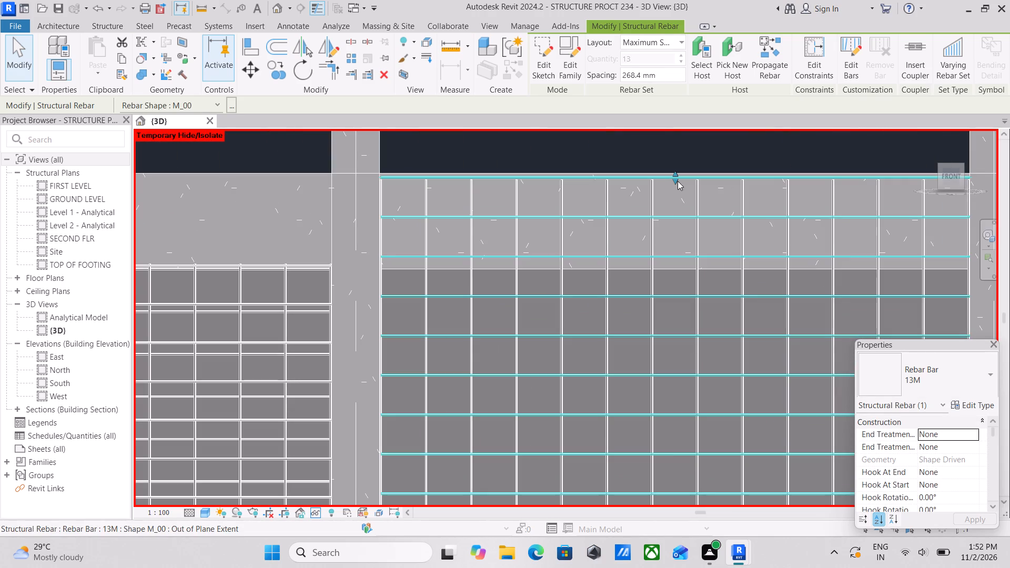
{"action": "left_click_drag", "start_coordinate": [678, 181], "coordinate": [690, 270]}
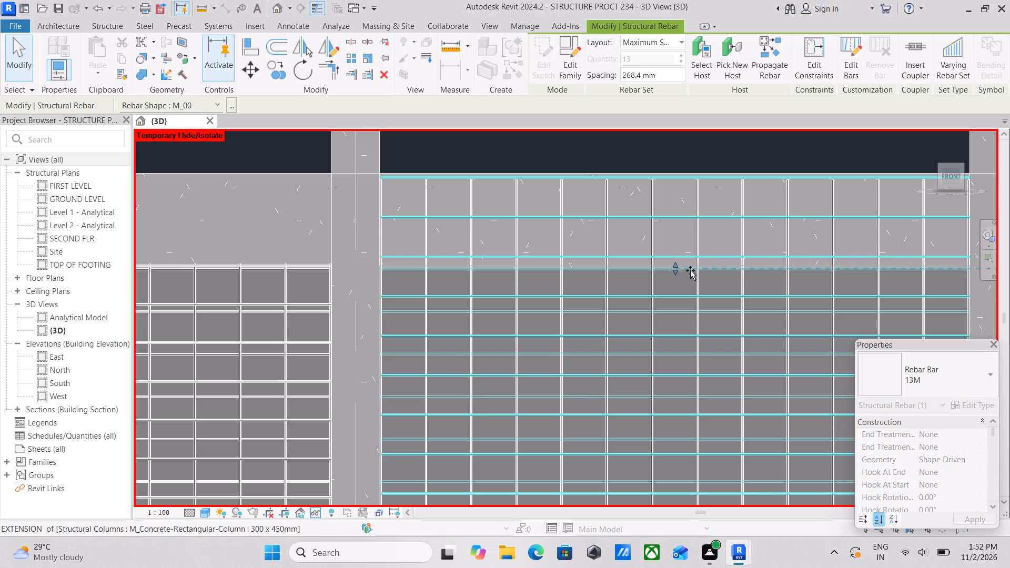
{"action": "left_click_drag", "start_coordinate": [690, 270], "coordinate": [690, 270]}
{"action": "scroll", "coordinate": [671, 202], "scroll_direction": "down", "scroll_amount": 4}
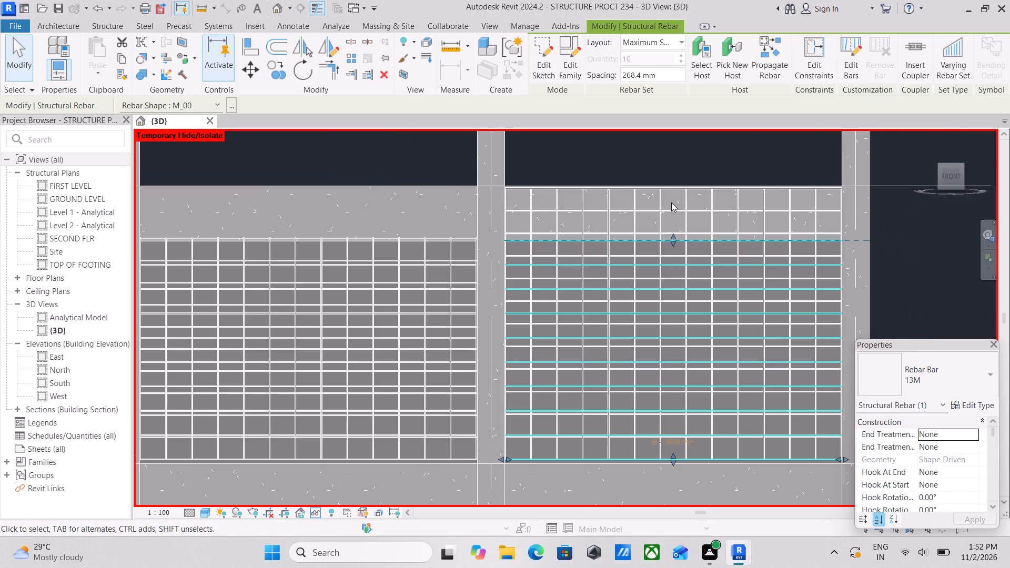
{"action": "key", "text": "Escape"}
Shorten one of the fourth bay's vertical rebar sets from its top end down to the underside of the upper beam.
{"action": "scroll", "coordinate": [672, 186], "scroll_direction": "down", "scroll_amount": 1}
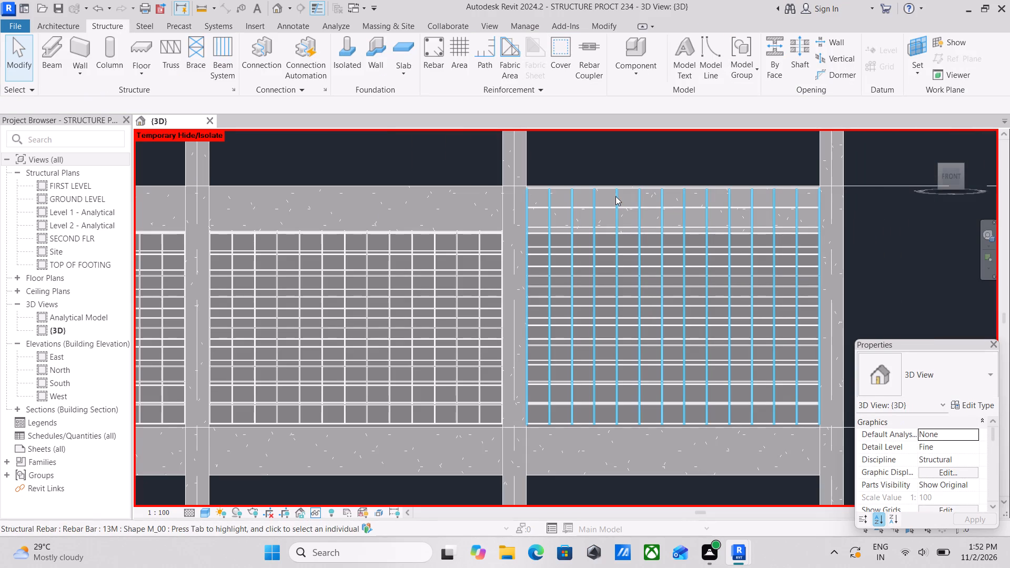
{"action": "left_click", "coordinate": [615, 196]}
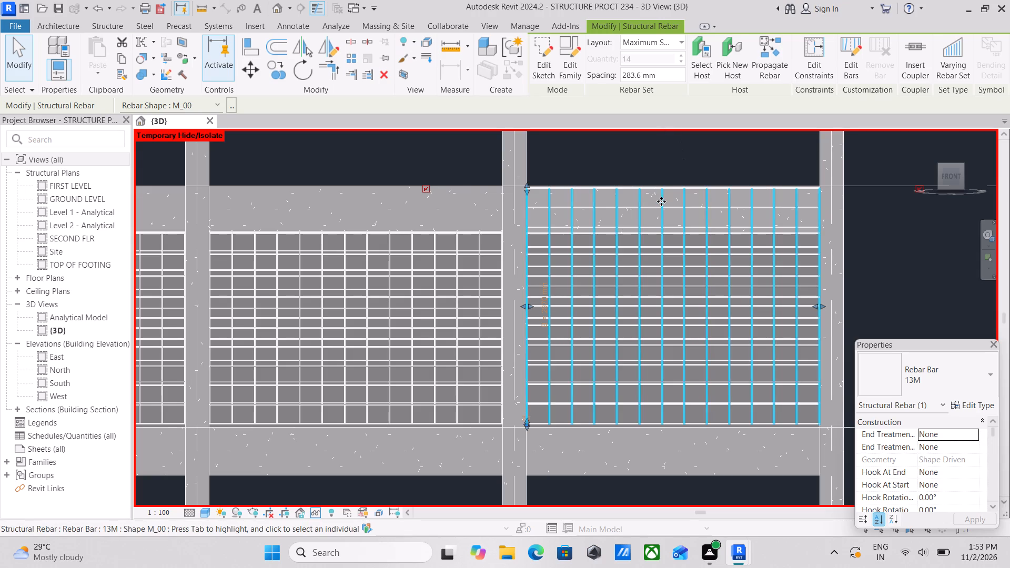
{"action": "scroll", "coordinate": [662, 208], "scroll_direction": "up", "scroll_amount": 7}
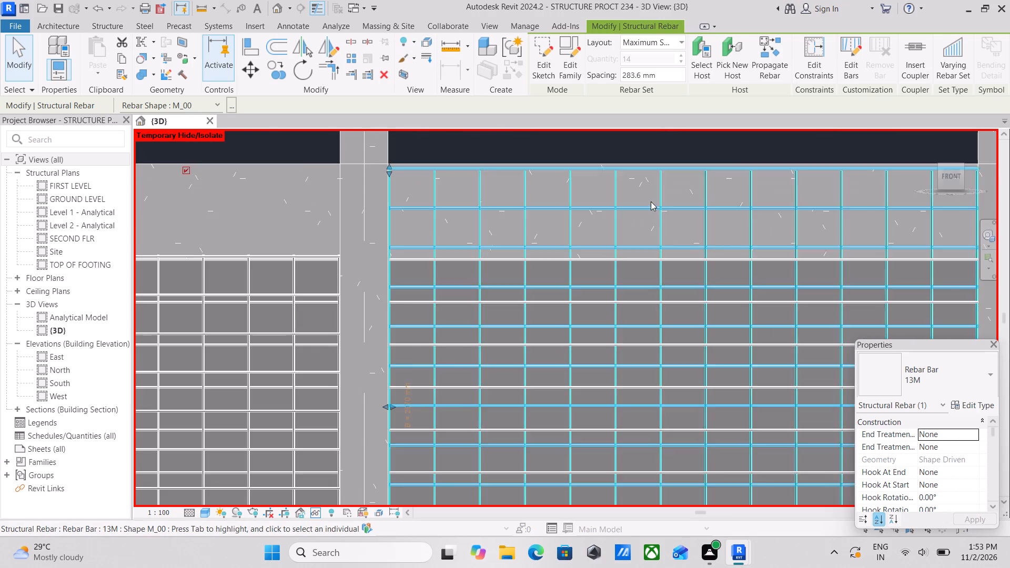
{"action": "scroll", "coordinate": [651, 198], "scroll_direction": "down", "scroll_amount": 4}
{"action": "left_click_drag", "start_coordinate": [451, 177], "coordinate": [459, 231]}
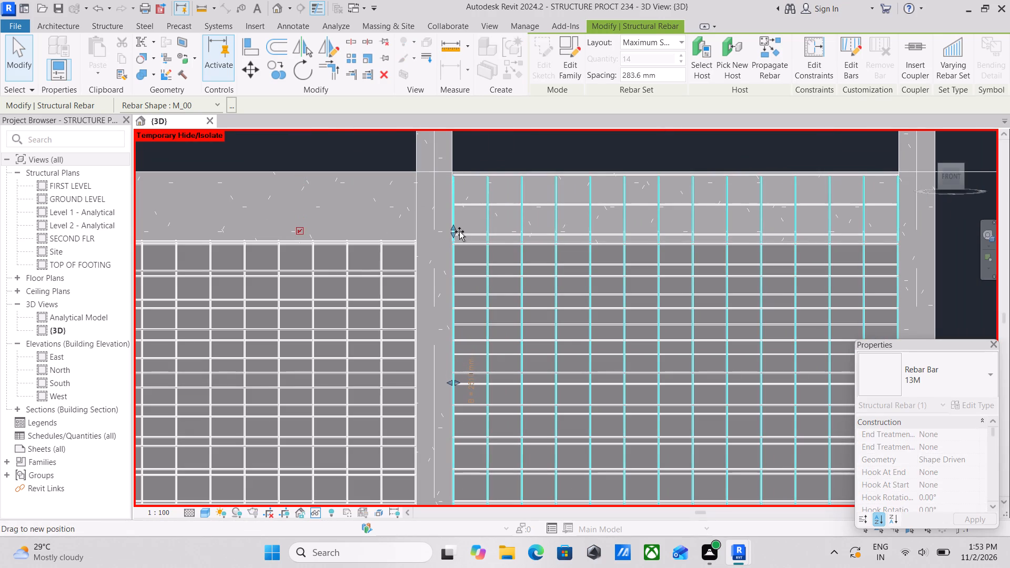
{"action": "scroll", "coordinate": [476, 237], "scroll_direction": "up", "scroll_amount": 7}
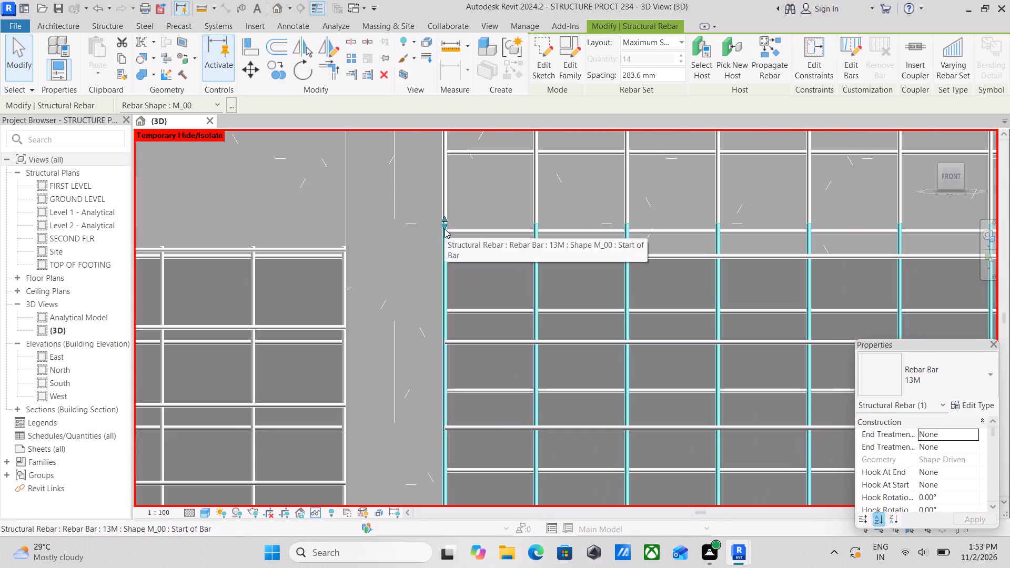
{"action": "left_click_drag", "start_coordinate": [445, 229], "coordinate": [450, 257]}
{"action": "scroll", "coordinate": [555, 197], "scroll_direction": "down", "scroll_amount": 3}
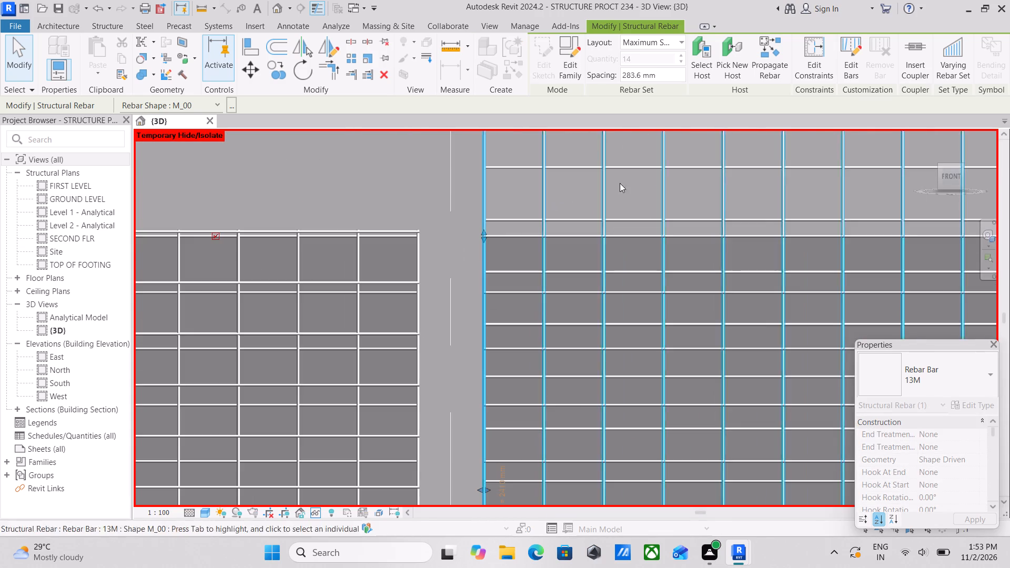
Shorten the fourth bay's remaining full-height horizontal rebar set from its top down to the underside of the upper beam.
{"action": "scroll", "coordinate": [638, 171], "scroll_direction": "down", "scroll_amount": 4}
{"action": "middle_click_drag", "start_coordinate": [638, 171], "coordinate": [579, 233]}
{"action": "scroll", "coordinate": [608, 211], "scroll_direction": "up", "scroll_amount": 2}
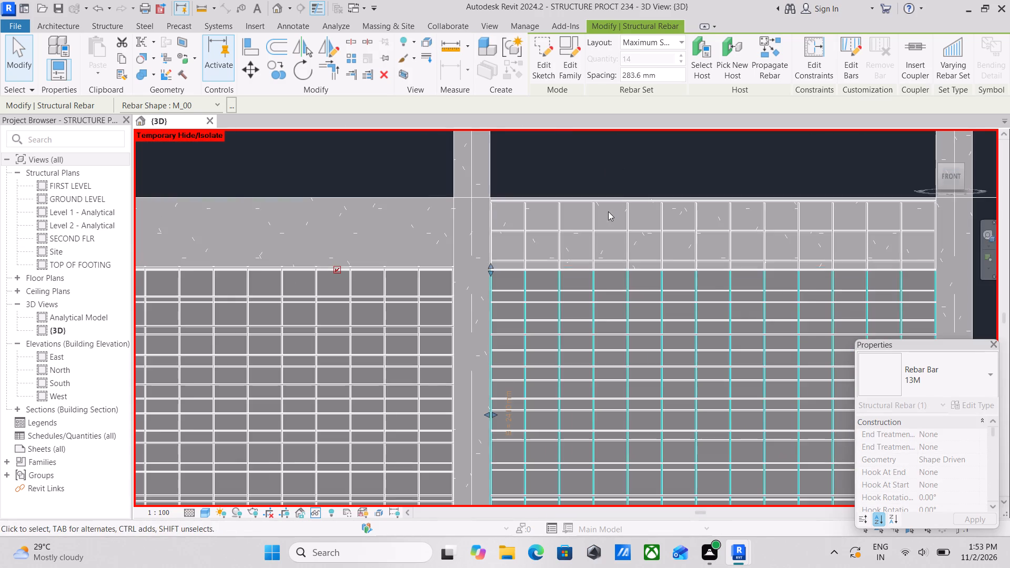
{"action": "scroll", "coordinate": [608, 211], "scroll_direction": "up", "scroll_amount": 1}
{"action": "left_click", "coordinate": [601, 198]}
{"action": "scroll", "coordinate": [637, 205], "scroll_direction": "up", "scroll_amount": 3}
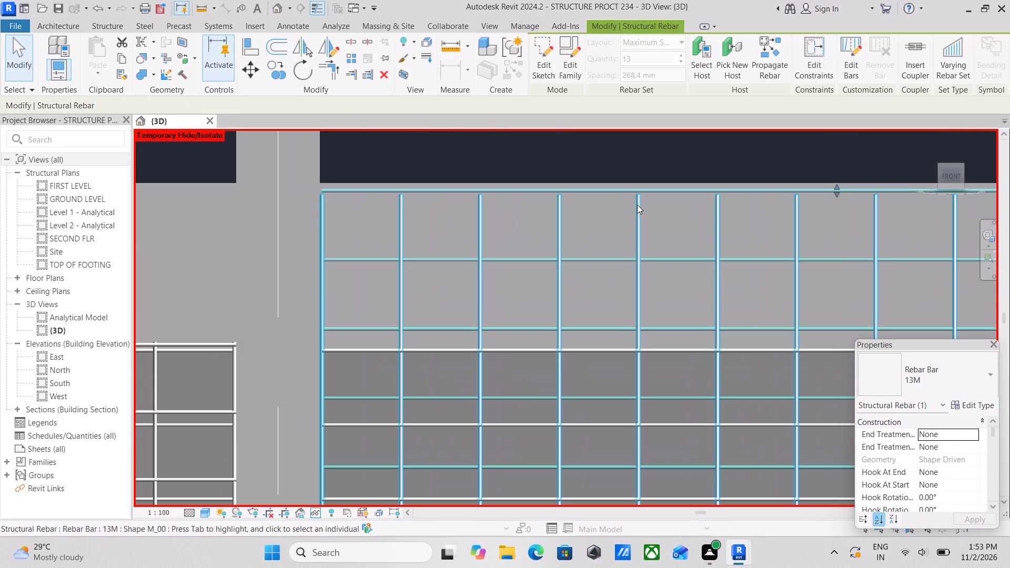
{"action": "scroll", "coordinate": [637, 205], "scroll_direction": "up", "scroll_amount": 1}
{"action": "scroll", "coordinate": [637, 204], "scroll_direction": "down", "scroll_amount": 4}
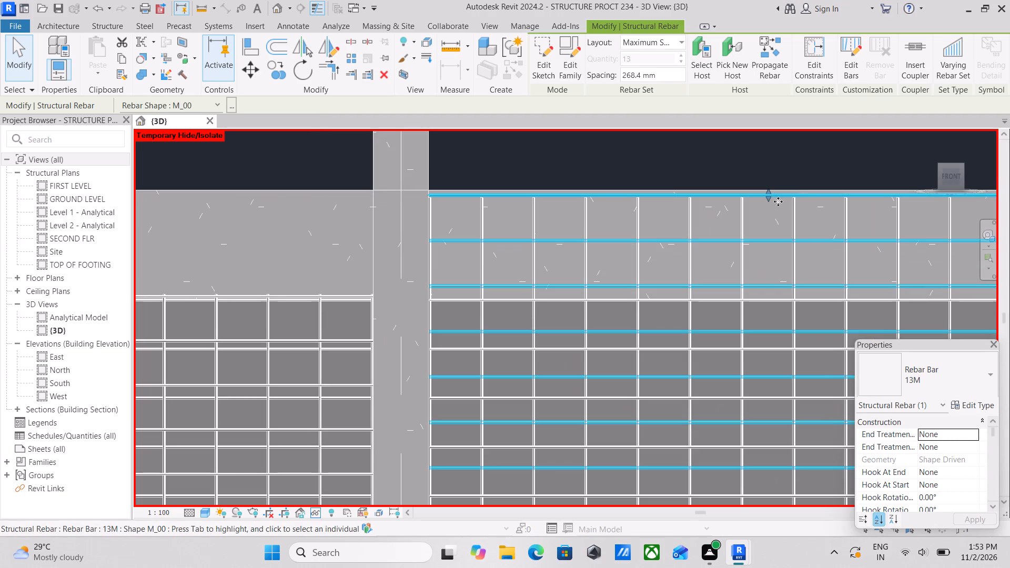
{"action": "left_click_drag", "start_coordinate": [769, 200], "coordinate": [770, 237]}
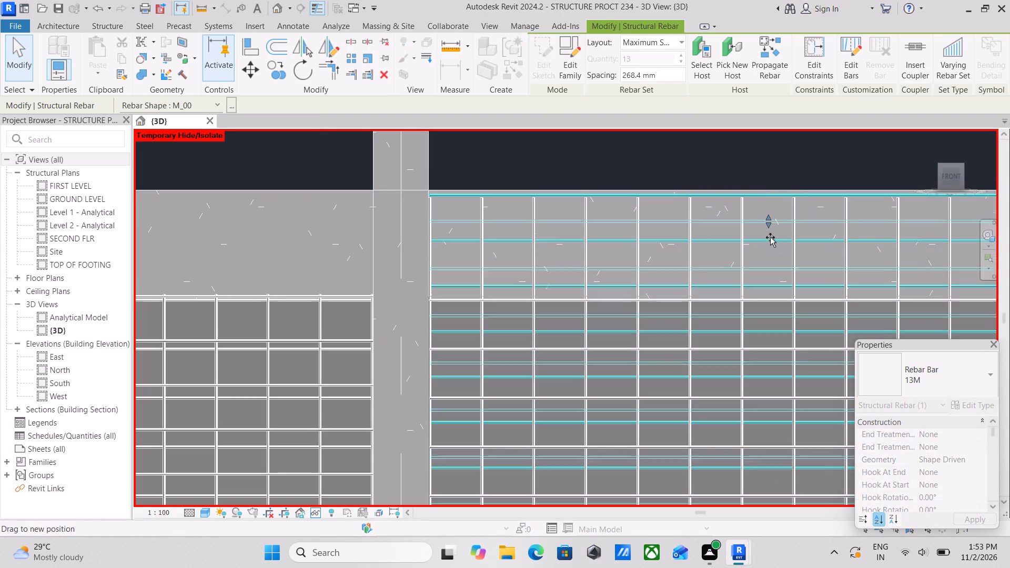
{"action": "left_click_drag", "start_coordinate": [770, 237], "coordinate": [771, 299]}
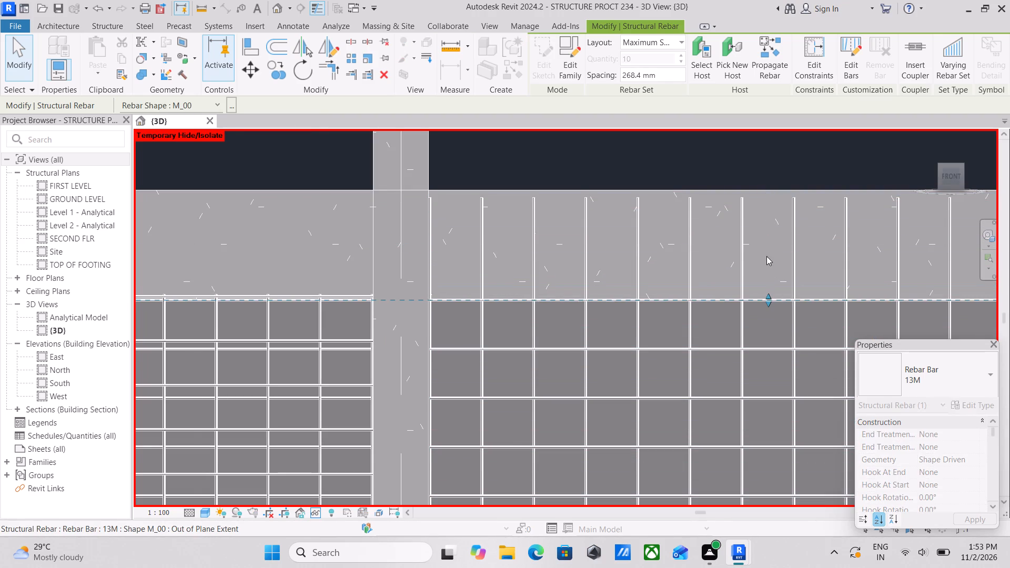
Shorten the fourth bay's remaining full-height vertical rebar set from its top end down to the underside of the upper beam.
{"action": "scroll", "coordinate": [766, 254], "scroll_direction": "down", "scroll_amount": 2}
{"action": "left_click", "coordinate": [743, 234]}
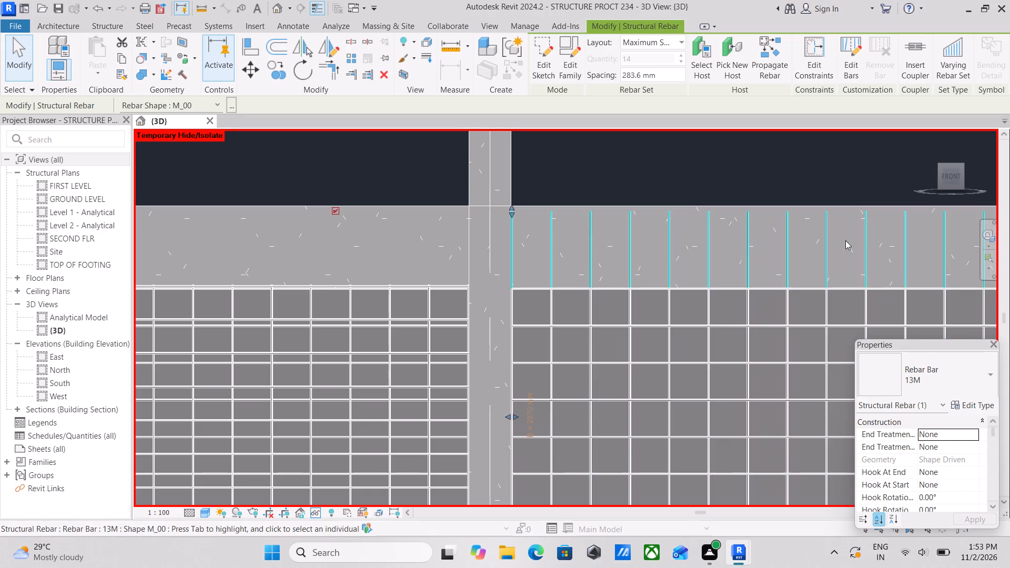
{"action": "scroll", "coordinate": [826, 230], "scroll_direction": "down", "scroll_amount": 3}
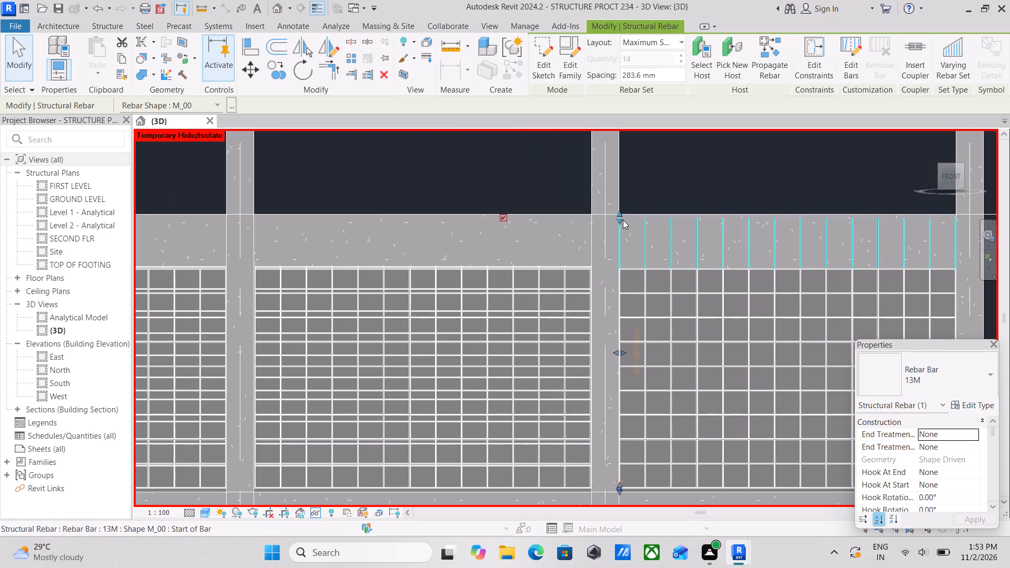
{"action": "left_click_drag", "start_coordinate": [623, 220], "coordinate": [620, 272]}
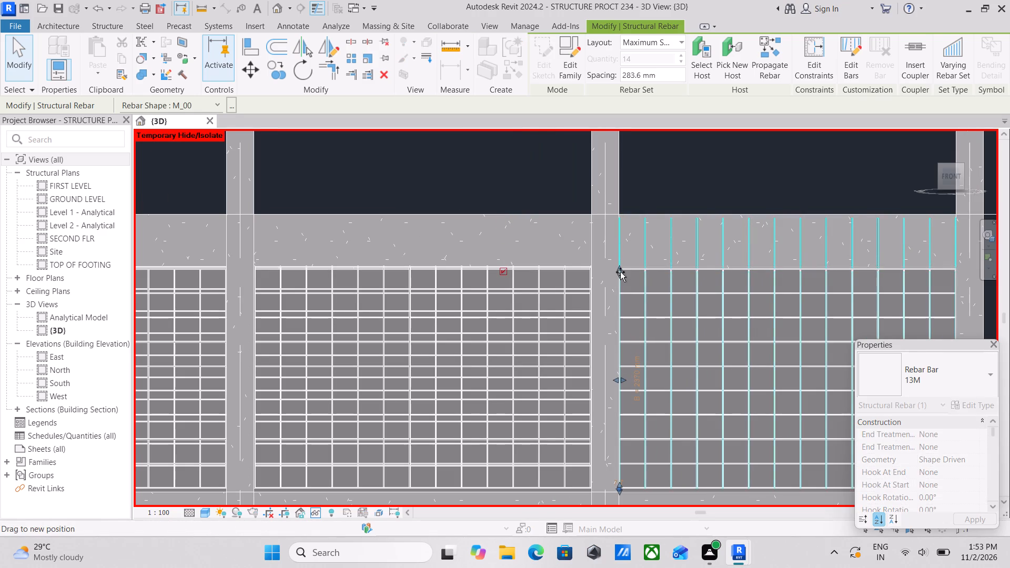
Examine the rebar meshes of all four ground-level front bays, checking how the bar ends meet the columns and beams.
{"action": "scroll", "coordinate": [641, 268], "scroll_direction": "down", "scroll_amount": 9}
{"action": "scroll", "coordinate": [458, 301], "scroll_direction": "down", "scroll_amount": 1}
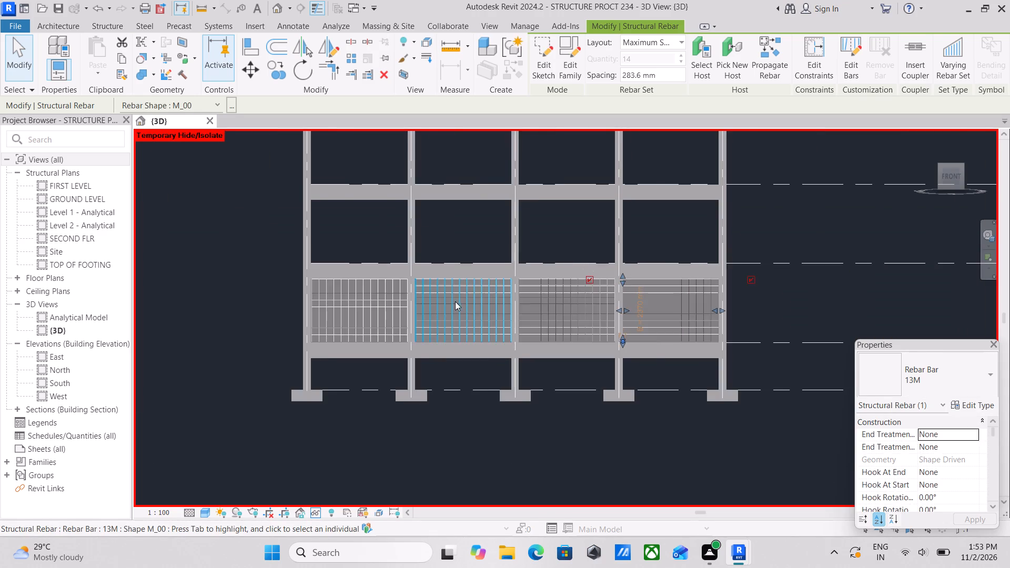
{"action": "middle_click_drag", "start_coordinate": [454, 301], "coordinate": [609, 389], "text": "shift"}
{"action": "middle_click_drag", "start_coordinate": [549, 380], "coordinate": [621, 339]}
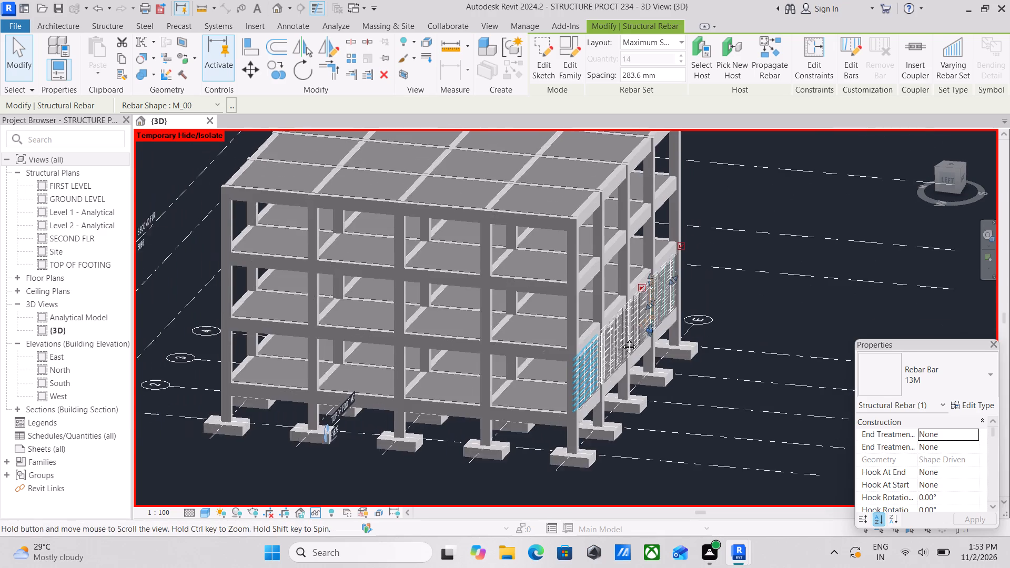
{"action": "middle_click_drag", "start_coordinate": [621, 339], "coordinate": [638, 317]}
{"action": "scroll", "coordinate": [644, 368], "scroll_direction": "up", "scroll_amount": 12}
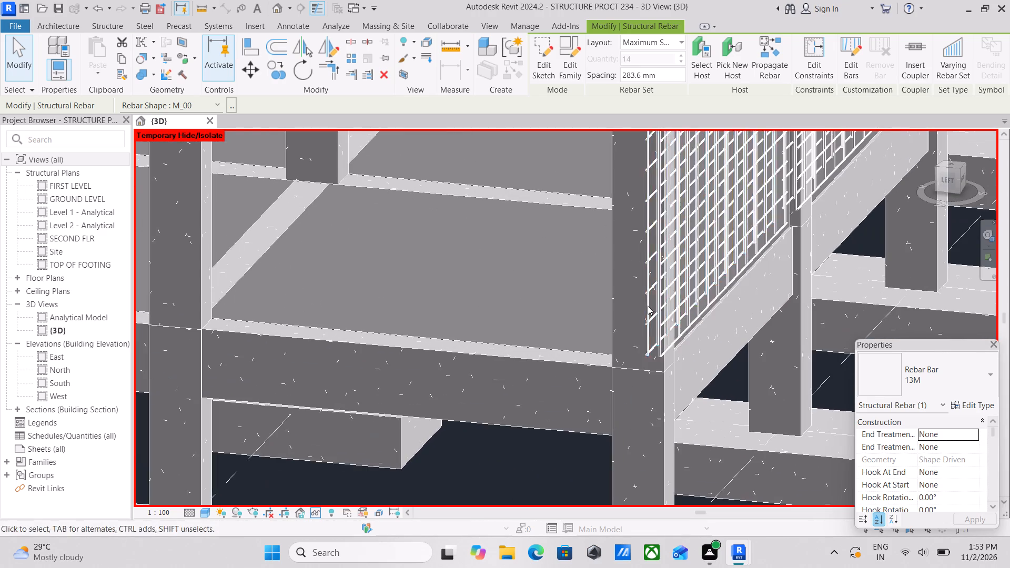
{"action": "scroll", "coordinate": [699, 311], "scroll_direction": "down", "scroll_amount": 2}
{"action": "middle_click_drag", "start_coordinate": [699, 311], "coordinate": [494, 396]}
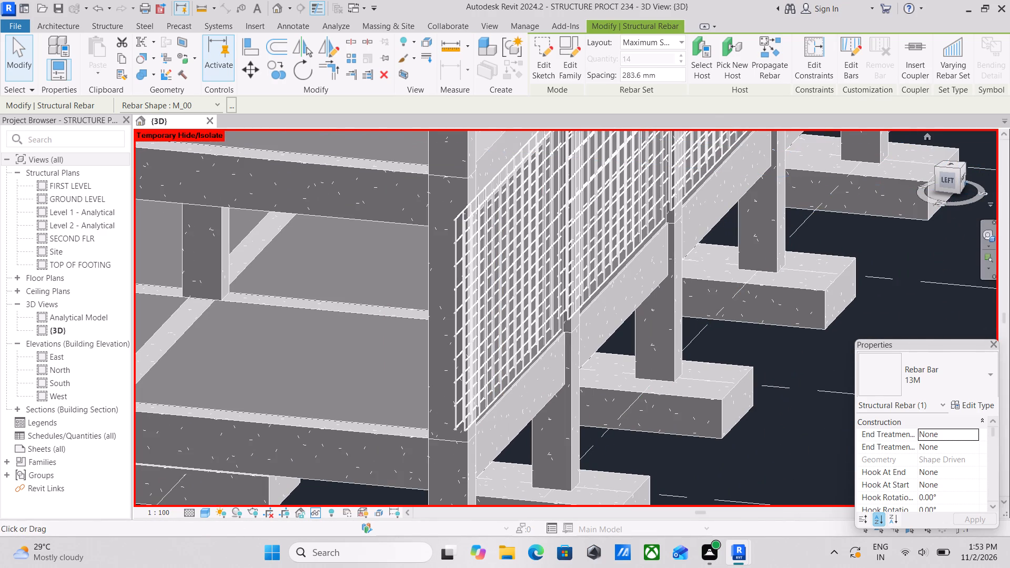
{"action": "left_click", "coordinate": [963, 180]}
{"action": "scroll", "coordinate": [617, 331], "scroll_direction": "down", "scroll_amount": 4}
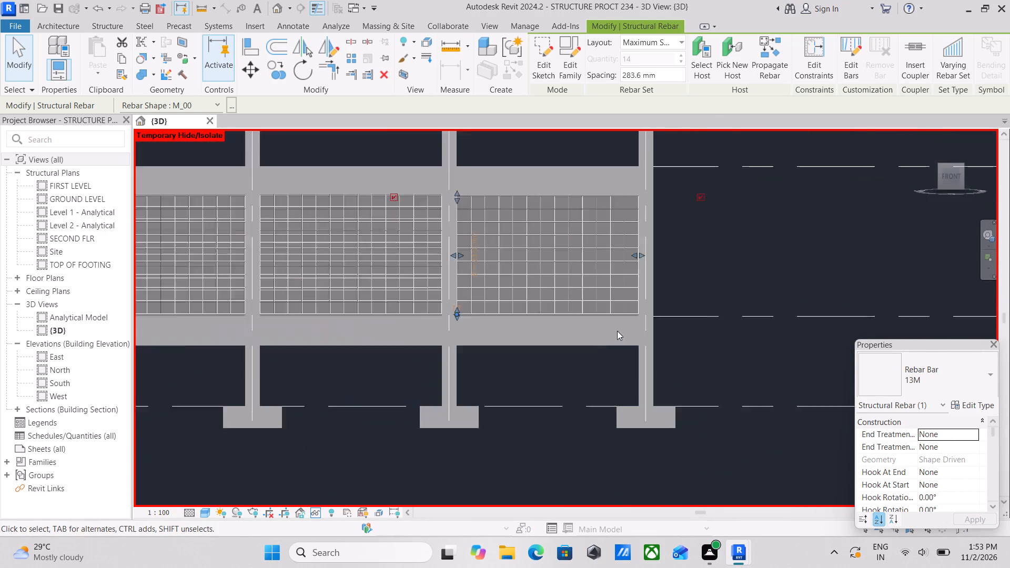
{"action": "middle_click_drag", "start_coordinate": [517, 330], "coordinate": [728, 307]}
{"action": "middle_click_drag", "start_coordinate": [331, 286], "coordinate": [551, 324]}
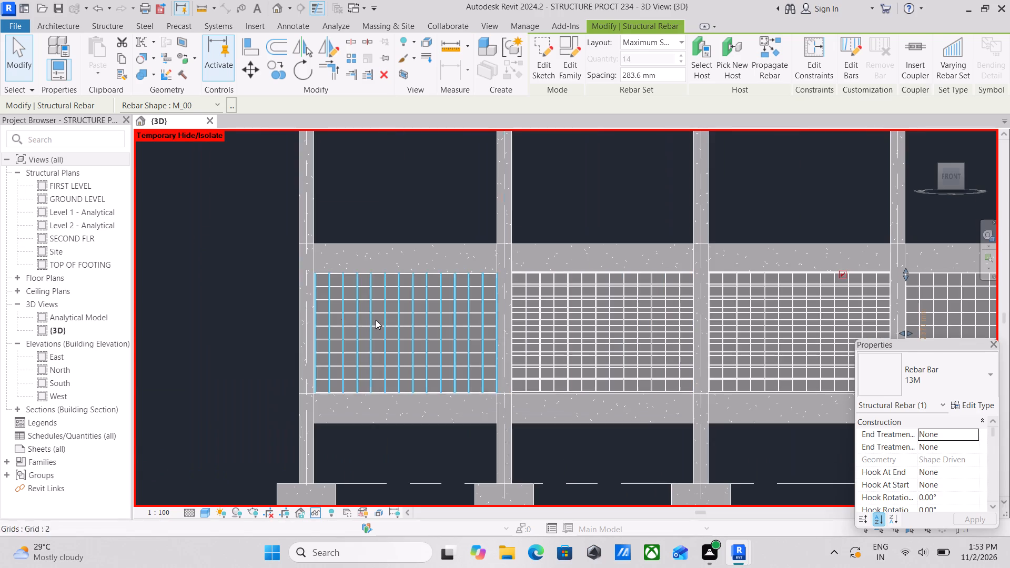
{"action": "scroll", "coordinate": [305, 321], "scroll_direction": "up", "scroll_amount": 3}
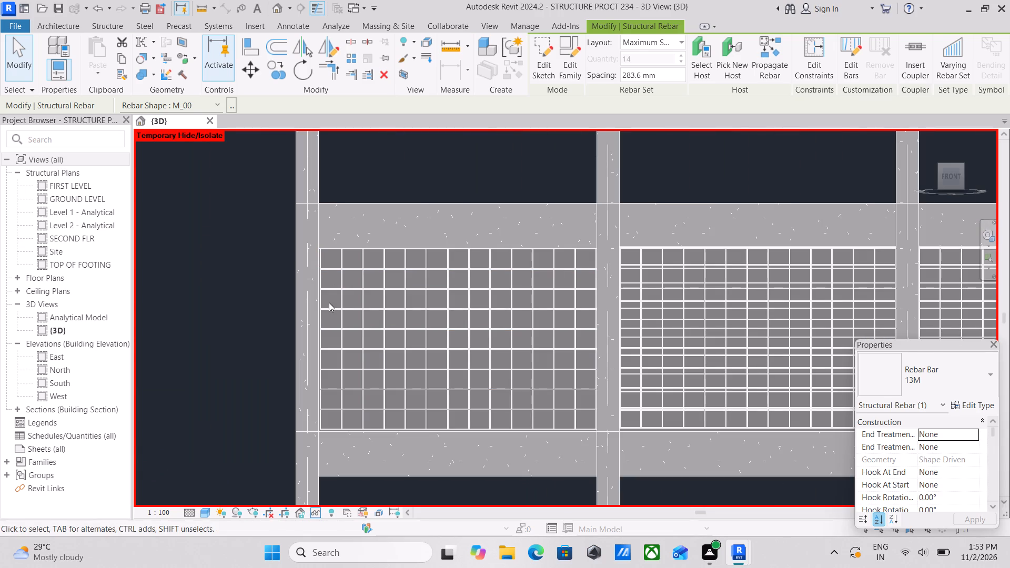
{"action": "scroll", "coordinate": [353, 326], "scroll_direction": "down", "scroll_amount": 3}
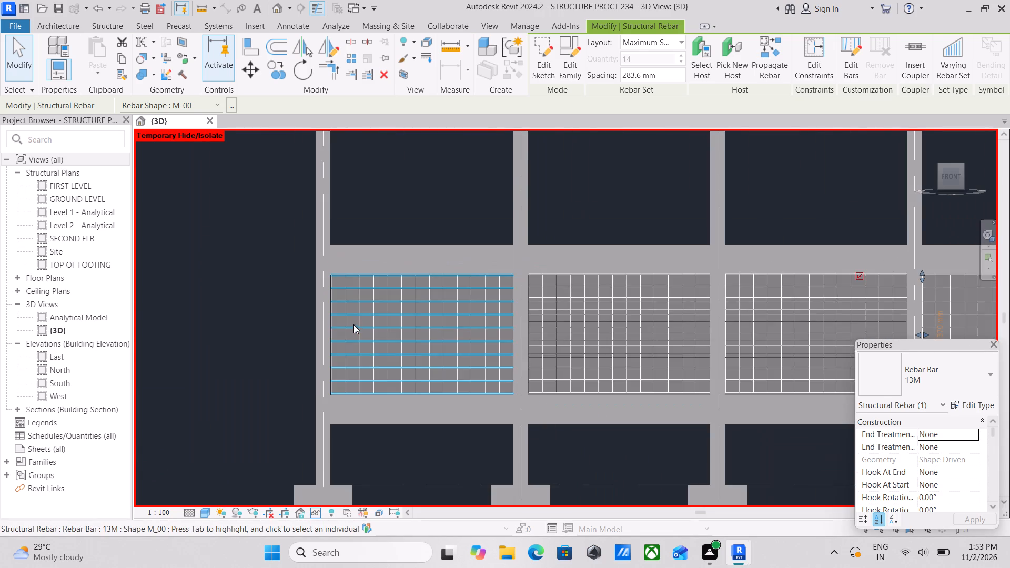
{"action": "middle_click_drag", "start_coordinate": [353, 324], "coordinate": [427, 412], "text": "shift"}
{"action": "middle_click_drag", "start_coordinate": [473, 406], "coordinate": [510, 297]}
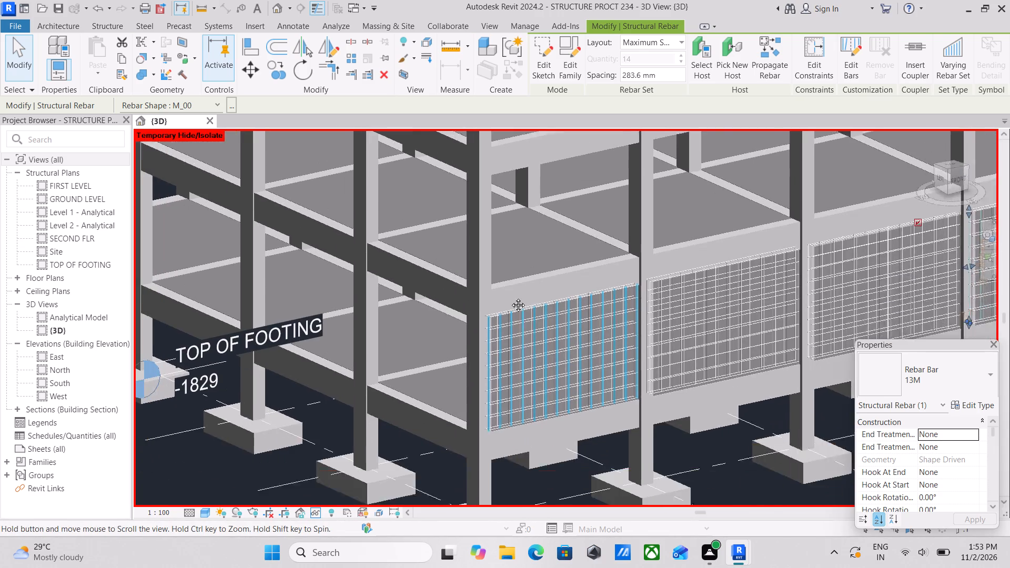
{"action": "middle_click_drag", "start_coordinate": [510, 297], "coordinate": [509, 299]}
{"action": "scroll", "coordinate": [485, 368], "scroll_direction": "up", "scroll_amount": 9}
{"action": "scroll", "coordinate": [509, 383], "scroll_direction": "down", "scroll_amount": 2}
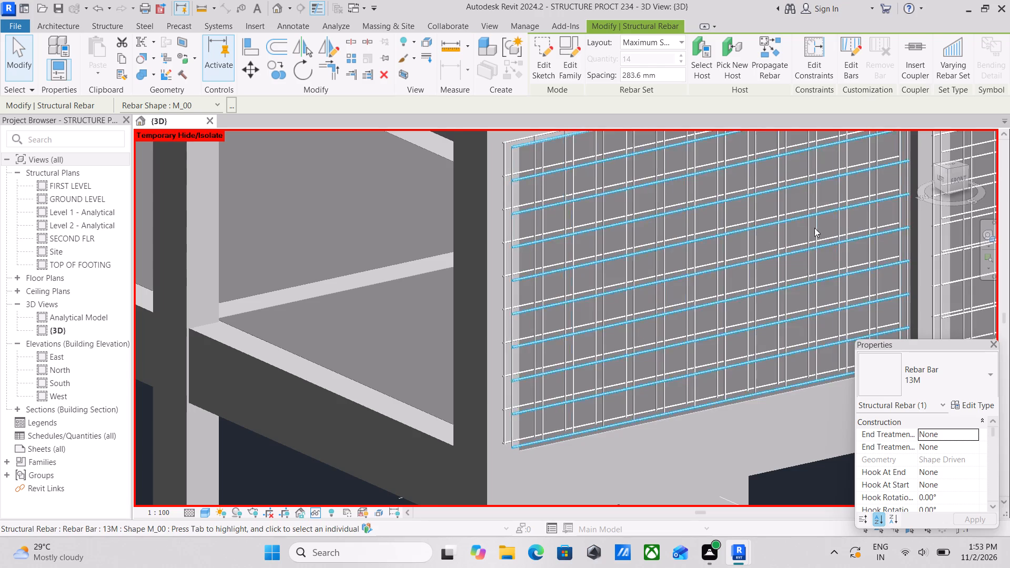
{"action": "left_click", "coordinate": [956, 187]}
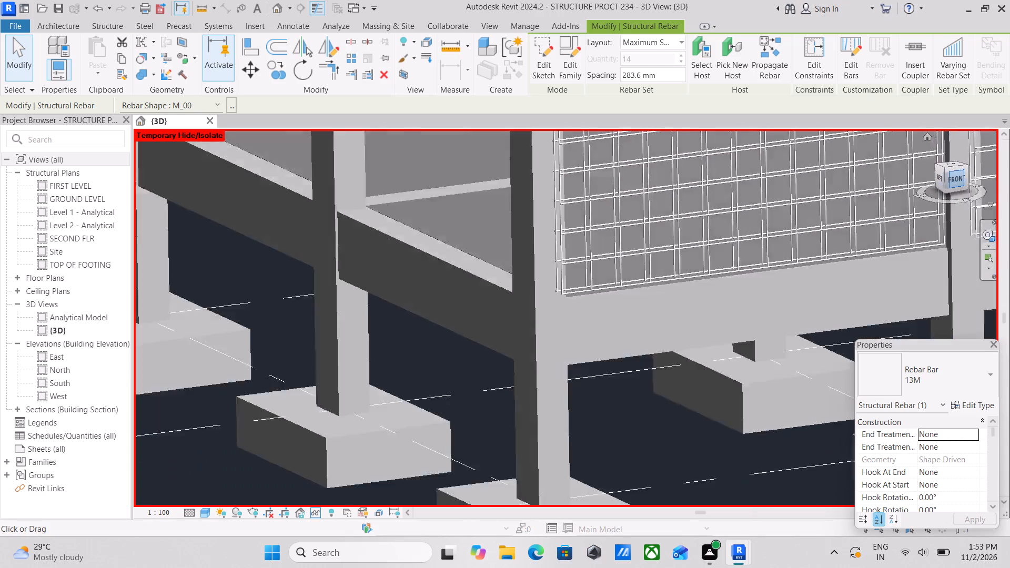
Shorten the first bay's front-face horizontal rebar set at the corner-column end, back to the column's inner face.
{"action": "scroll", "coordinate": [518, 331], "scroll_direction": "down", "scroll_amount": 3}
{"action": "middle_click_drag", "start_coordinate": [518, 331], "coordinate": [599, 336]}
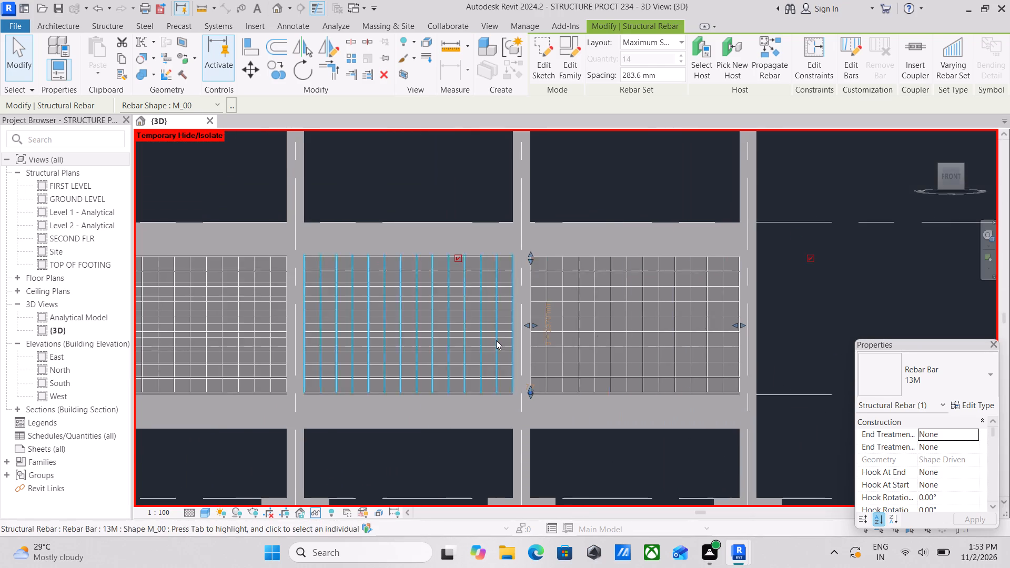
{"action": "middle_click_drag", "start_coordinate": [496, 340], "coordinate": [736, 321]}
{"action": "scroll", "coordinate": [736, 321], "scroll_direction": "down", "scroll_amount": 1}
{"action": "middle_click_drag", "start_coordinate": [234, 310], "coordinate": [351, 319]}
{"action": "scroll", "coordinate": [328, 321], "scroll_direction": "up", "scroll_amount": 4}
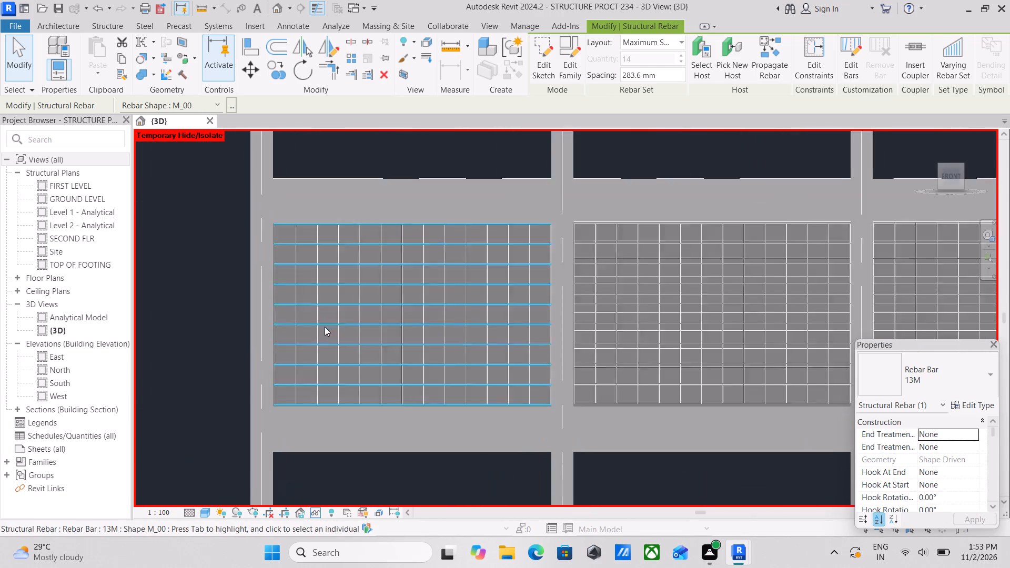
{"action": "scroll", "coordinate": [239, 426], "scroll_direction": "up", "scroll_amount": 8}
{"action": "left_click", "coordinate": [299, 398]}
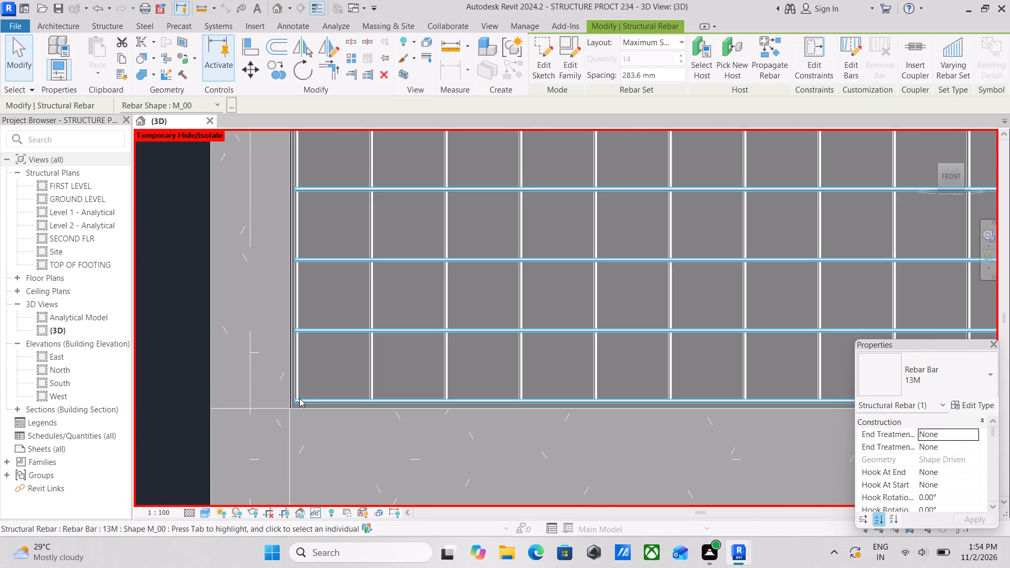
{"action": "scroll", "coordinate": [299, 398], "scroll_direction": "down", "scroll_amount": 12}
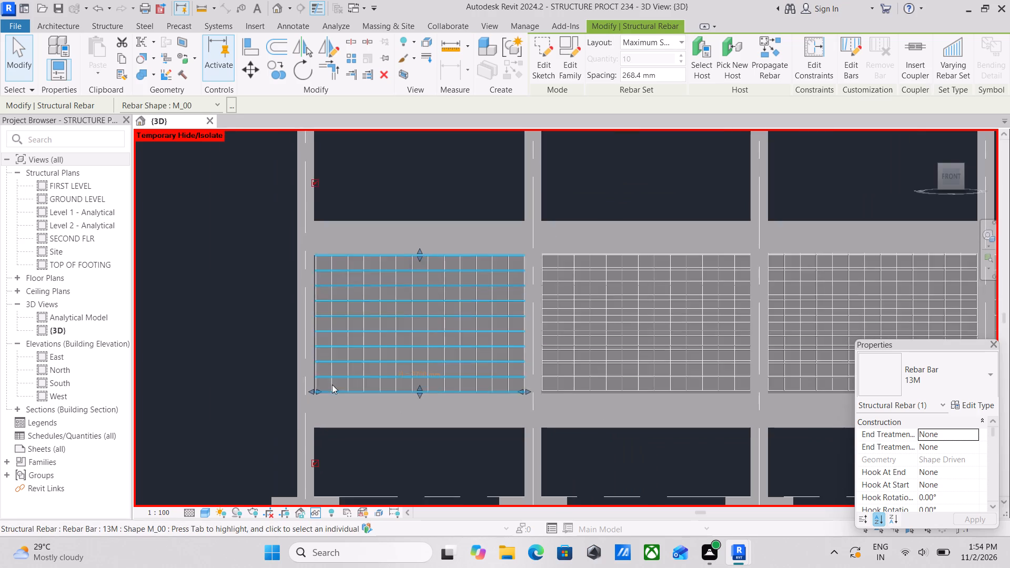
{"action": "scroll", "coordinate": [332, 384], "scroll_direction": "down", "scroll_amount": 2}
{"action": "middle_click_drag", "start_coordinate": [334, 381], "coordinate": [411, 451], "text": "shift"}
{"action": "middle_click_drag", "start_coordinate": [359, 381], "coordinate": [365, 388], "text": "shift"}
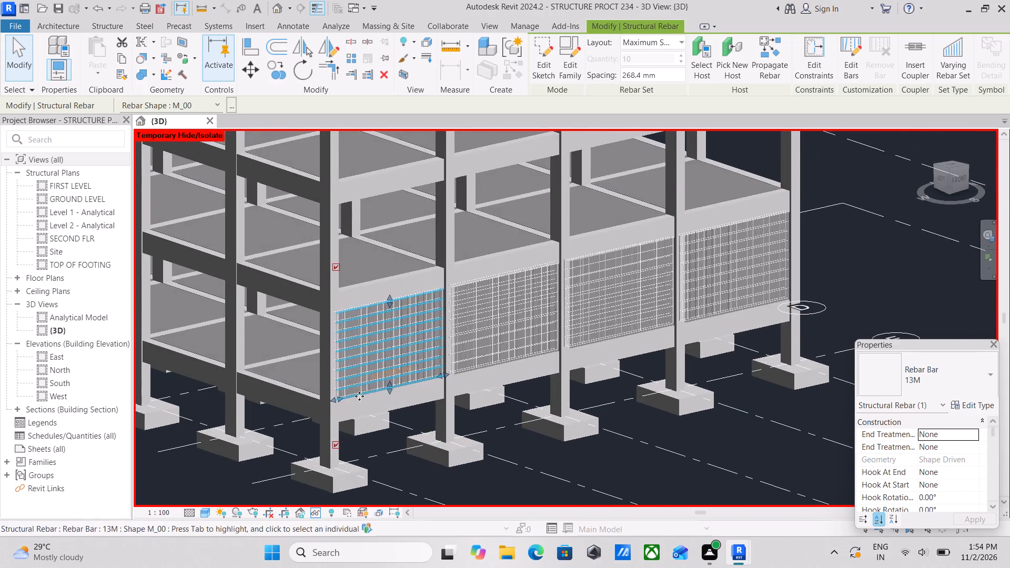
{"action": "scroll", "coordinate": [311, 412], "scroll_direction": "up", "scroll_amount": 8}
{"action": "scroll", "coordinate": [369, 394], "scroll_direction": "up", "scroll_amount": 14}
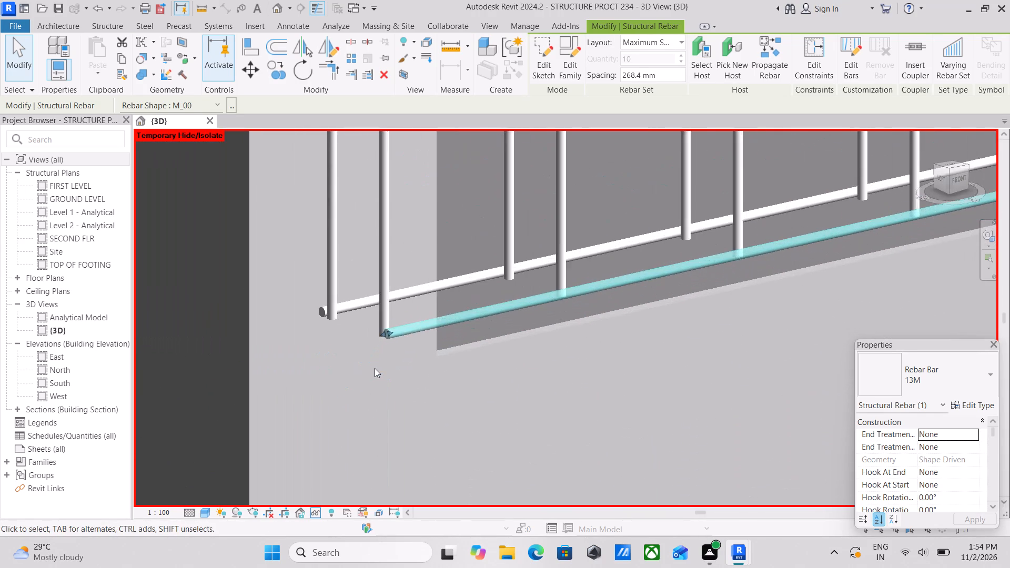
{"action": "scroll", "coordinate": [375, 368], "scroll_direction": "up", "scroll_amount": 4}
{"action": "left_click_drag", "start_coordinate": [398, 314], "coordinate": [450, 308]}
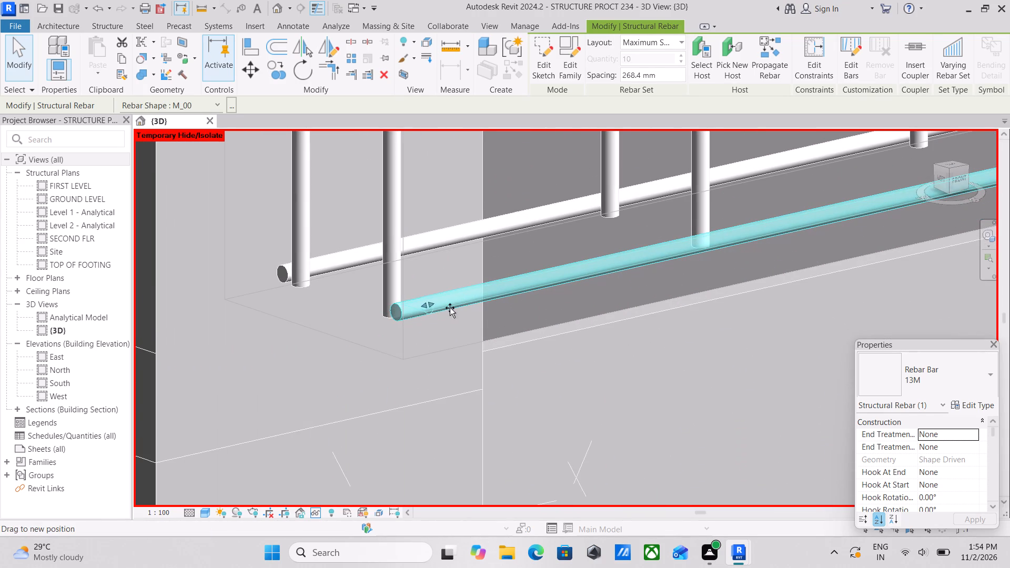
{"action": "left_click_drag", "start_coordinate": [450, 308], "coordinate": [490, 300]}
{"action": "scroll", "coordinate": [490, 301], "scroll_direction": "down", "scroll_amount": 8}
Shorten the first bay's rear horizontal rebar set at the corner-column end, back to the column's inner face.
{"action": "middle_click_drag", "start_coordinate": [472, 328], "coordinate": [472, 328]}
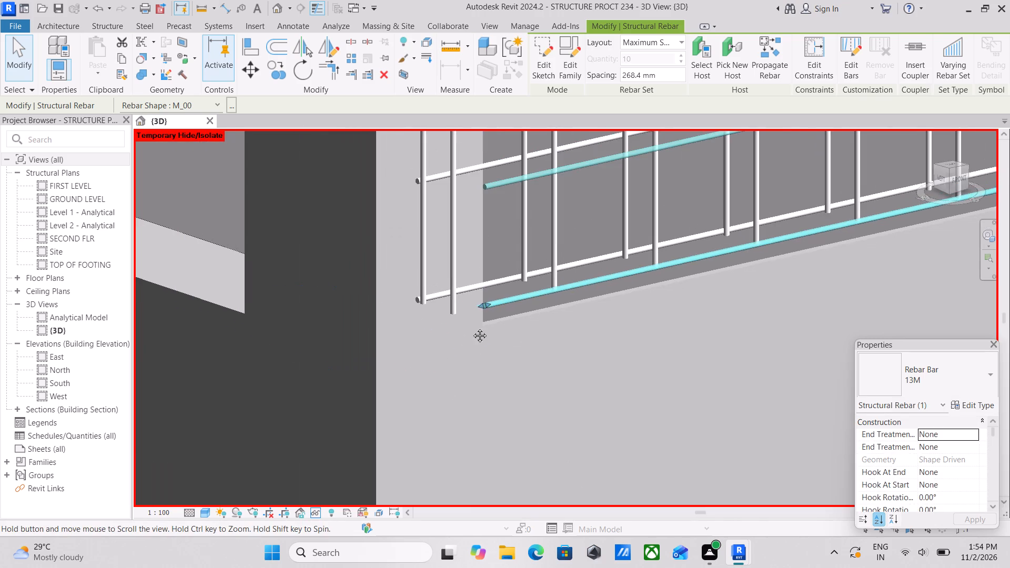
{"action": "middle_click_drag", "start_coordinate": [472, 328], "coordinate": [456, 362]}
{"action": "scroll", "coordinate": [456, 361], "scroll_direction": "up", "scroll_amount": 1}
{"action": "left_click", "coordinate": [405, 276]}
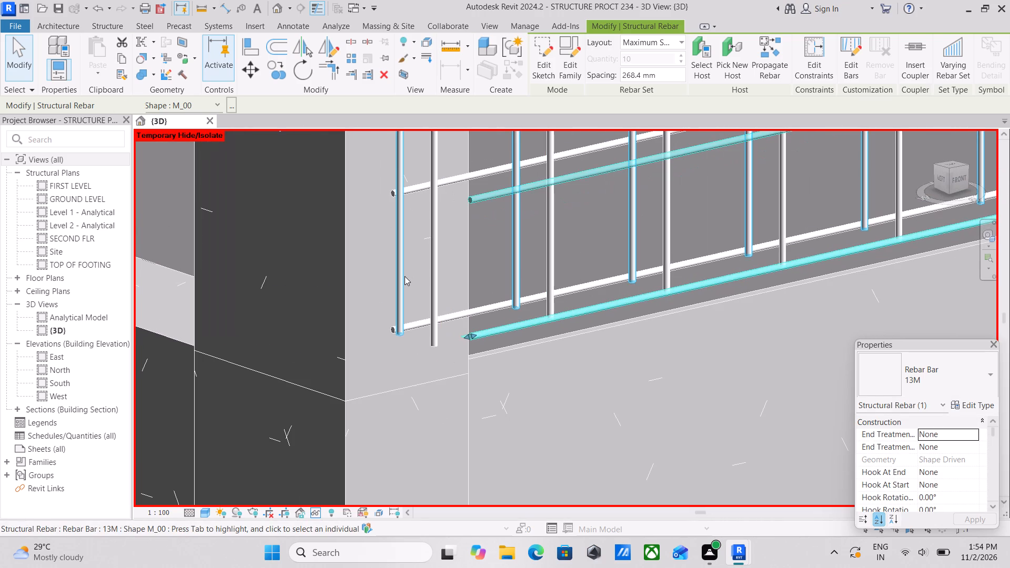
{"action": "scroll", "coordinate": [417, 313], "scroll_direction": "up", "scroll_amount": 6}
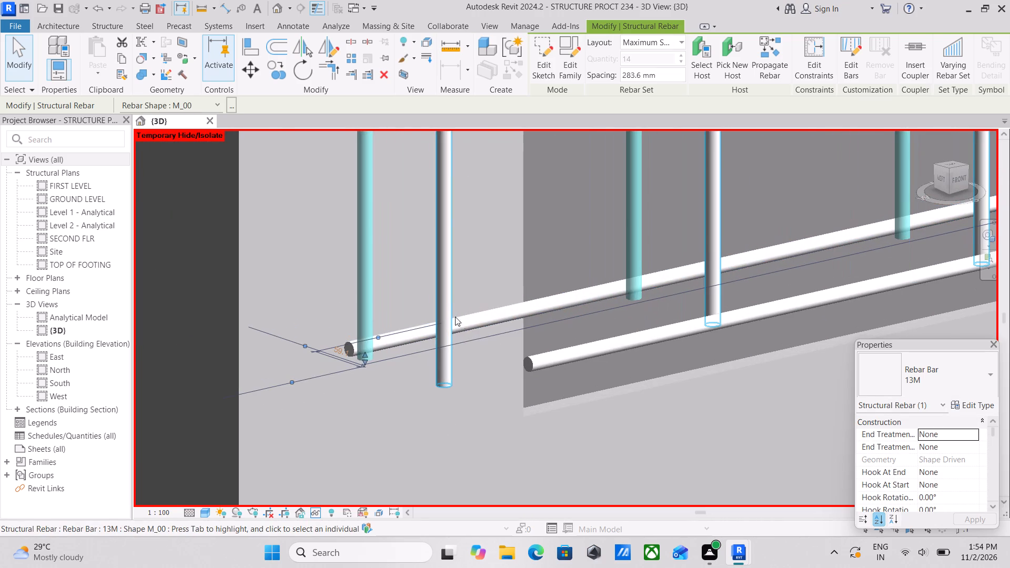
{"action": "left_click", "coordinate": [472, 323]}
{"action": "scroll", "coordinate": [403, 331], "scroll_direction": "down", "scroll_amount": 3}
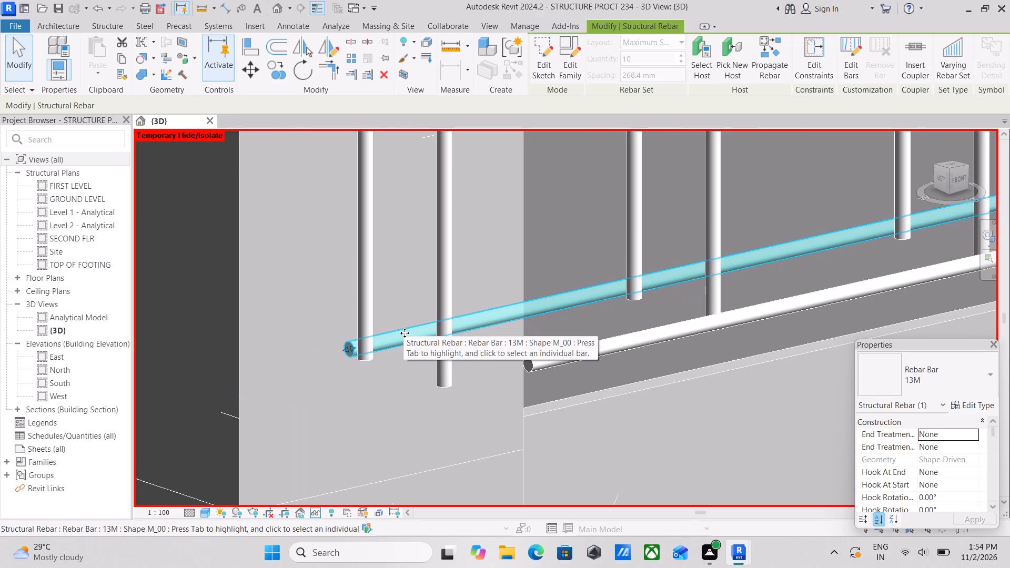
{"action": "left_click_drag", "start_coordinate": [370, 339], "coordinate": [479, 320]}
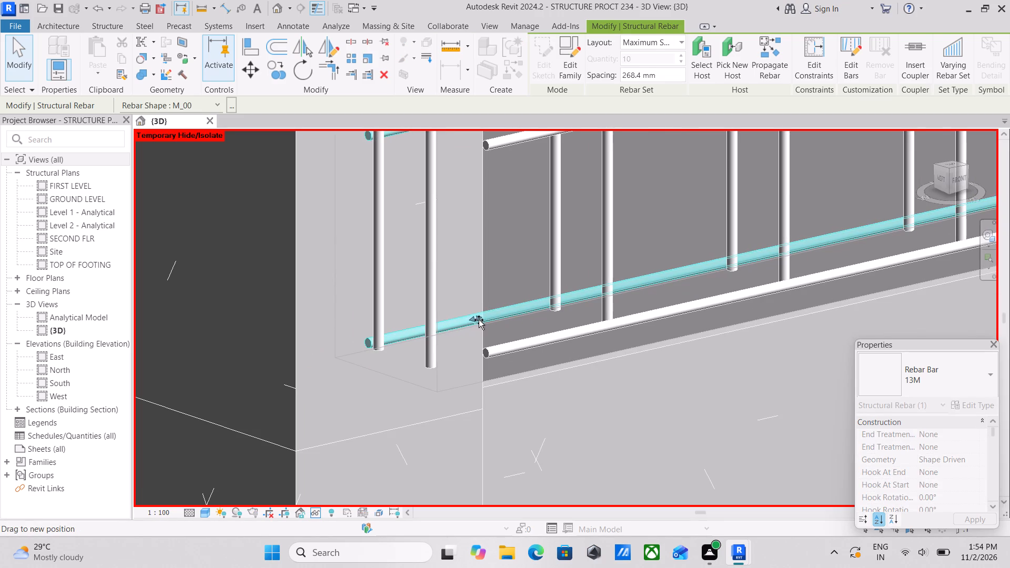
{"action": "left_click_drag", "start_coordinate": [479, 320], "coordinate": [483, 317]}
{"action": "scroll", "coordinate": [483, 317], "scroll_direction": "down", "scroll_amount": 4}
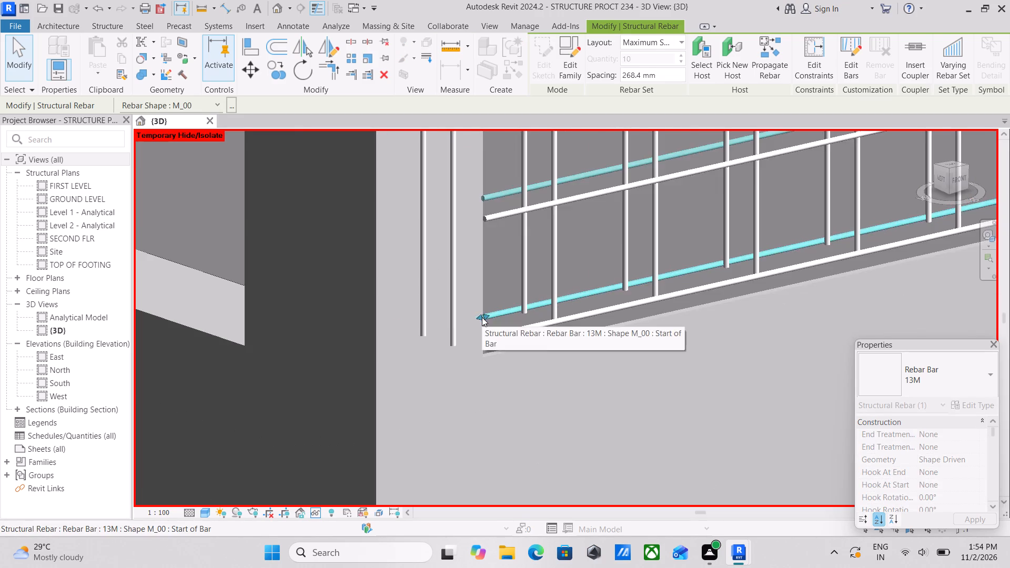
Move the first bar of the first bay's front-face vertical rebar set out of the corner column to the column's inner face.
{"action": "scroll", "coordinate": [482, 317], "scroll_direction": "down", "scroll_amount": 3}
{"action": "middle_click_drag", "start_coordinate": [482, 317], "coordinate": [431, 400]}
{"action": "scroll", "coordinate": [431, 393], "scroll_direction": "up", "scroll_amount": 1}
{"action": "scroll", "coordinate": [437, 217], "scroll_direction": "down", "scroll_amount": 2}
{"action": "middle_click_drag", "start_coordinate": [437, 217], "coordinate": [416, 359]}
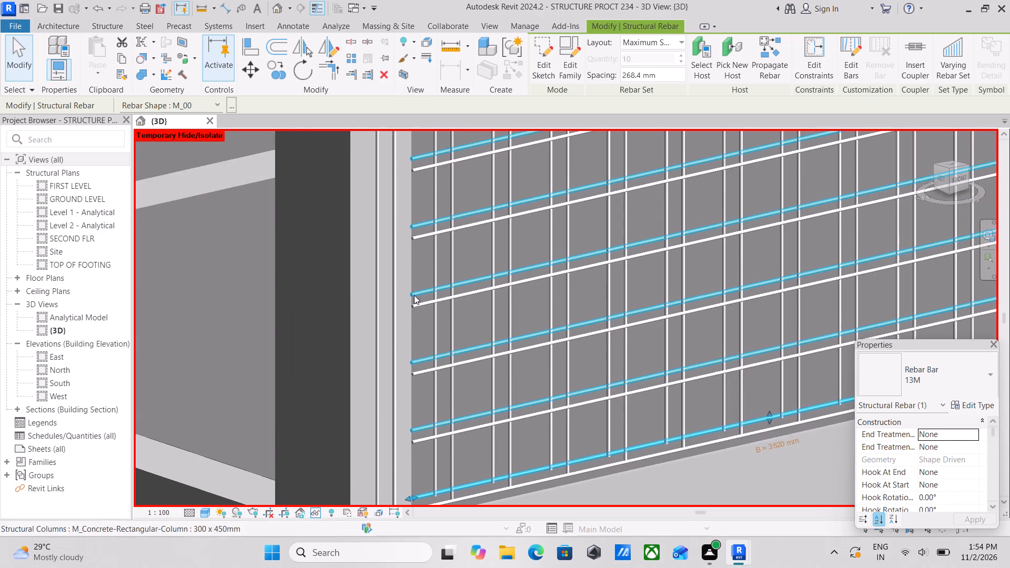
{"action": "middle_click_drag", "start_coordinate": [414, 244], "coordinate": [410, 368]}
{"action": "middle_click_drag", "start_coordinate": [414, 246], "coordinate": [398, 379]}
{"action": "middle_click_drag", "start_coordinate": [399, 241], "coordinate": [400, 293]}
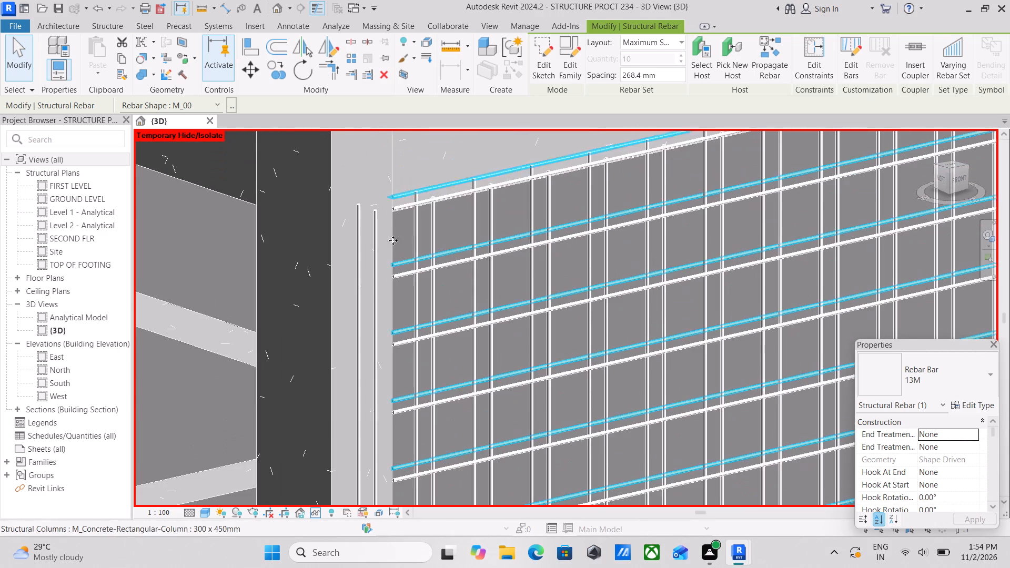
{"action": "left_click", "coordinate": [370, 221]}
{"action": "scroll", "coordinate": [376, 220], "scroll_direction": "down", "scroll_amount": 3}
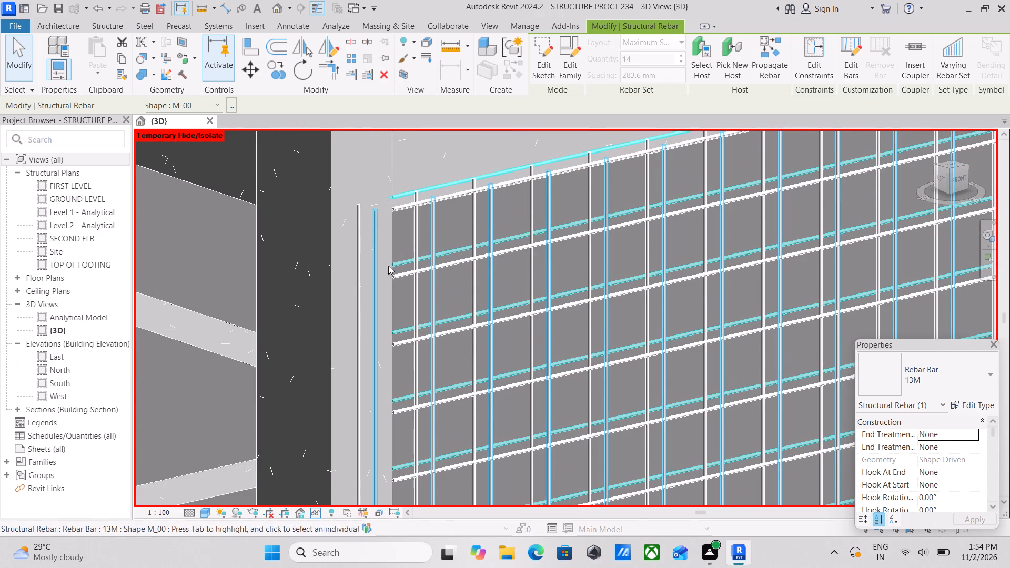
{"action": "scroll", "coordinate": [388, 266], "scroll_direction": "down", "scroll_amount": 3}
{"action": "middle_click_drag", "start_coordinate": [388, 266], "coordinate": [348, 151]}
{"action": "scroll", "coordinate": [377, 385], "scroll_direction": "up", "scroll_amount": 3}
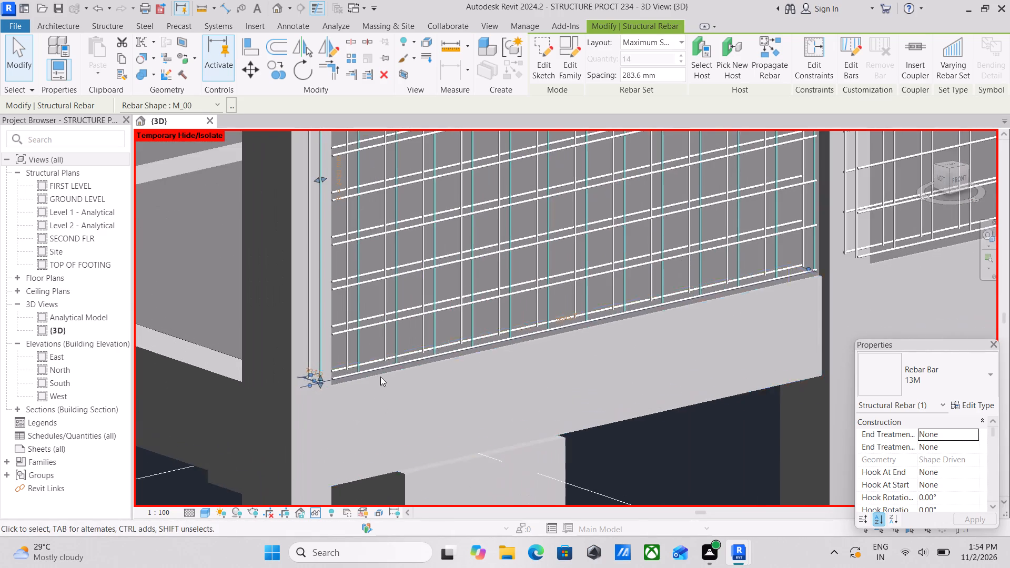
{"action": "middle_click_drag", "start_coordinate": [365, 311], "coordinate": [370, 408]}
{"action": "scroll", "coordinate": [336, 268], "scroll_direction": "up", "scroll_amount": 7}
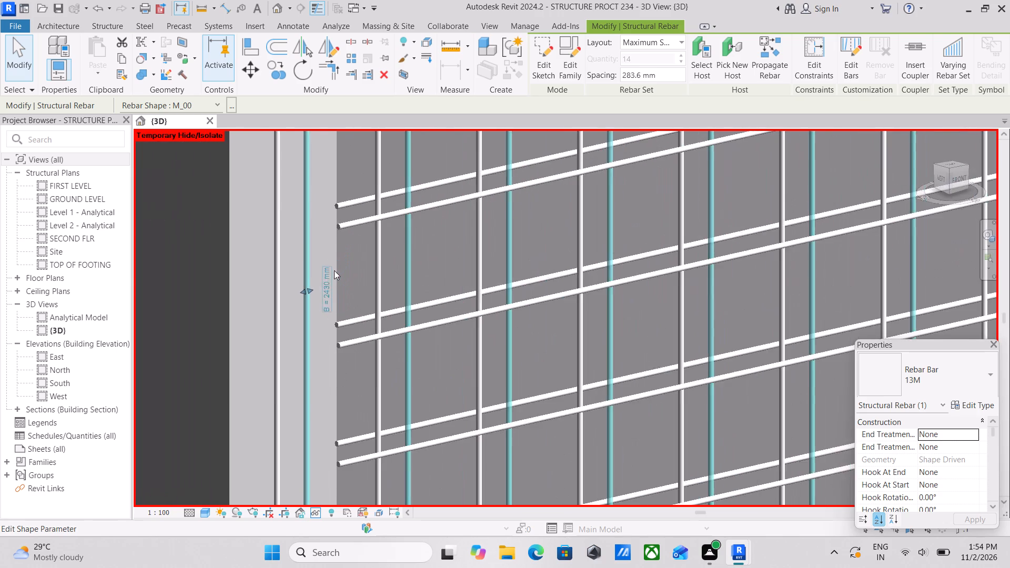
{"action": "scroll", "coordinate": [327, 277], "scroll_direction": "up", "scroll_amount": 9}
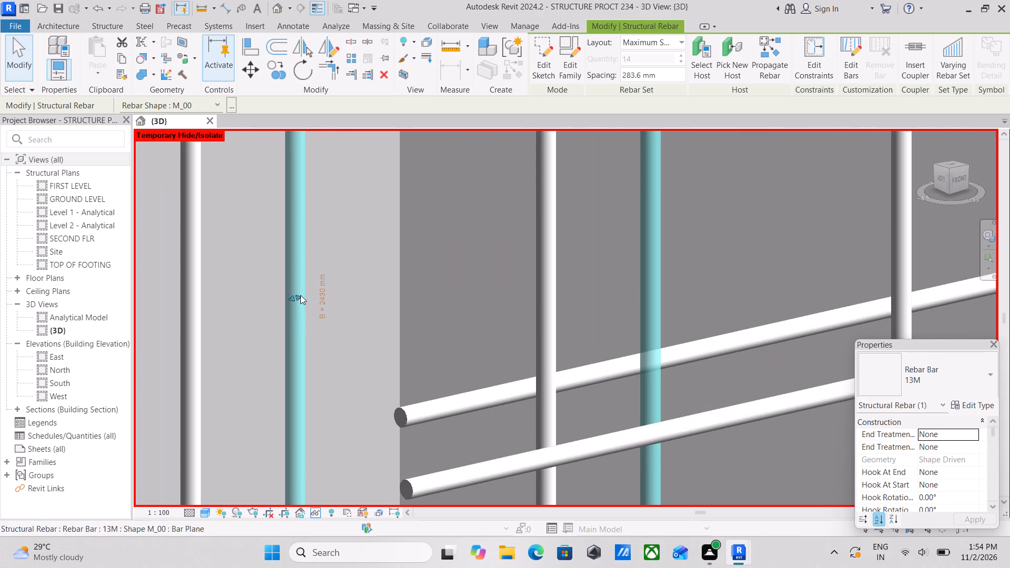
{"action": "left_click_drag", "start_coordinate": [300, 295], "coordinate": [372, 289]}
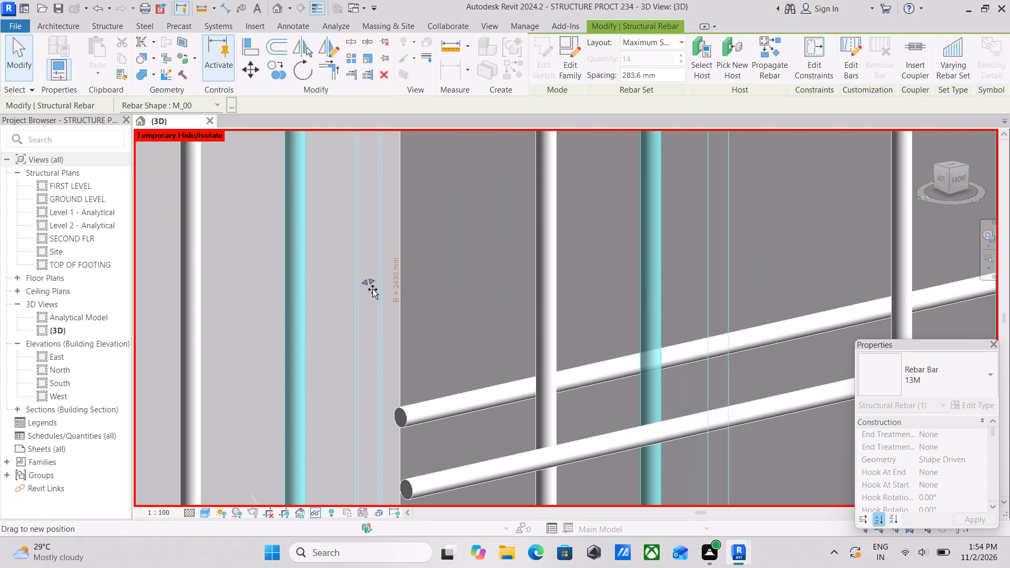
{"action": "left_click_drag", "start_coordinate": [372, 289], "coordinate": [390, 285]}
{"action": "scroll", "coordinate": [390, 285], "scroll_direction": "down", "scroll_amount": 4}
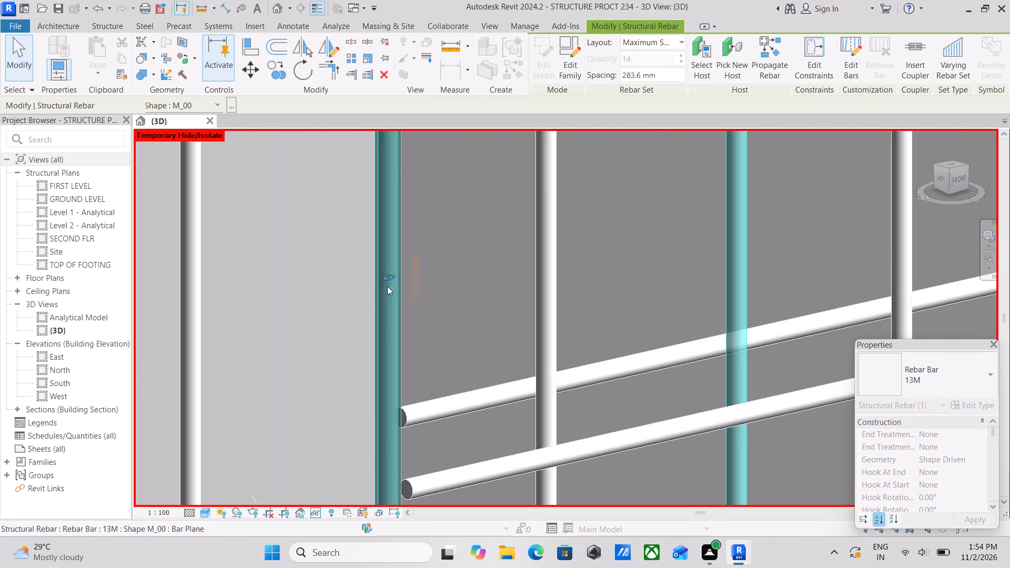
Move the first bar of the first bay's rear vertical rebar set out of the corner column to the column's inner face.
{"action": "scroll", "coordinate": [350, 301], "scroll_direction": "down", "scroll_amount": 3}
{"action": "left_click", "coordinate": [302, 311]}
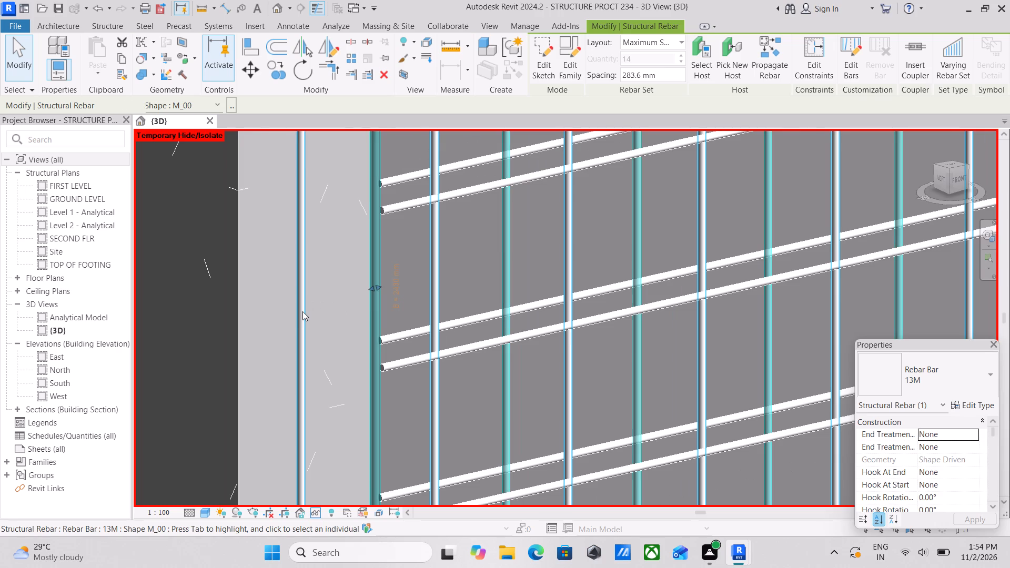
{"action": "scroll", "coordinate": [305, 310], "scroll_direction": "down", "scroll_amount": 4}
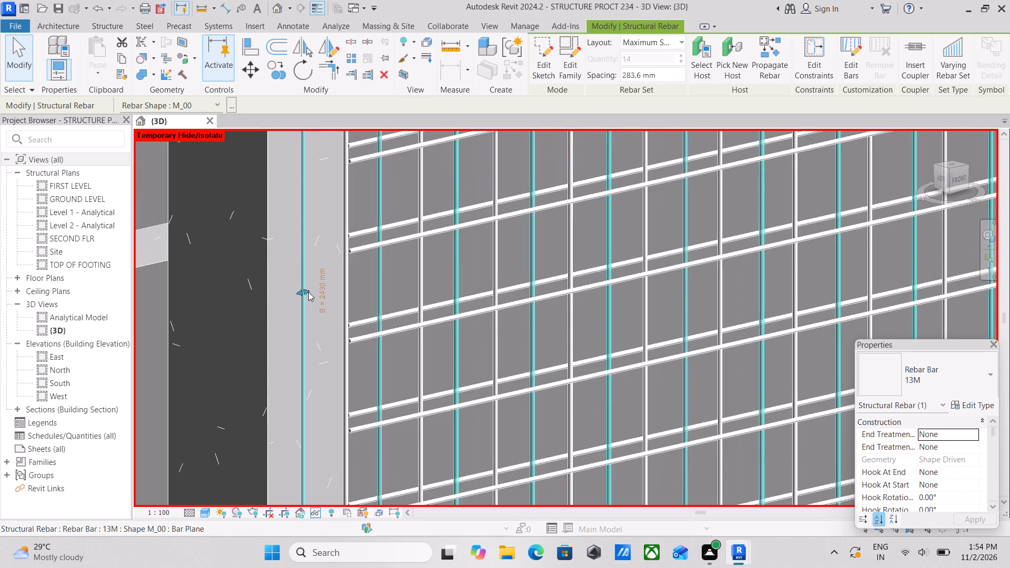
{"action": "scroll", "coordinate": [308, 292], "scroll_direction": "up", "scroll_amount": 10}
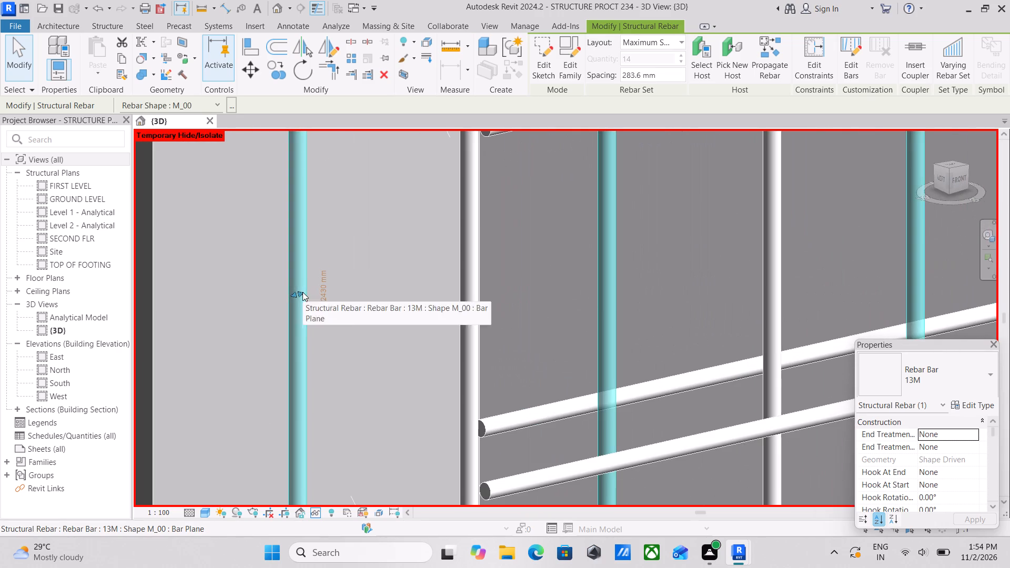
{"action": "left_click_drag", "start_coordinate": [302, 292], "coordinate": [464, 280]}
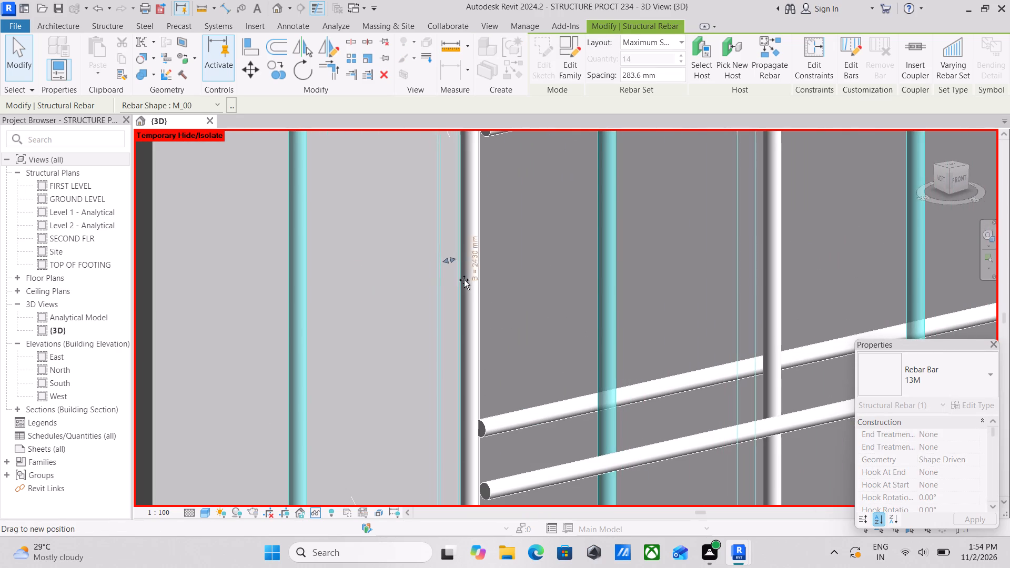
{"action": "left_click_drag", "start_coordinate": [464, 280], "coordinate": [467, 278]}
{"action": "scroll", "coordinate": [470, 271], "scroll_direction": "up", "scroll_amount": 6}
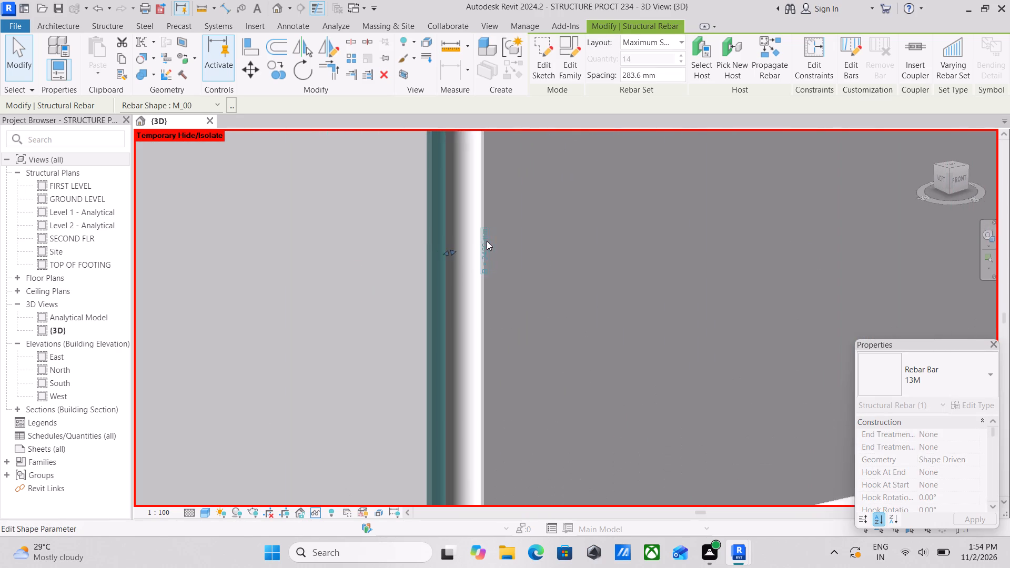
{"action": "scroll", "coordinate": [473, 242], "scroll_direction": "up", "scroll_amount": 2}
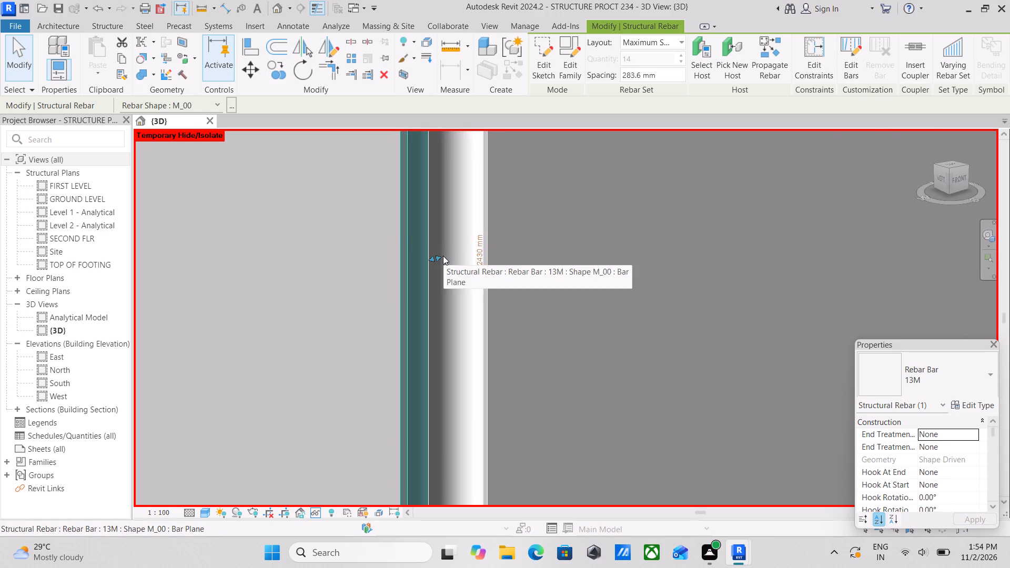
{"action": "left_click_drag", "start_coordinate": [442, 256], "coordinate": [469, 252]}
{"action": "scroll", "coordinate": [469, 252], "scroll_direction": "down", "scroll_amount": 11}
{"action": "key", "text": "Escape"}
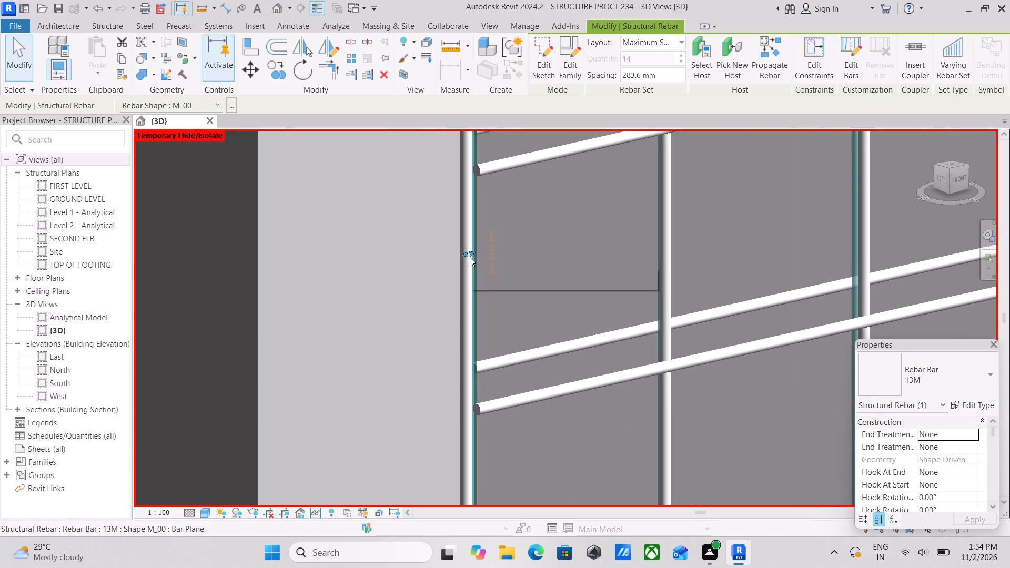
Examine the first bay's rebar mesh and the adjoining bays' bar ends at the columns from several angles.
{"action": "scroll", "coordinate": [470, 257], "scroll_direction": "down", "scroll_amount": 15}
{"action": "scroll", "coordinate": [335, 266], "scroll_direction": "down", "scroll_amount": 3}
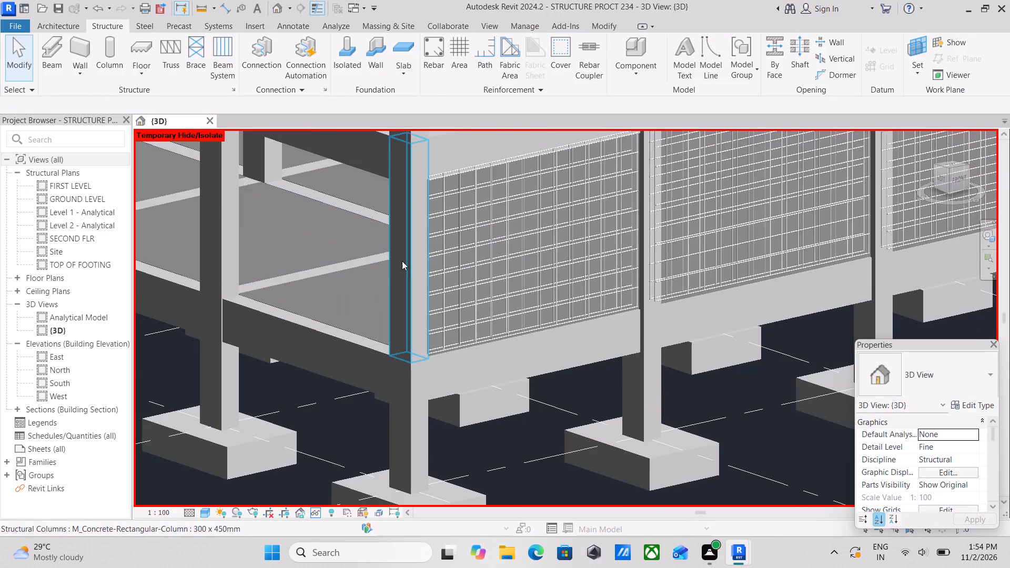
{"action": "middle_click_drag", "start_coordinate": [402, 259], "coordinate": [301, 327], "text": "shift"}
{"action": "scroll", "coordinate": [387, 286], "scroll_direction": "down", "scroll_amount": 1}
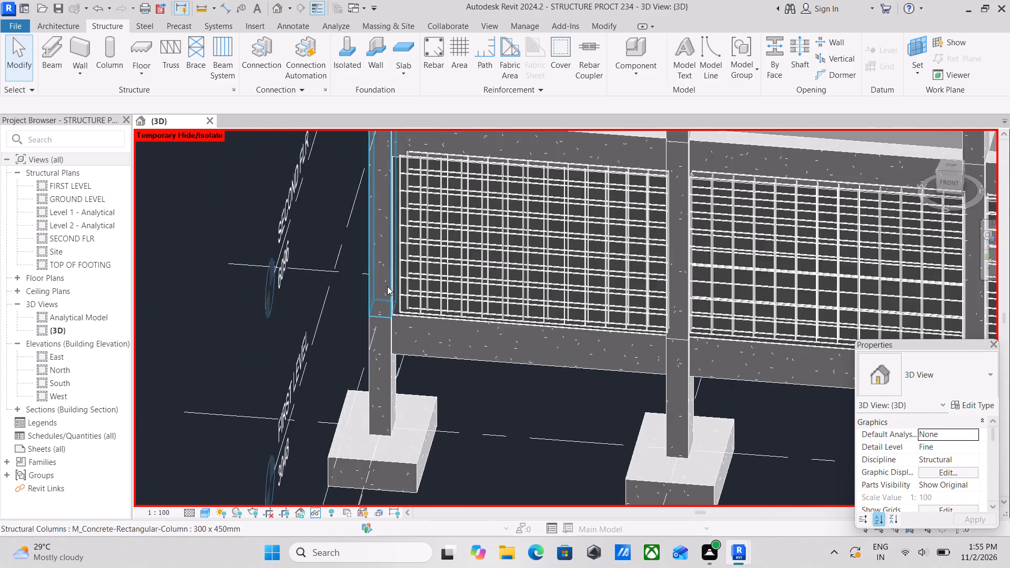
{"action": "middle_click_drag", "start_coordinate": [387, 286], "coordinate": [442, 308], "text": "shift"}
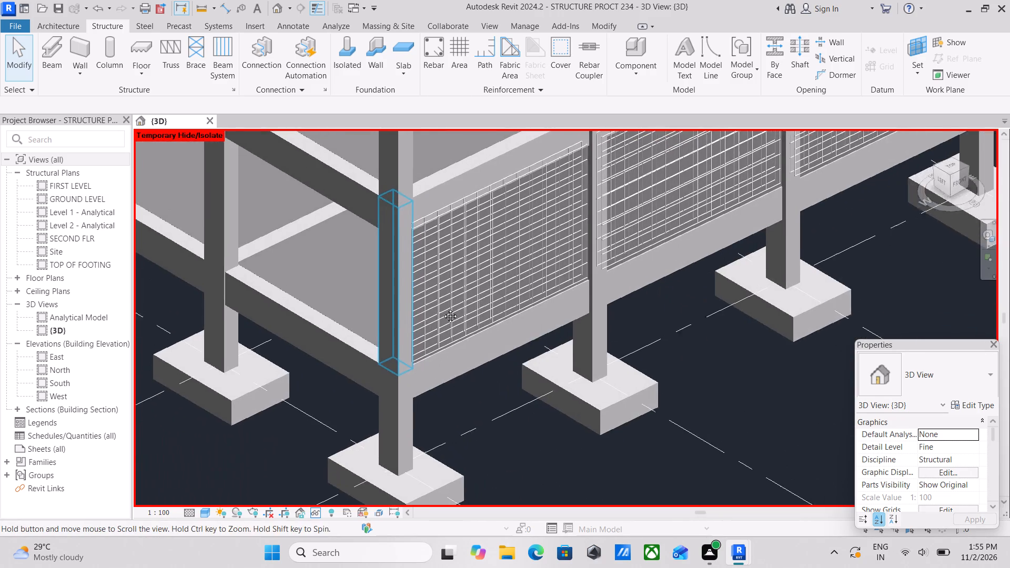
{"action": "middle_click_drag", "start_coordinate": [442, 308], "coordinate": [405, 313], "text": "shift"}
{"action": "middle_click_drag", "start_coordinate": [480, 288], "coordinate": [376, 293]}
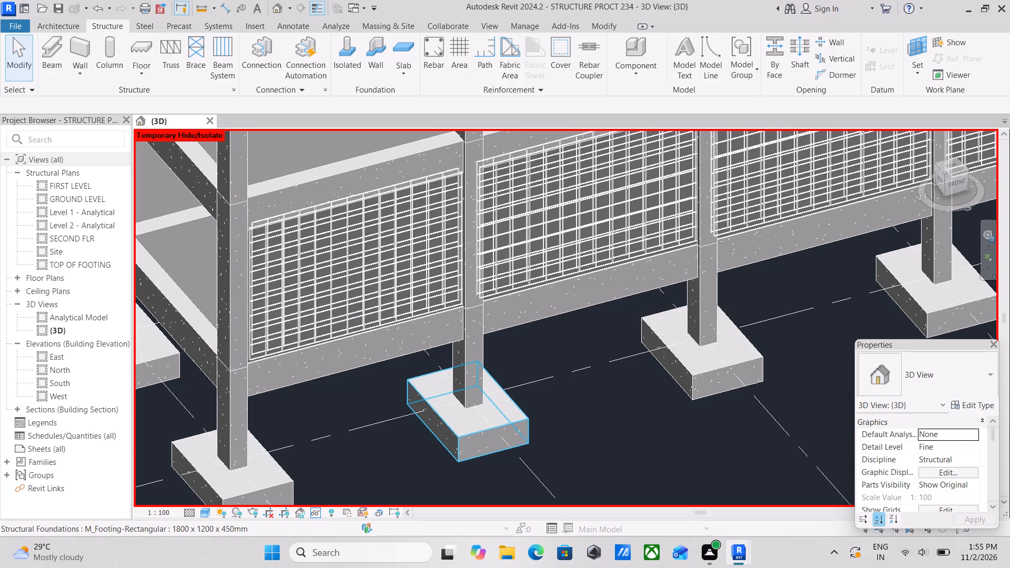
Move the first bar of the second bay's front-face vertical rebar set out of the column shared with the first bay, to the column's face.
{"action": "scroll", "coordinate": [559, 360], "scroll_direction": "up", "scroll_amount": 1}
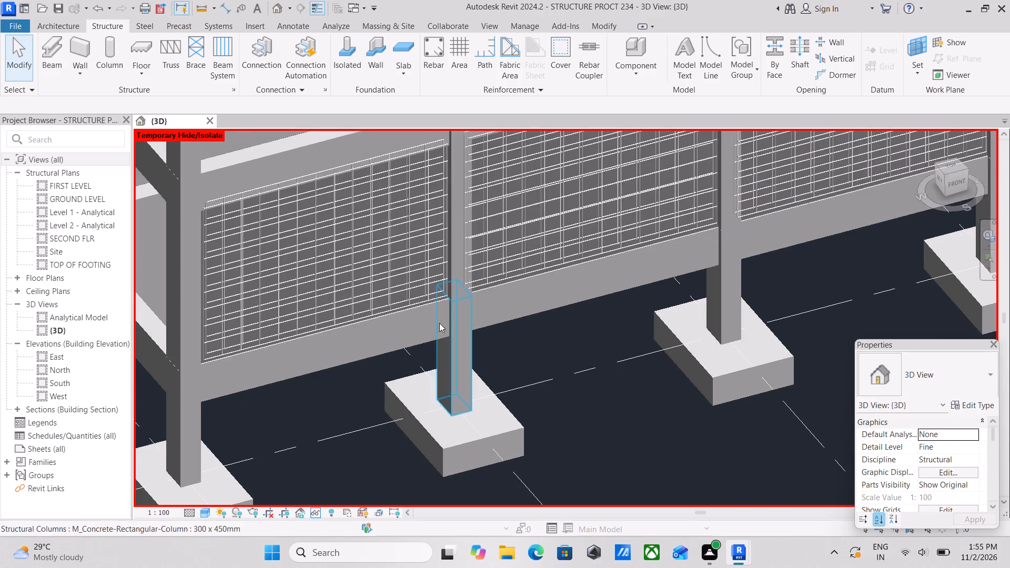
{"action": "scroll", "coordinate": [439, 272], "scroll_direction": "up", "scroll_amount": 2}
{"action": "scroll", "coordinate": [511, 237], "scroll_direction": "up", "scroll_amount": 4}
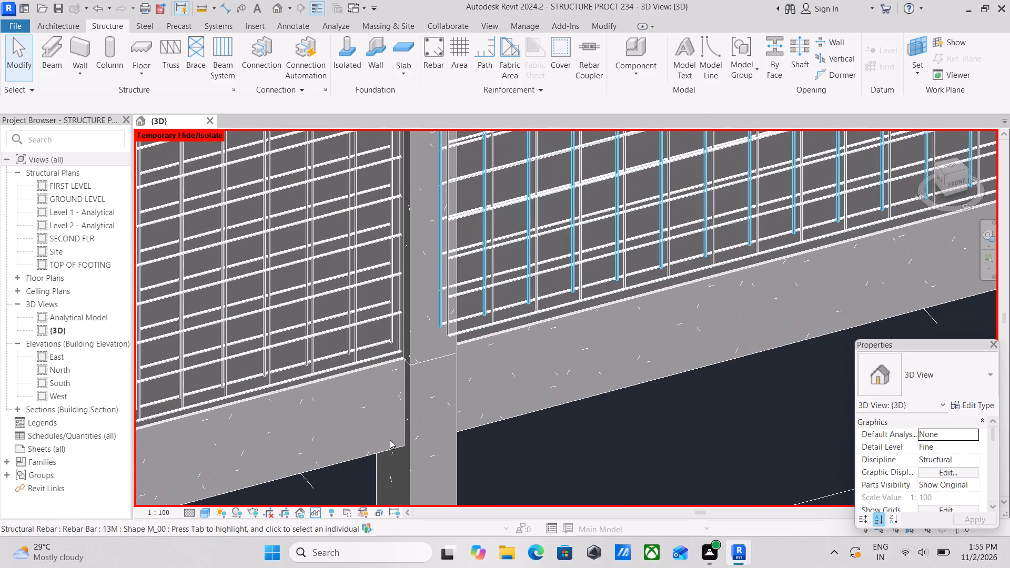
{"action": "scroll", "coordinate": [452, 296], "scroll_direction": "up", "scroll_amount": 7}
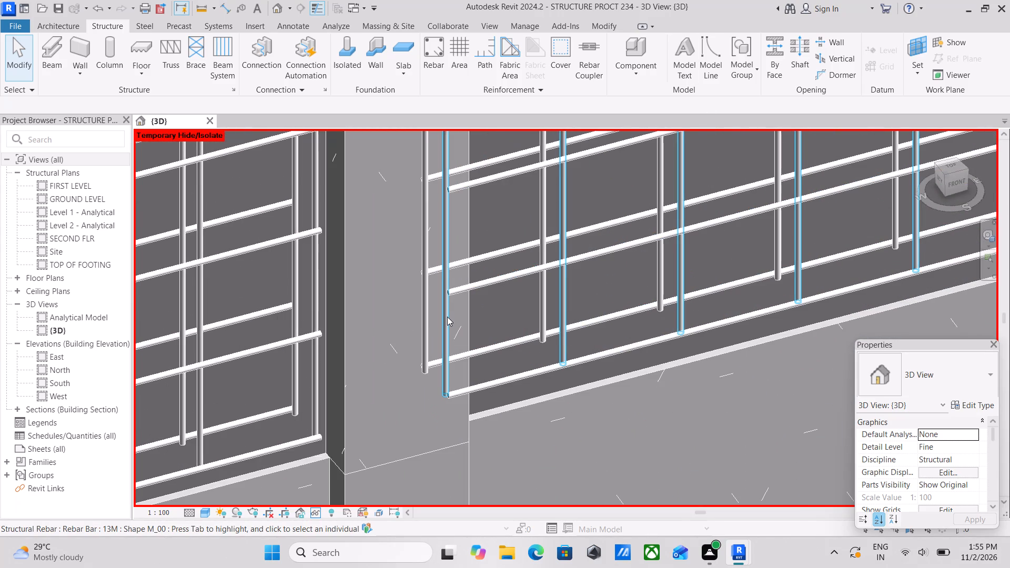
{"action": "left_click", "coordinate": [447, 315]}
{"action": "scroll", "coordinate": [494, 338], "scroll_direction": "down", "scroll_amount": 6}
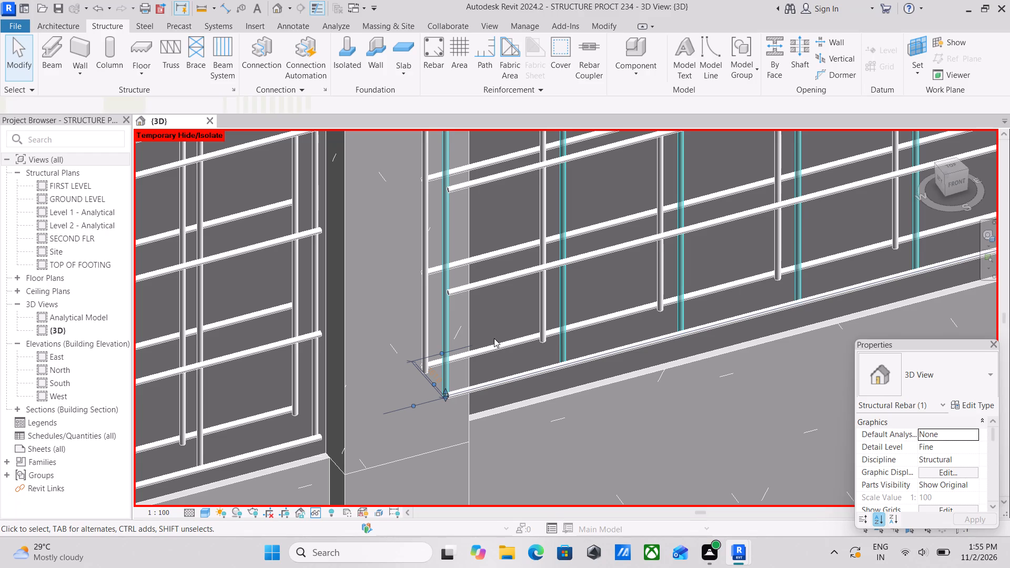
{"action": "scroll", "coordinate": [584, 274], "scroll_direction": "down", "scroll_amount": 8}
{"action": "middle_click_drag", "start_coordinate": [574, 265], "coordinate": [549, 350]}
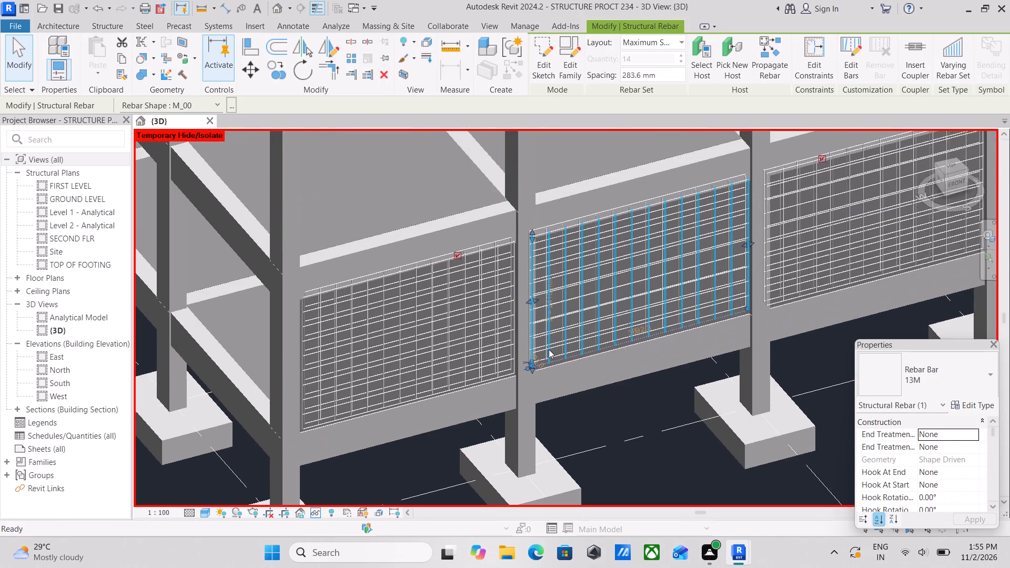
{"action": "scroll", "coordinate": [549, 348], "scroll_direction": "up", "scroll_amount": 8}
{"action": "scroll", "coordinate": [536, 356], "scroll_direction": "down", "scroll_amount": 4}
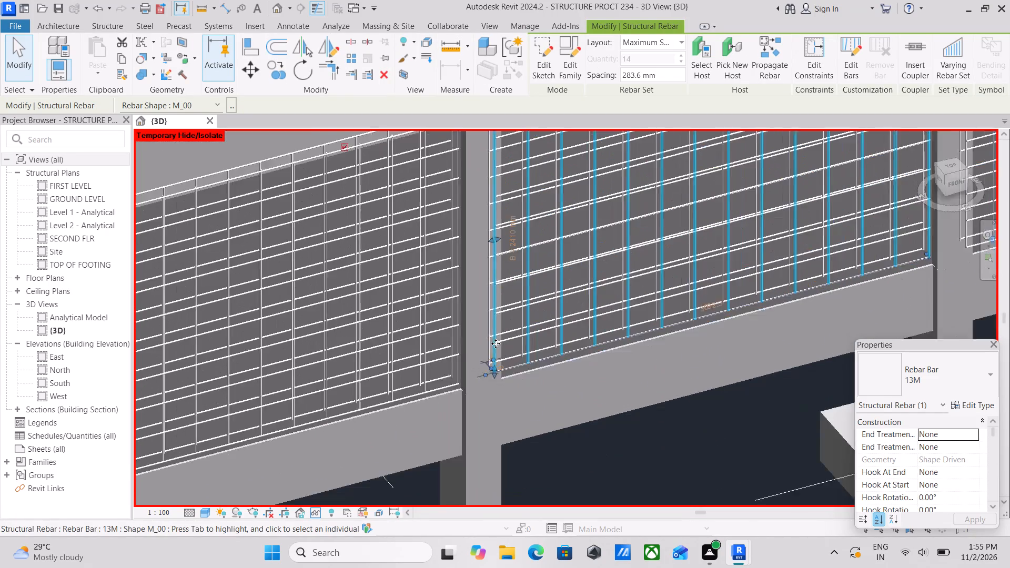
{"action": "middle_click_drag", "start_coordinate": [494, 343], "coordinate": [476, 376]}
{"action": "scroll", "coordinate": [476, 376], "scroll_direction": "up", "scroll_amount": 8}
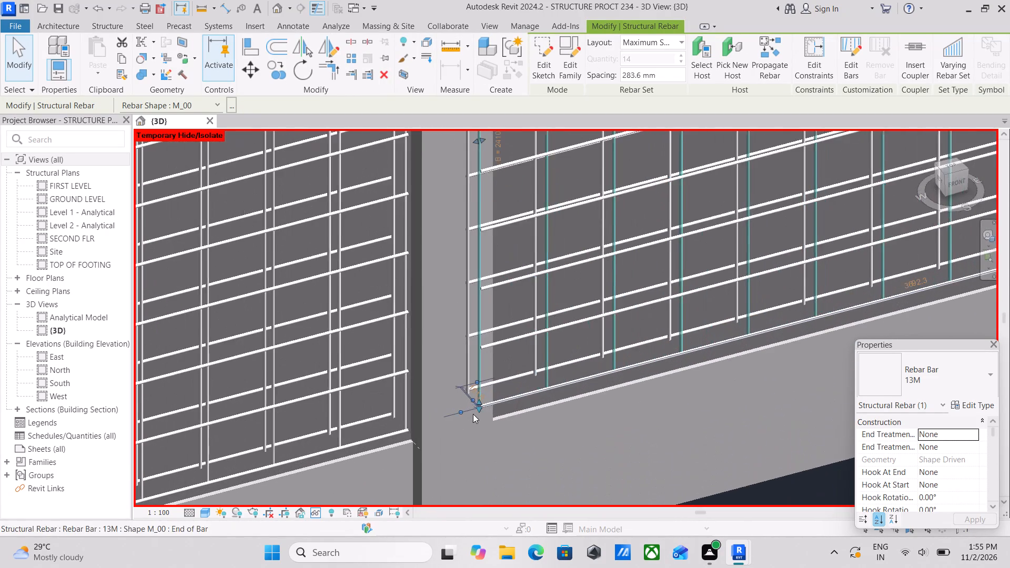
{"action": "scroll", "coordinate": [473, 414], "scroll_direction": "up", "scroll_amount": 3}
{"action": "scroll", "coordinate": [518, 331], "scroll_direction": "down", "scroll_amount": 12}
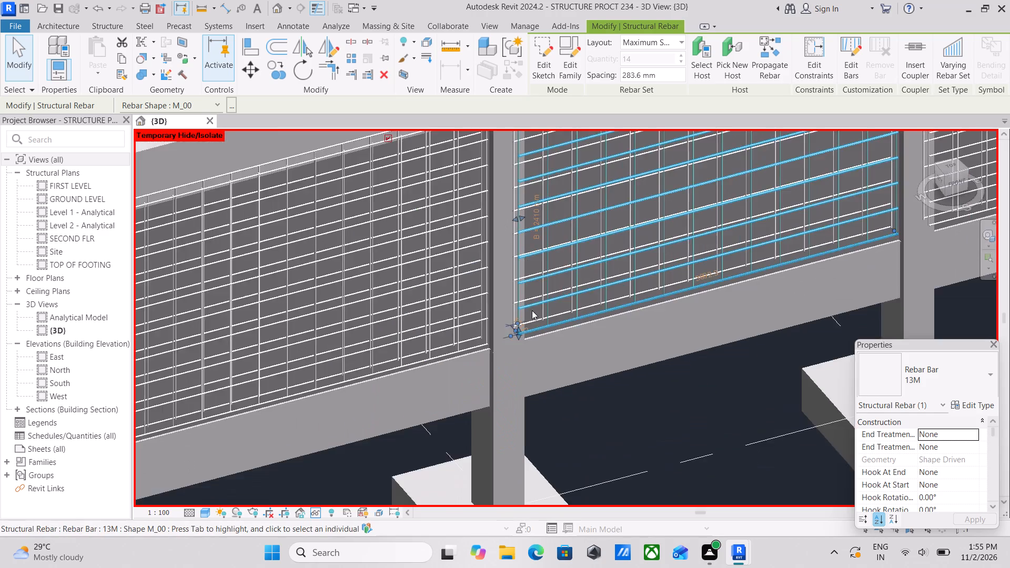
{"action": "scroll", "coordinate": [532, 310], "scroll_direction": "down", "scroll_amount": 4}
{"action": "middle_click_drag", "start_coordinate": [532, 310], "coordinate": [509, 399]}
{"action": "scroll", "coordinate": [500, 364], "scroll_direction": "up", "scroll_amount": 10}
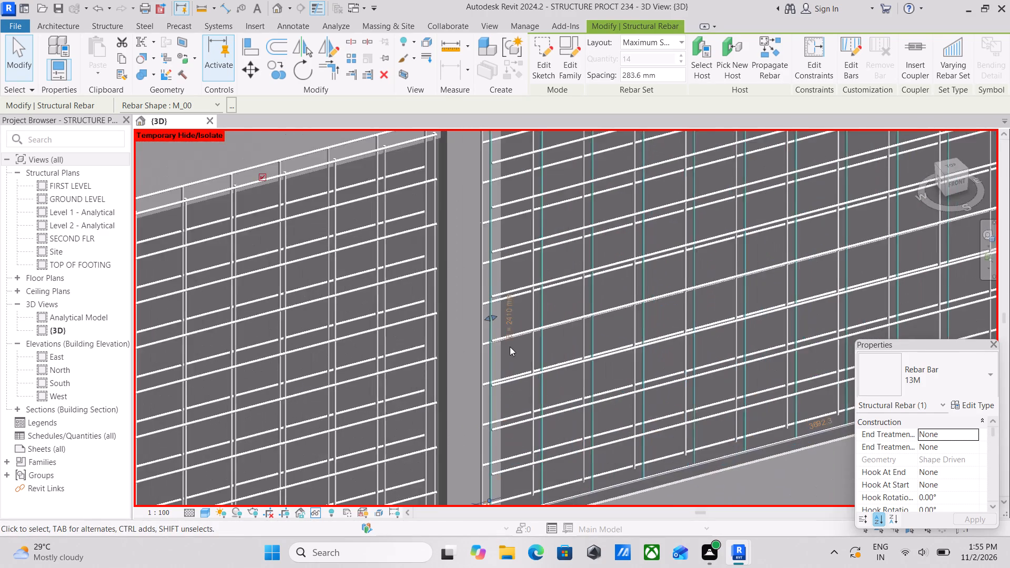
{"action": "scroll", "coordinate": [508, 340], "scroll_direction": "up", "scroll_amount": 3}
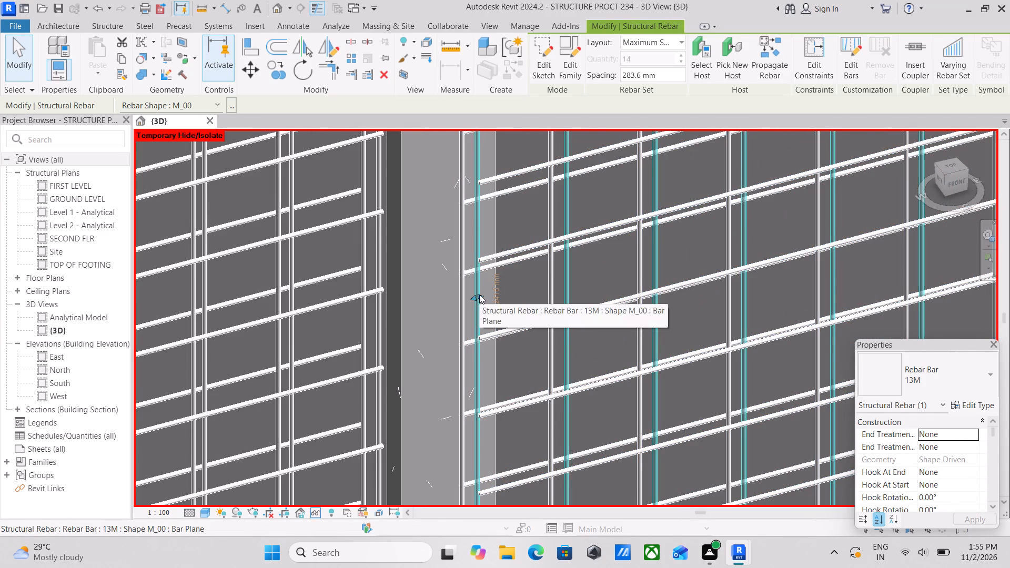
{"action": "left_click_drag", "start_coordinate": [479, 295], "coordinate": [497, 296]}
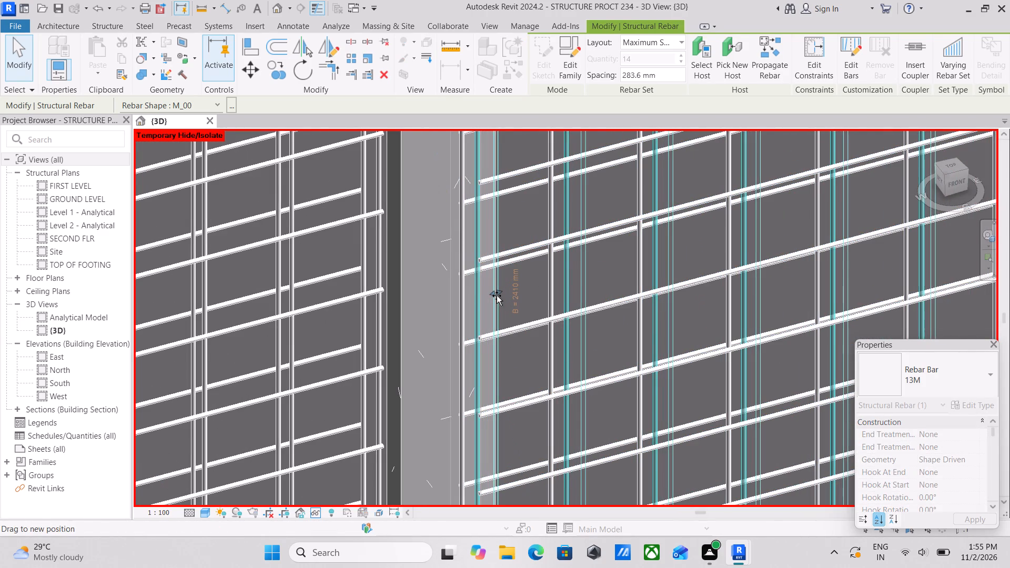
{"action": "left_click_drag", "start_coordinate": [497, 296], "coordinate": [495, 296]}
Move the first bar of the second bay's rear vertical rebar set out of the shared column, in line with the front-face set's first bar.
{"action": "scroll", "coordinate": [495, 296], "scroll_direction": "down", "scroll_amount": 4}
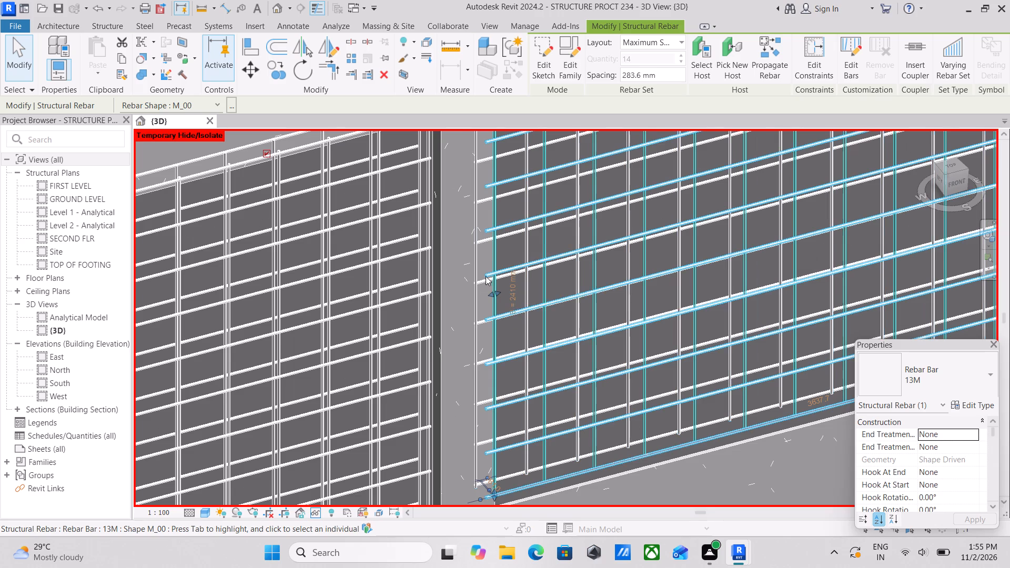
{"action": "left_click", "coordinate": [476, 282]}
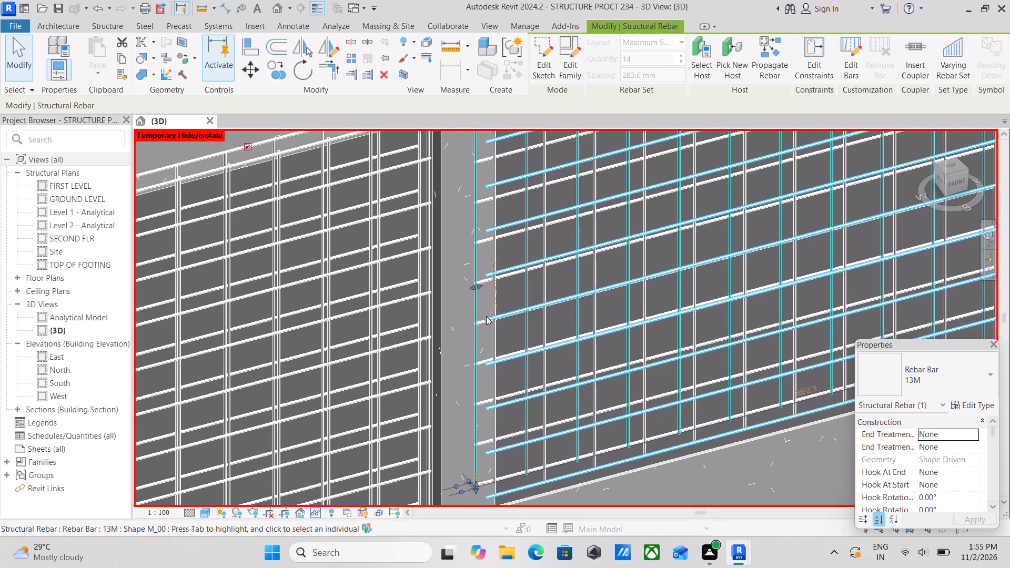
{"action": "scroll", "coordinate": [484, 278], "scroll_direction": "up", "scroll_amount": 5}
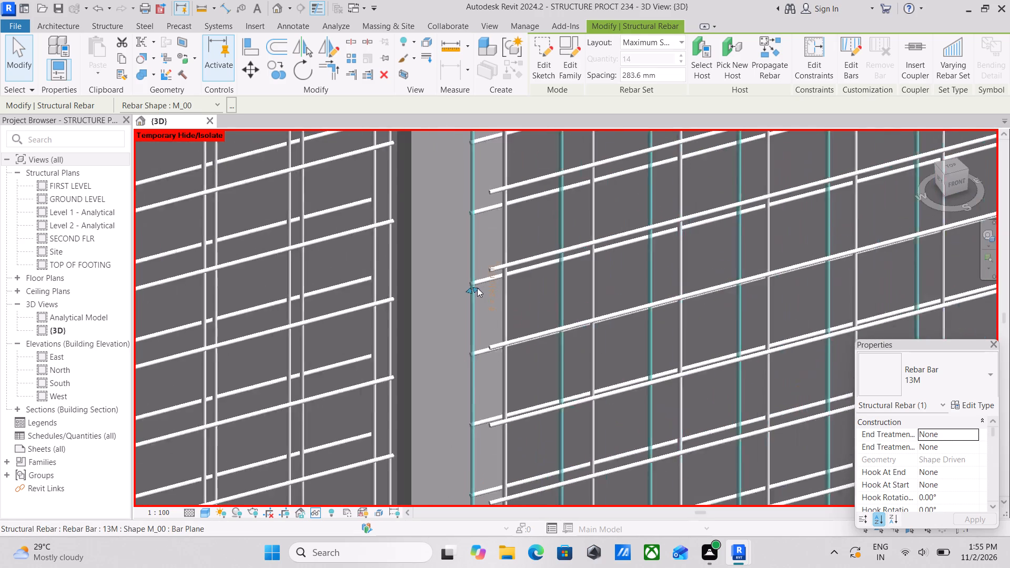
{"action": "scroll", "coordinate": [477, 288], "scroll_direction": "up", "scroll_amount": 1}
{"action": "left_click_drag", "start_coordinate": [477, 288], "coordinate": [514, 288]}
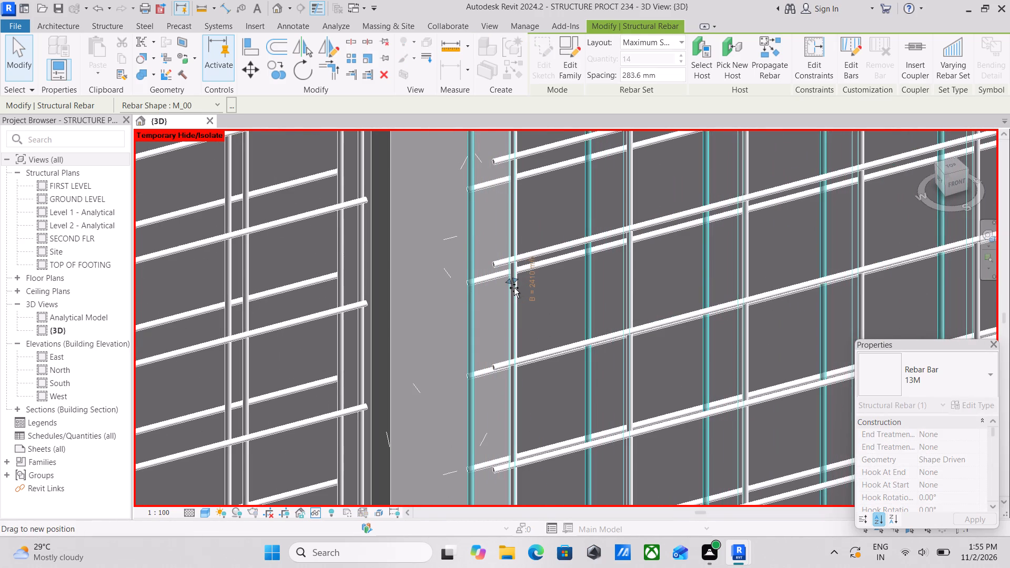
{"action": "left_click_drag", "start_coordinate": [514, 288], "coordinate": [516, 288]}
Shorten the second bay's front-face horizontal rebar set at the end by the first bay, back to the shared column's face.
{"action": "scroll", "coordinate": [516, 288], "scroll_direction": "down", "scroll_amount": 4}
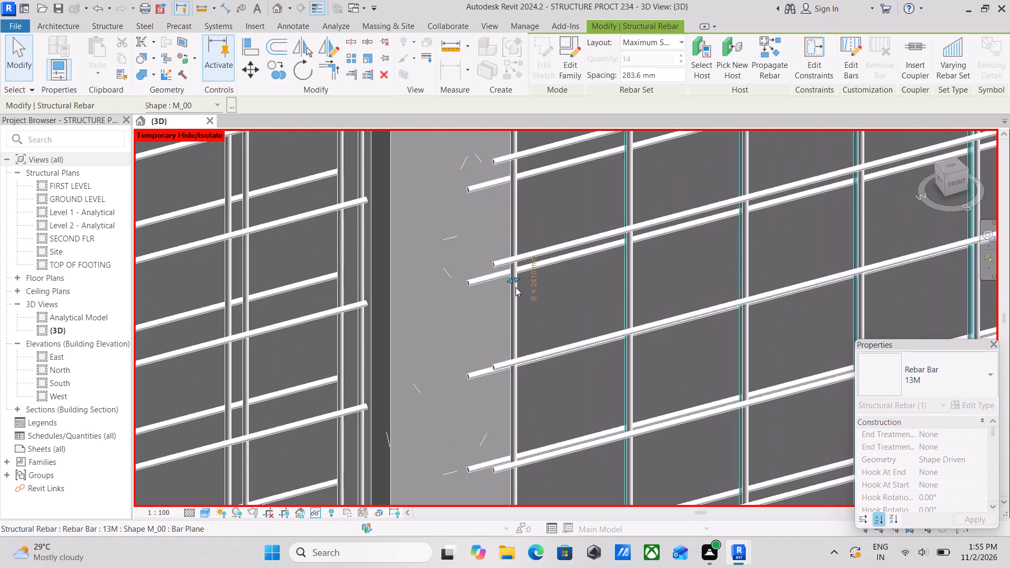
{"action": "left_click", "coordinate": [503, 268]}
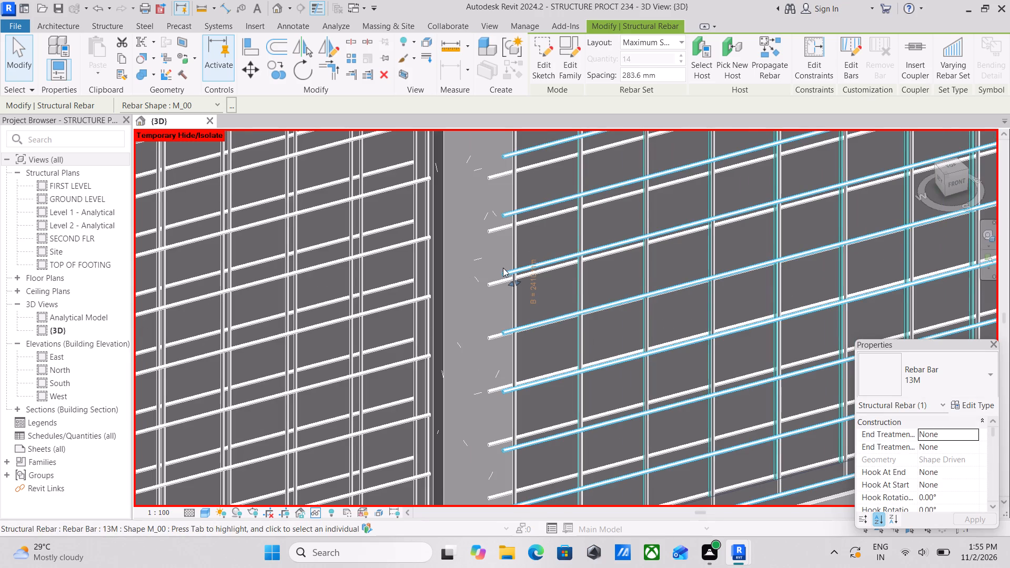
{"action": "scroll", "coordinate": [516, 299], "scroll_direction": "down", "scroll_amount": 4}
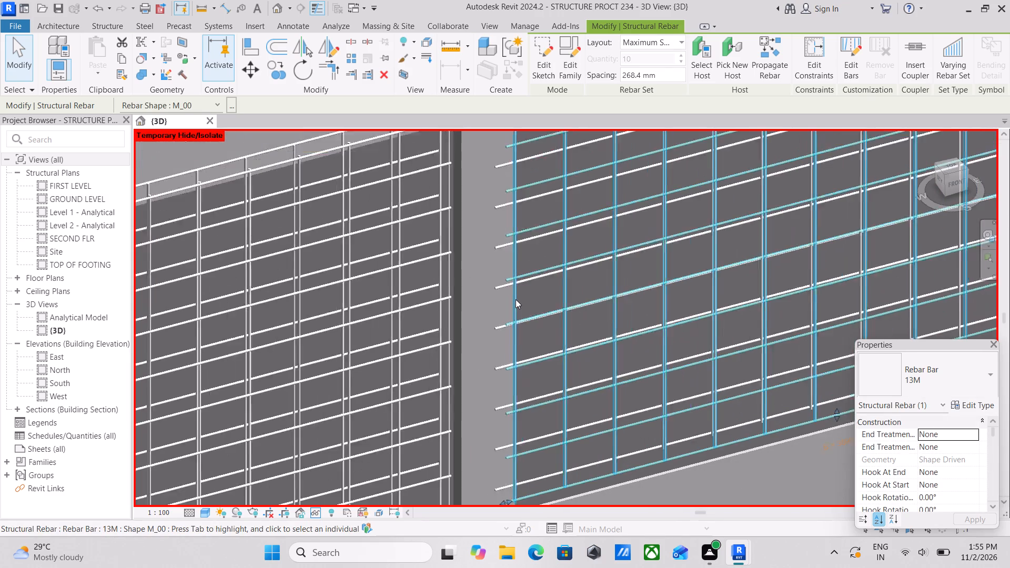
{"action": "scroll", "coordinate": [516, 299], "scroll_direction": "down", "scroll_amount": 4}
{"action": "scroll", "coordinate": [533, 359], "scroll_direction": "up", "scroll_amount": 3}
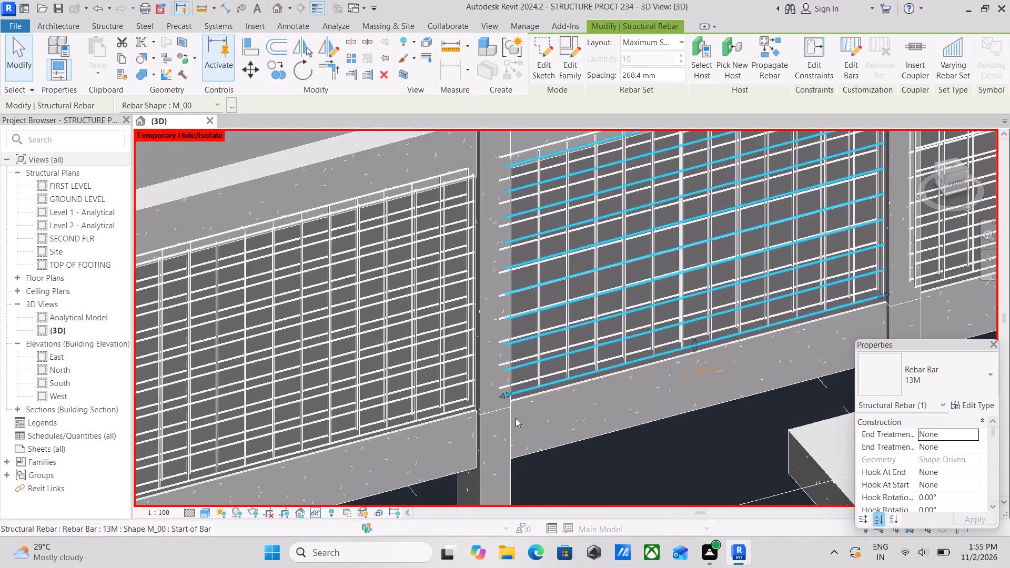
{"action": "scroll", "coordinate": [516, 418], "scroll_direction": "up", "scroll_amount": 6}
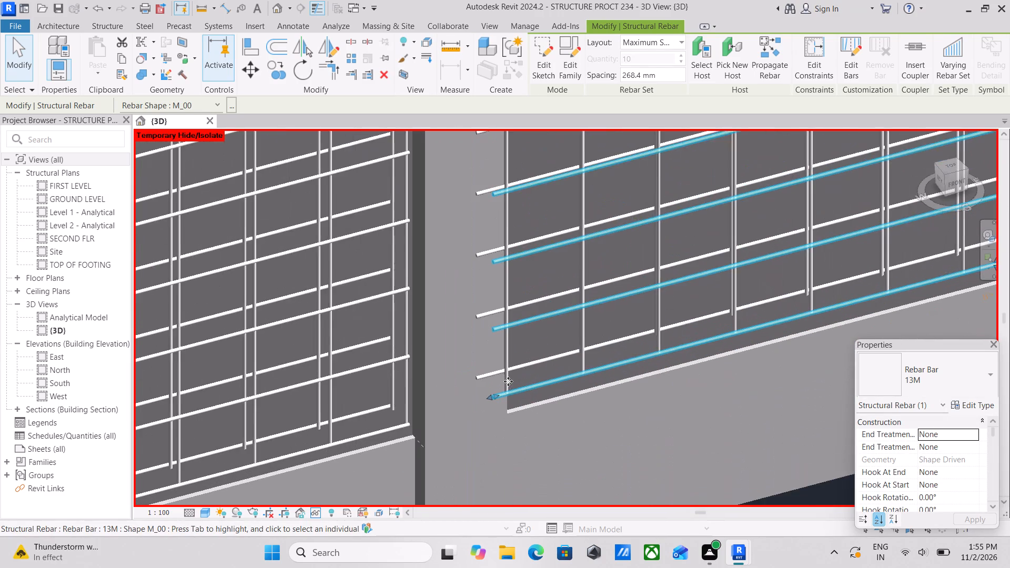
{"action": "scroll", "coordinate": [508, 381], "scroll_direction": "up", "scroll_amount": 11}
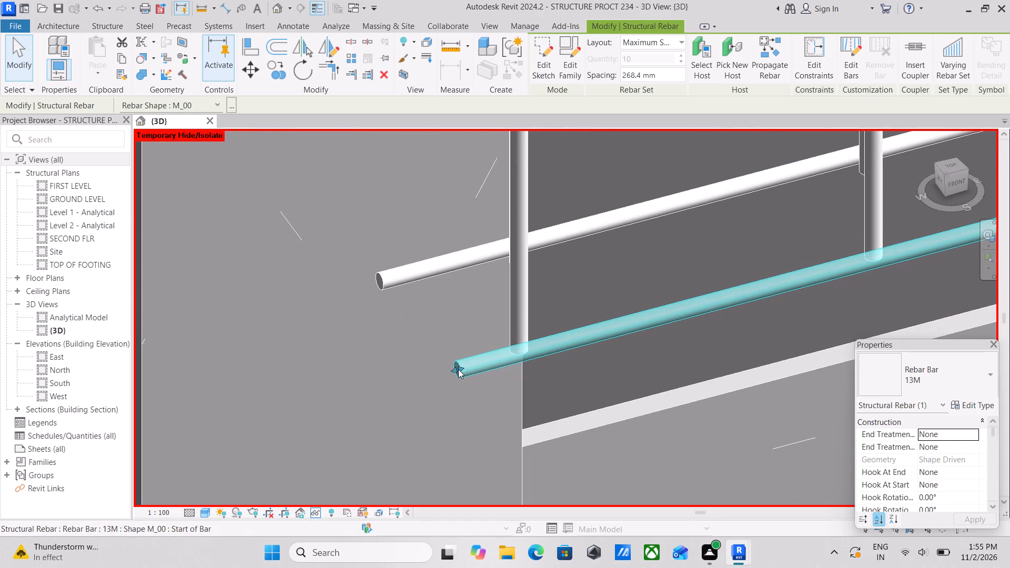
{"action": "left_click_drag", "start_coordinate": [461, 368], "coordinate": [510, 363]}
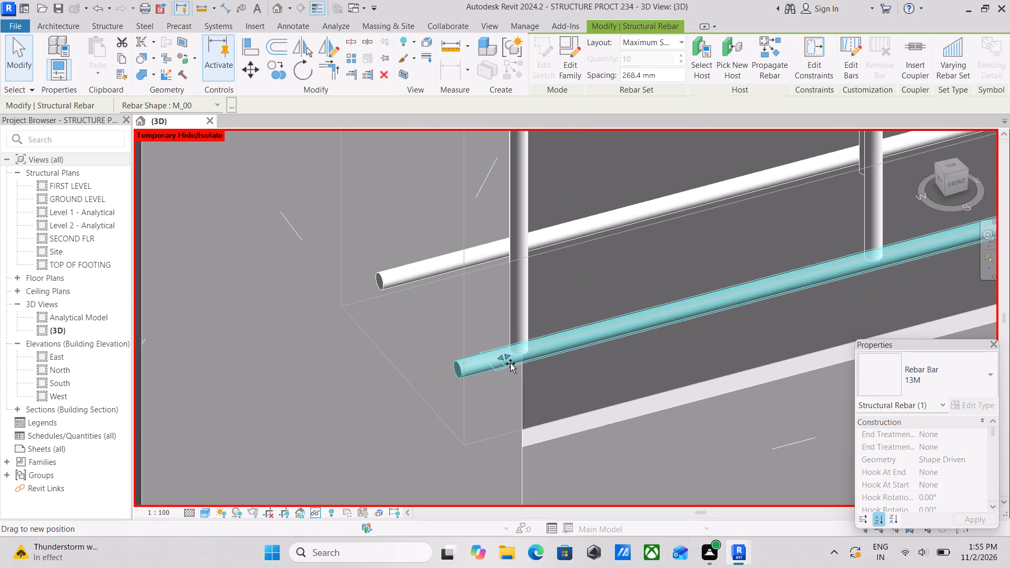
{"action": "left_click_drag", "start_coordinate": [510, 363], "coordinate": [524, 360]}
Shorten the second bay's rear horizontal rebar set at the end by the first bay, back to the shared column's face.
{"action": "left_click", "coordinate": [380, 281]}
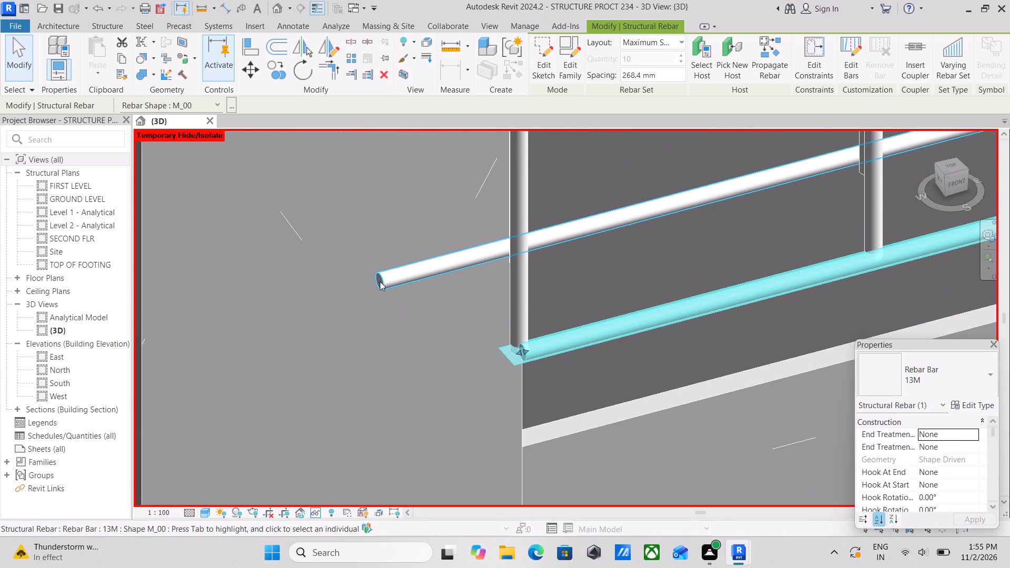
{"action": "scroll", "coordinate": [380, 281], "scroll_direction": "down", "scroll_amount": 6}
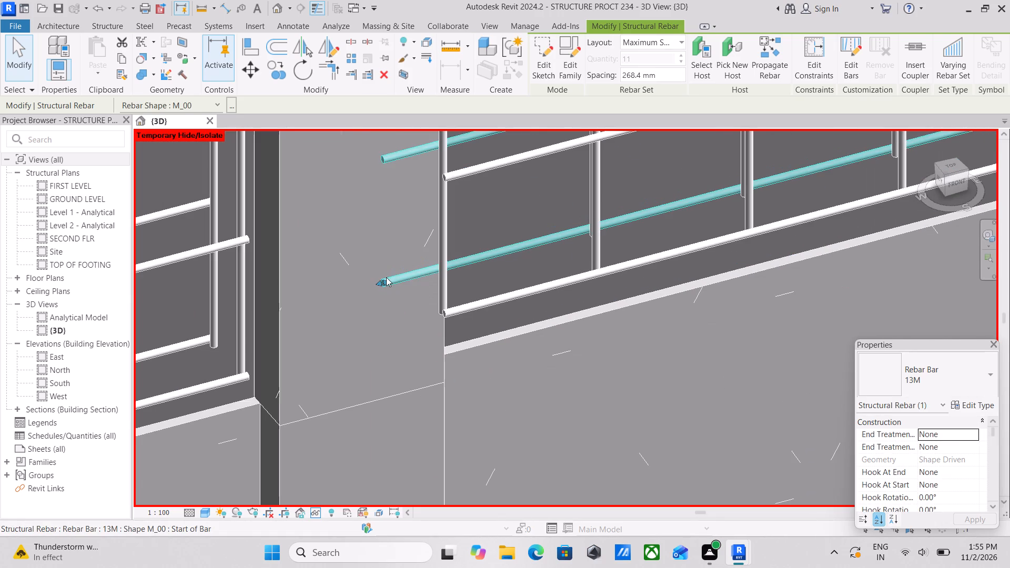
{"action": "left_click_drag", "start_coordinate": [386, 277], "coordinate": [440, 270]}
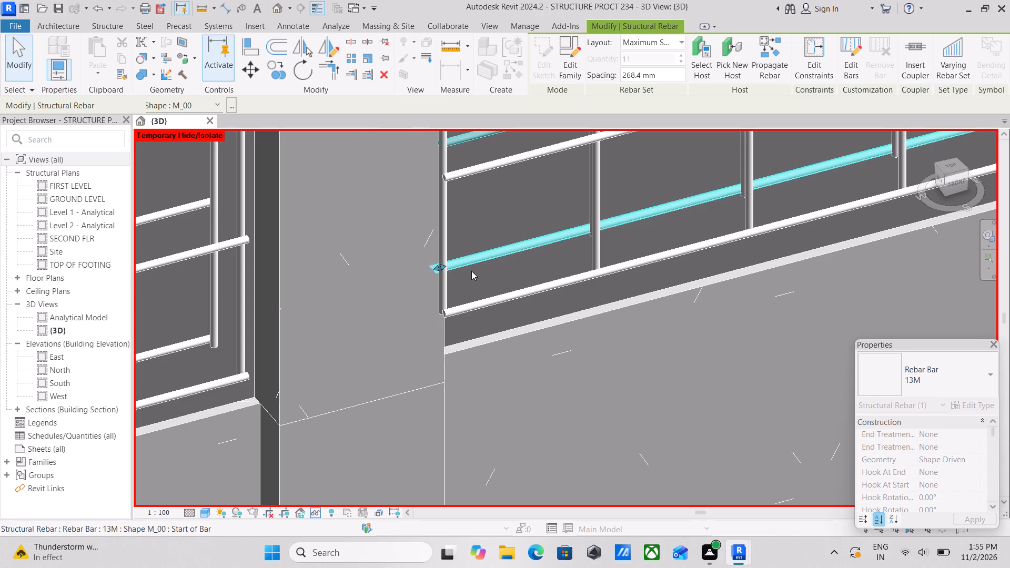
Lower the top extent of the second bay's rear horizontal rebar set out of the beam, level with the front-face set's top bar.
{"action": "scroll", "coordinate": [471, 271], "scroll_direction": "down", "scroll_amount": 4}
{"action": "scroll", "coordinate": [536, 252], "scroll_direction": "down", "scroll_amount": 7}
{"action": "middle_click_drag", "start_coordinate": [536, 252], "coordinate": [406, 423]}
{"action": "scroll", "coordinate": [406, 423], "scroll_direction": "up", "scroll_amount": 1}
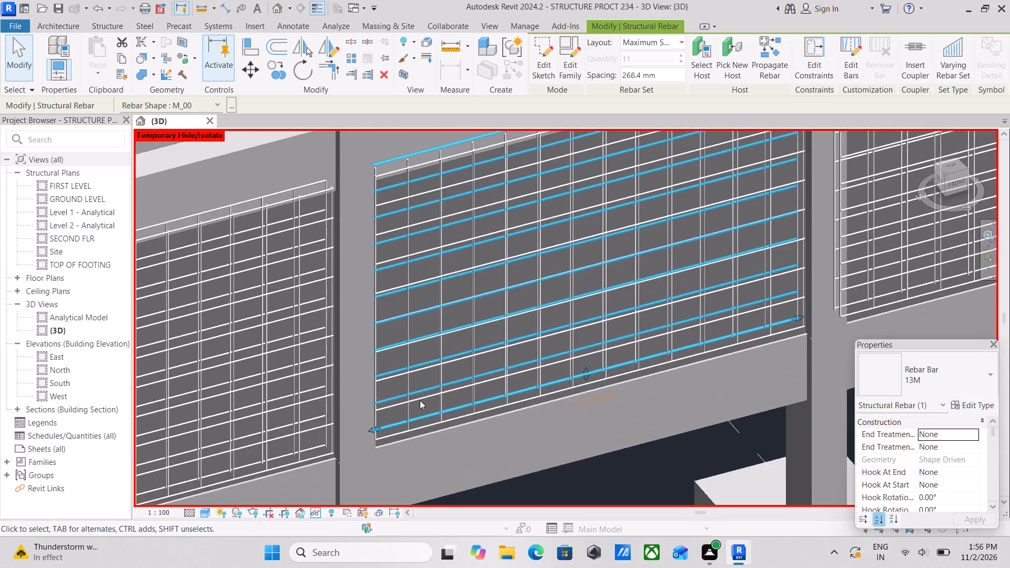
{"action": "scroll", "coordinate": [470, 316], "scroll_direction": "down", "scroll_amount": 5}
{"action": "scroll", "coordinate": [562, 169], "scroll_direction": "up", "scroll_amount": 6}
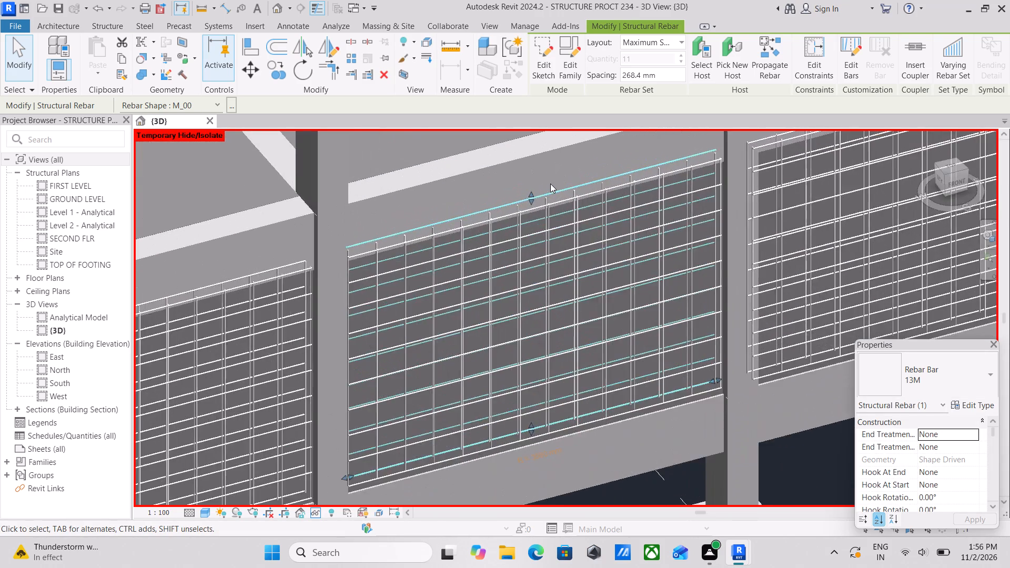
{"action": "scroll", "coordinate": [546, 184], "scroll_direction": "up", "scroll_amount": 9}
{"action": "left_click_drag", "start_coordinate": [475, 259], "coordinate": [476, 260]}
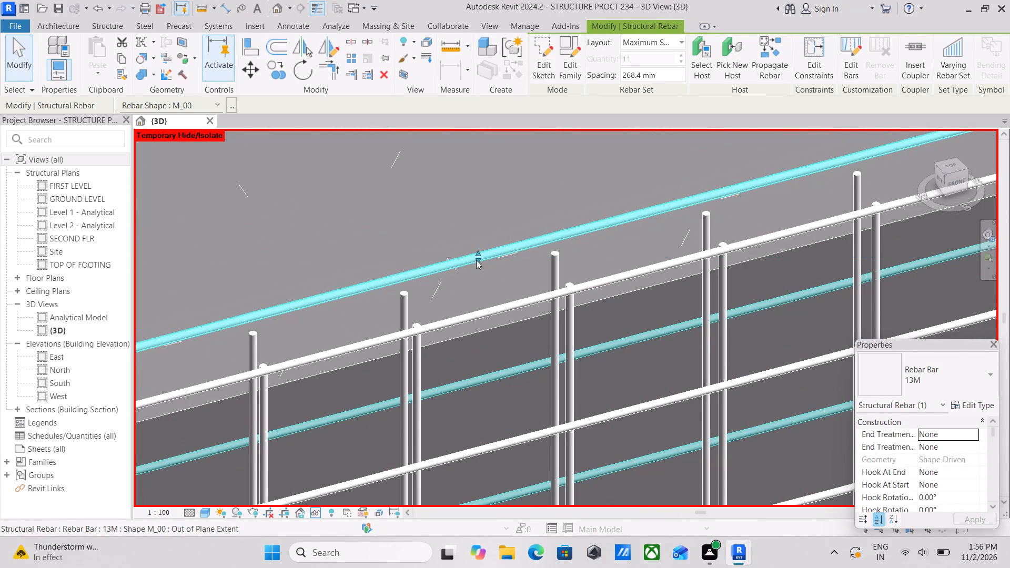
{"action": "left_click_drag", "start_coordinate": [476, 260], "coordinate": [491, 318]}
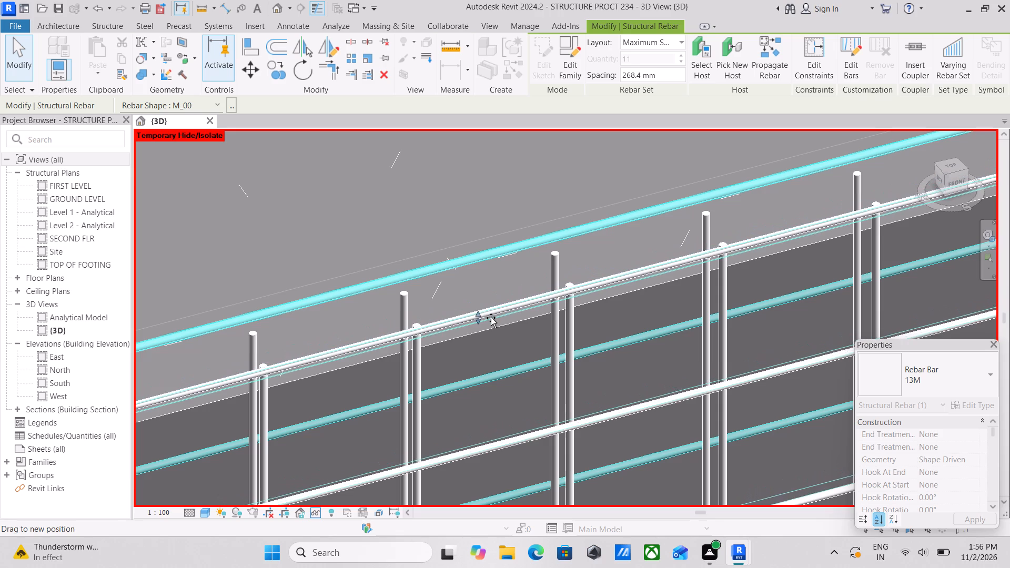
Shorten the upper ends of the second bay's protruding rear vertical bars down to the top horizontal bar.
{"action": "left_click", "coordinate": [557, 250]}
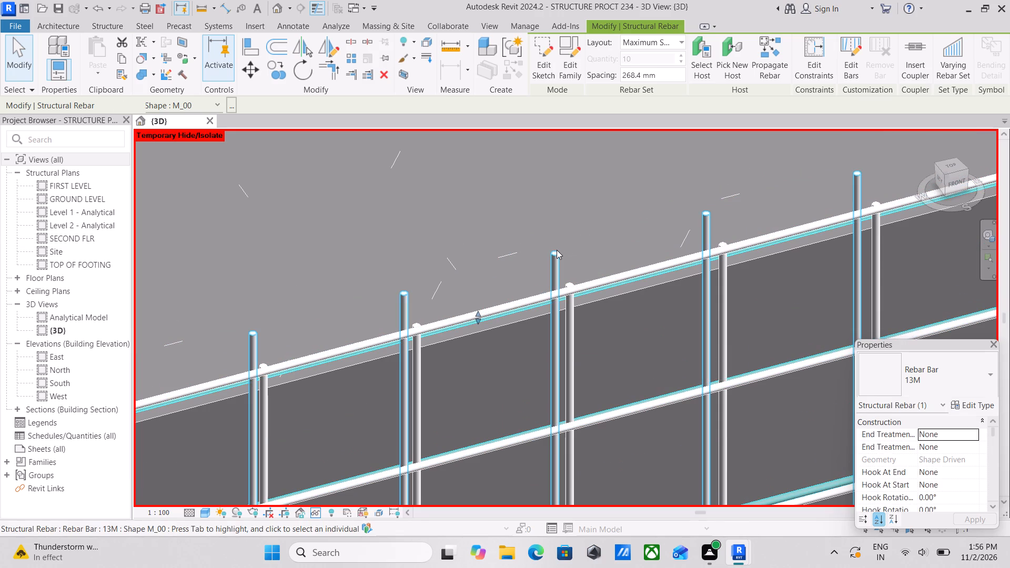
{"action": "scroll", "coordinate": [557, 250], "scroll_direction": "down", "scroll_amount": 12}
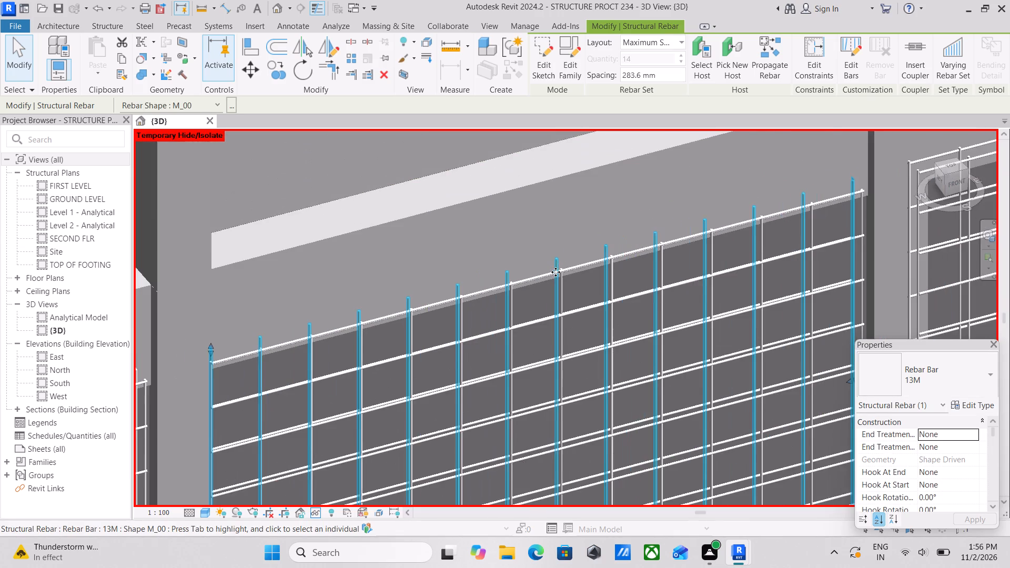
{"action": "scroll", "coordinate": [555, 273], "scroll_direction": "down", "scroll_amount": 4}
{"action": "scroll", "coordinate": [379, 327], "scroll_direction": "up", "scroll_amount": 2}
{"action": "scroll", "coordinate": [328, 328], "scroll_direction": "up", "scroll_amount": 3}
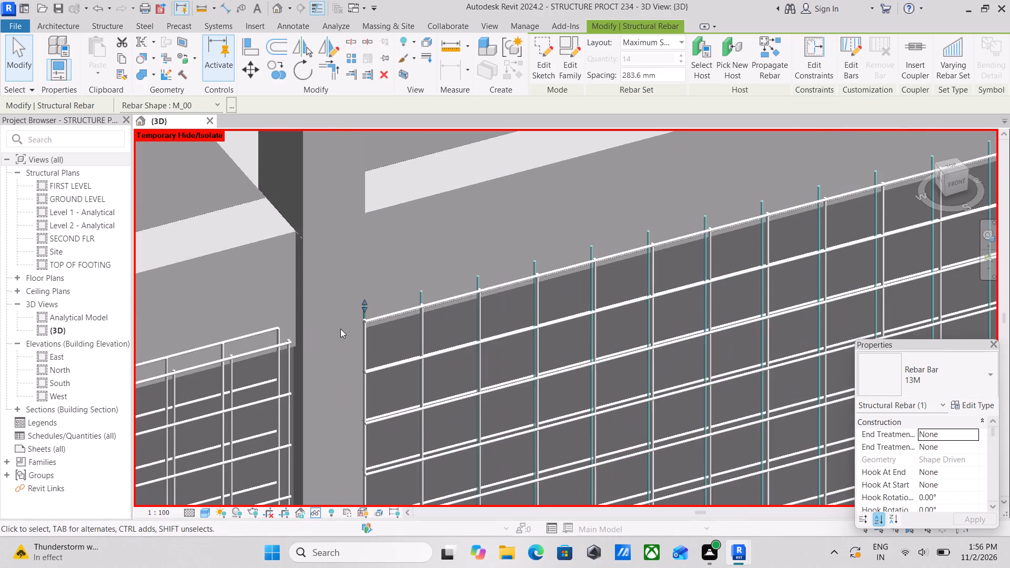
{"action": "scroll", "coordinate": [355, 326], "scroll_direction": "up", "scroll_amount": 4}
{"action": "left_click_drag", "start_coordinate": [370, 301], "coordinate": [373, 326]}
{"action": "left_click", "coordinate": [373, 326]}
{"action": "scroll", "coordinate": [372, 326], "scroll_direction": "up", "scroll_amount": 2}
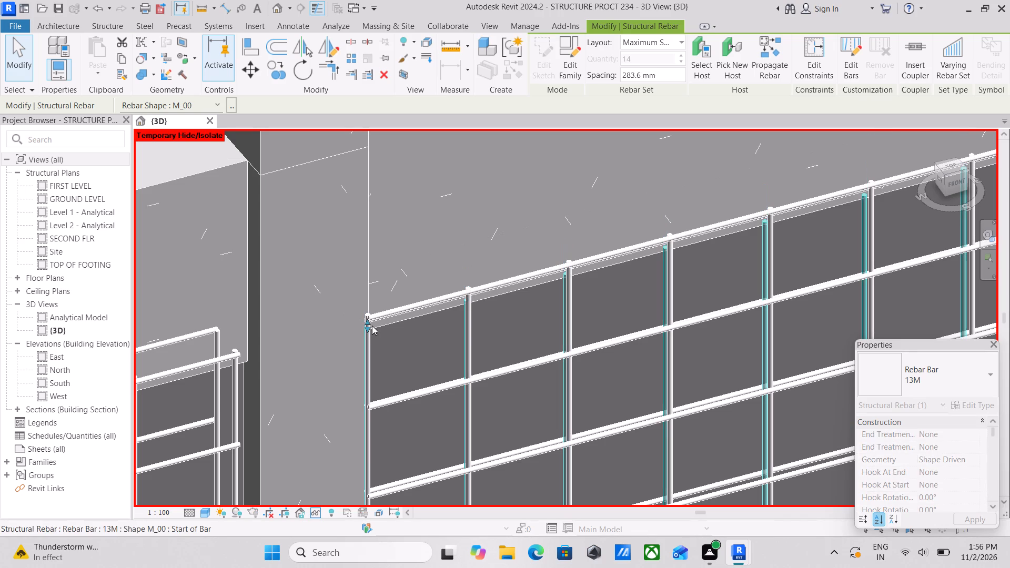
{"action": "scroll", "coordinate": [372, 326], "scroll_direction": "up", "scroll_amount": 7}
{"action": "left_click_drag", "start_coordinate": [358, 324], "coordinate": [363, 317]}
Lower the top extent of the first bay's rear horizontal rebar set out of the beam, level with the front-face set's top bar.
{"action": "scroll", "coordinate": [415, 298], "scroll_direction": "down", "scroll_amount": 6}
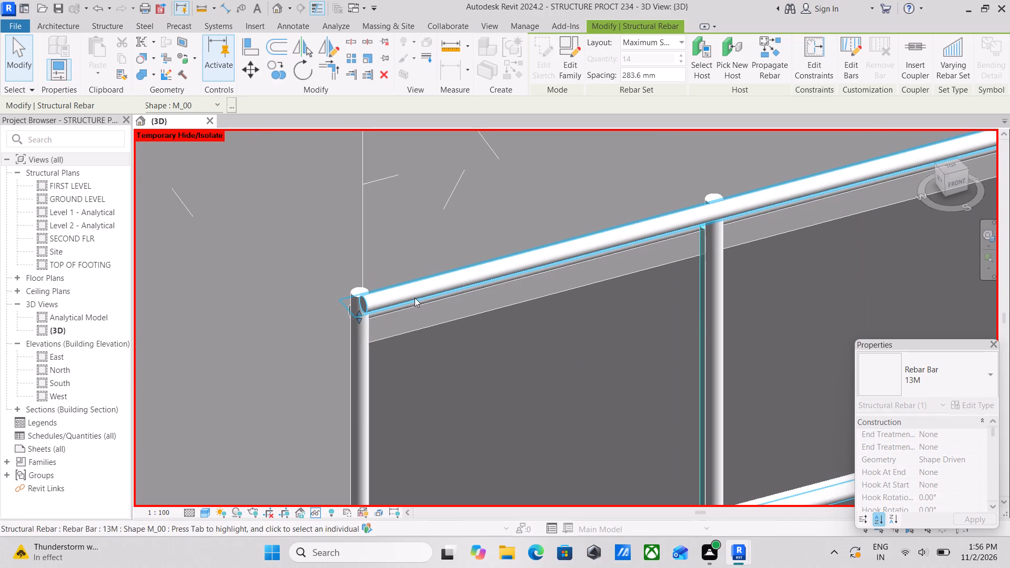
{"action": "scroll", "coordinate": [415, 298], "scroll_direction": "down", "scroll_amount": 2}
{"action": "scroll", "coordinate": [495, 295], "scroll_direction": "down", "scroll_amount": 5}
{"action": "scroll", "coordinate": [567, 285], "scroll_direction": "down", "scroll_amount": 8}
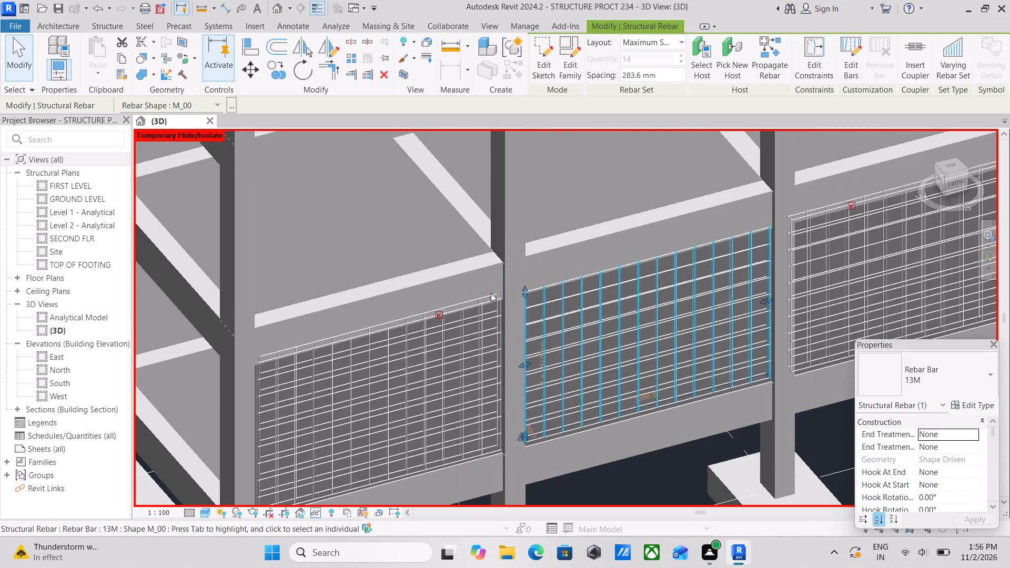
{"action": "scroll", "coordinate": [277, 341], "scroll_direction": "up", "scroll_amount": 2}
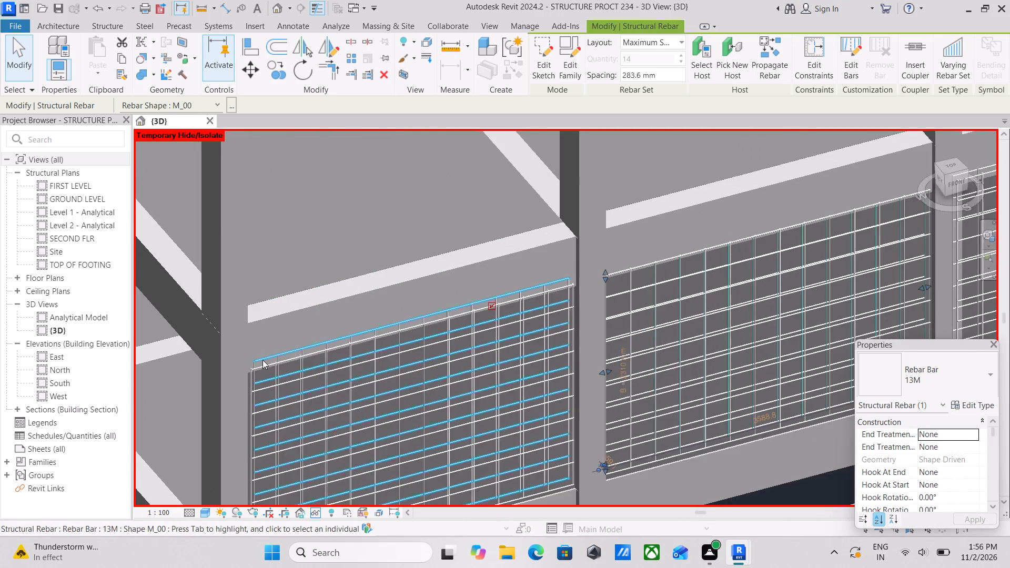
{"action": "scroll", "coordinate": [262, 361], "scroll_direction": "up", "scroll_amount": 6}
{"action": "left_click", "coordinate": [267, 352]}
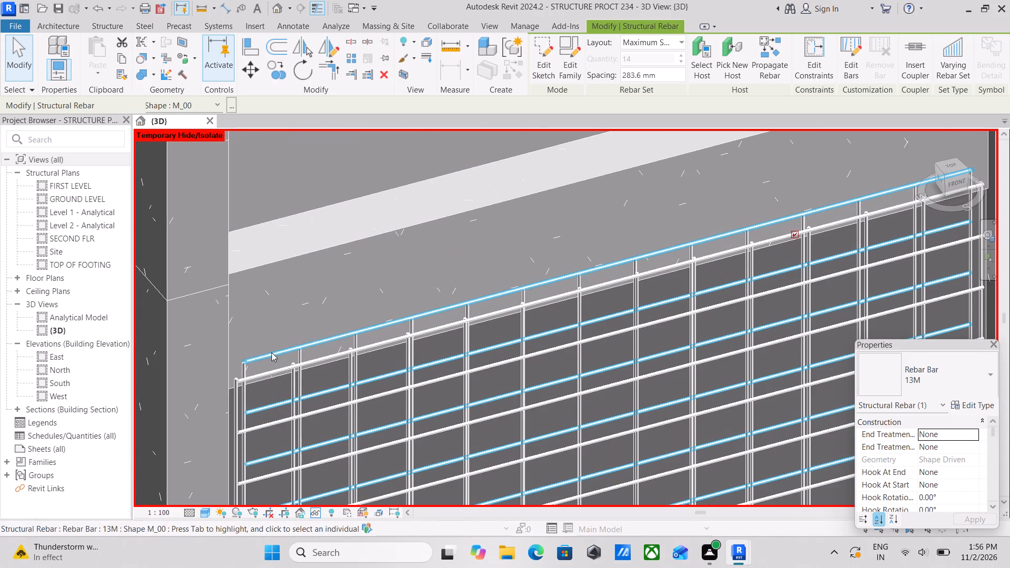
{"action": "scroll", "coordinate": [586, 290], "scroll_direction": "down", "scroll_amount": 3}
{"action": "scroll", "coordinate": [607, 276], "scroll_direction": "up", "scroll_amount": 3}
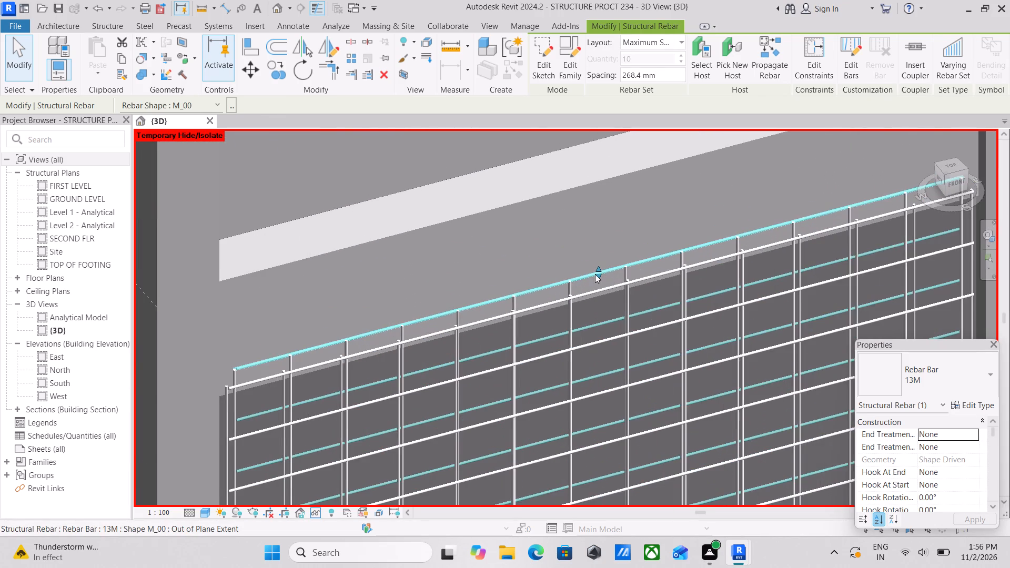
{"action": "left_click_drag", "start_coordinate": [595, 274], "coordinate": [595, 294]}
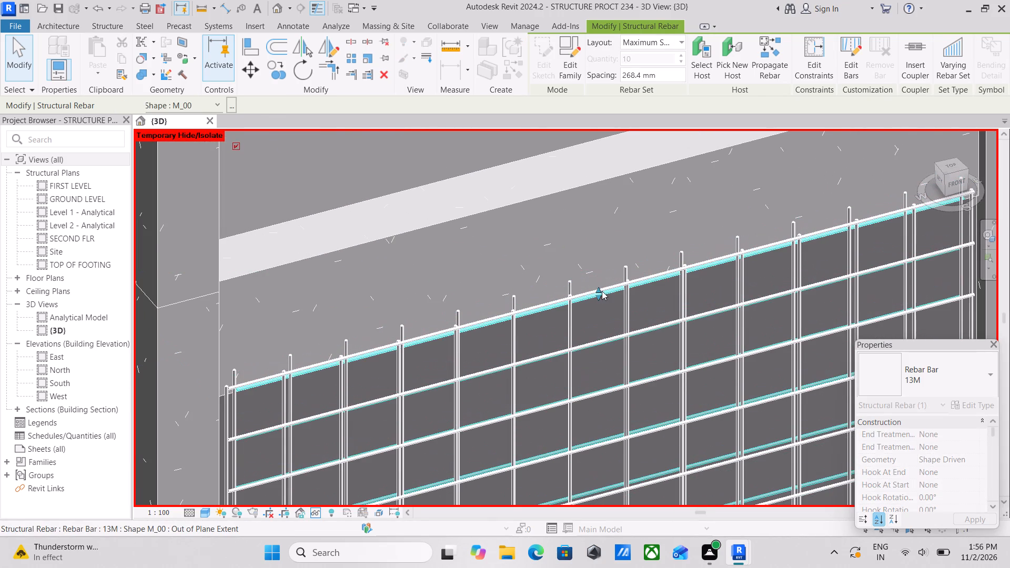
Shorten the upper ends of the first bay's protruding rear vertical bars down to the top horizontal bar.
{"action": "scroll", "coordinate": [604, 291], "scroll_direction": "up", "scroll_amount": 3}
{"action": "left_click", "coordinate": [555, 277]}
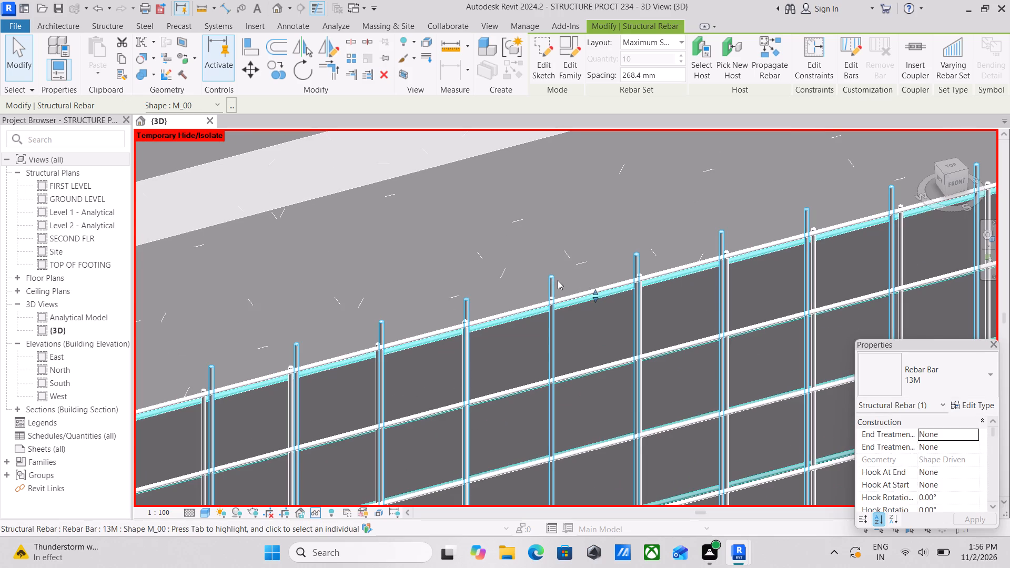
{"action": "scroll", "coordinate": [558, 283], "scroll_direction": "down", "scroll_amount": 4}
{"action": "scroll", "coordinate": [640, 272], "scroll_direction": "down", "scroll_amount": 3}
{"action": "scroll", "coordinate": [586, 282], "scroll_direction": "down", "scroll_amount": 1}
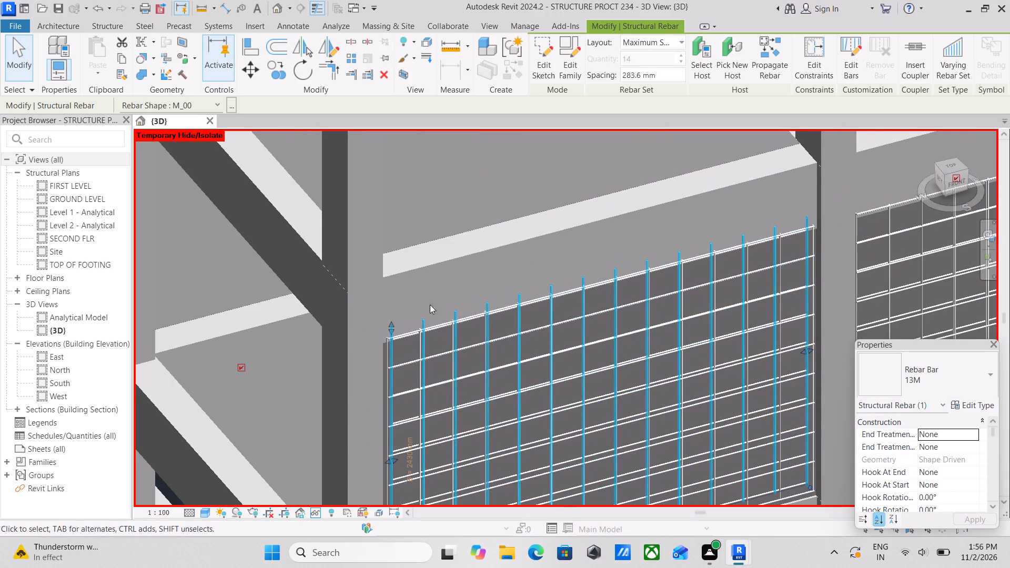
{"action": "scroll", "coordinate": [408, 320], "scroll_direction": "up", "scroll_amount": 10}
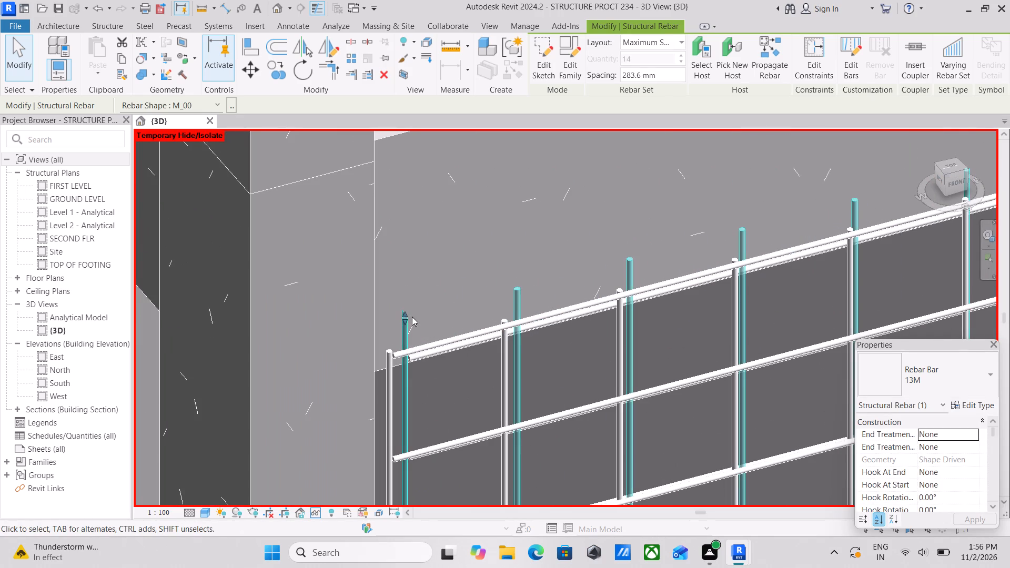
{"action": "left_click_drag", "start_coordinate": [409, 320], "coordinate": [409, 352]}
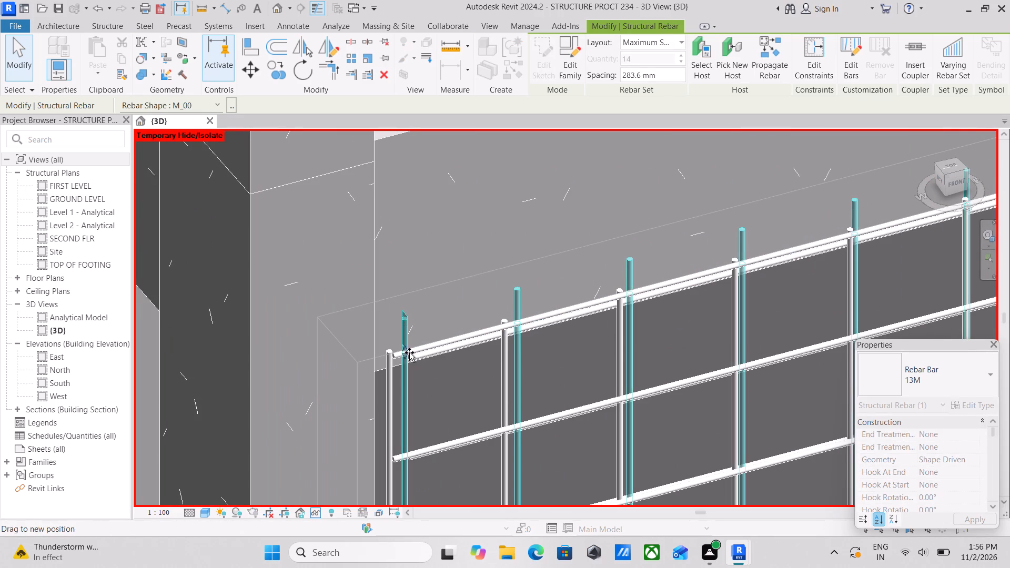
{"action": "left_click_drag", "start_coordinate": [409, 352], "coordinate": [410, 353]}
Examine the rebar meshes along the front bays, up to the last bay's lower corner at the end column.
{"action": "scroll", "coordinate": [428, 348], "scroll_direction": "down", "scroll_amount": 8}
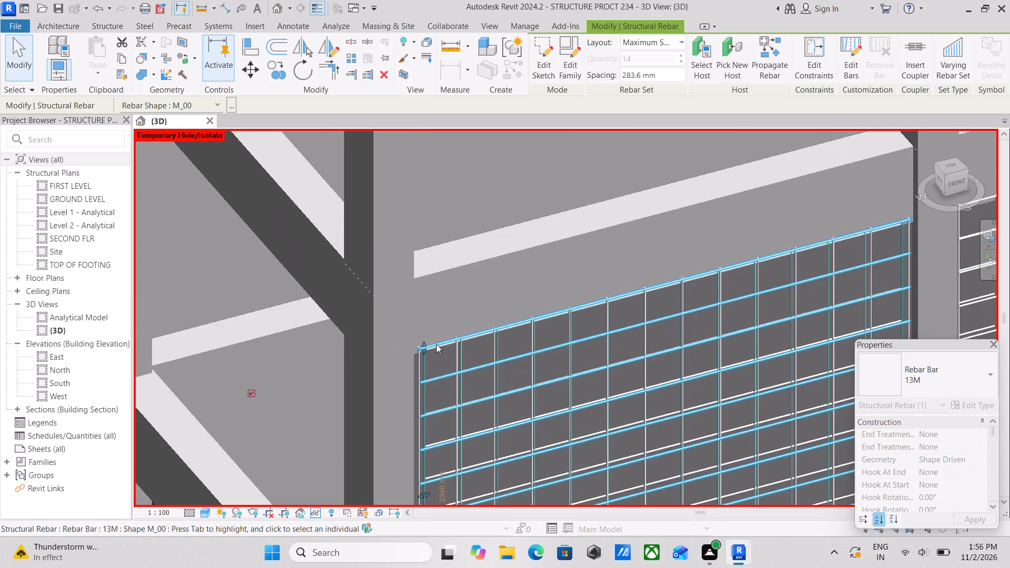
{"action": "scroll", "coordinate": [510, 335], "scroll_direction": "down", "scroll_amount": 4}
{"action": "scroll", "coordinate": [565, 286], "scroll_direction": "down", "scroll_amount": 7}
{"action": "middle_click_drag", "start_coordinate": [556, 286], "coordinate": [365, 319]}
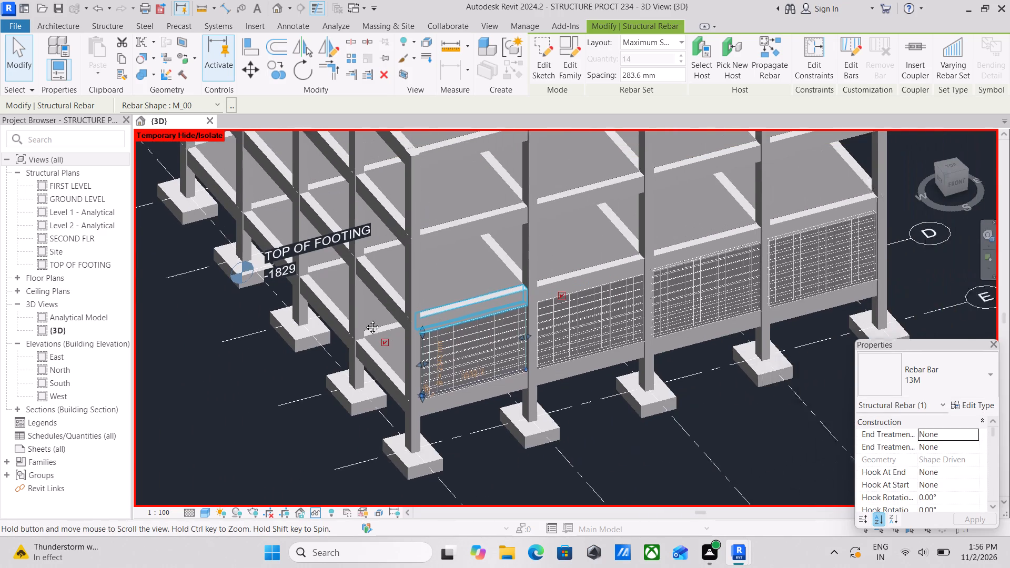
{"action": "middle_click_drag", "start_coordinate": [365, 319], "coordinate": [331, 322]}
{"action": "scroll", "coordinate": [695, 316], "scroll_direction": "up", "scroll_amount": 9}
{"action": "scroll", "coordinate": [710, 271], "scroll_direction": "down", "scroll_amount": 3}
{"action": "middle_click_drag", "start_coordinate": [708, 271], "coordinate": [665, 288]}
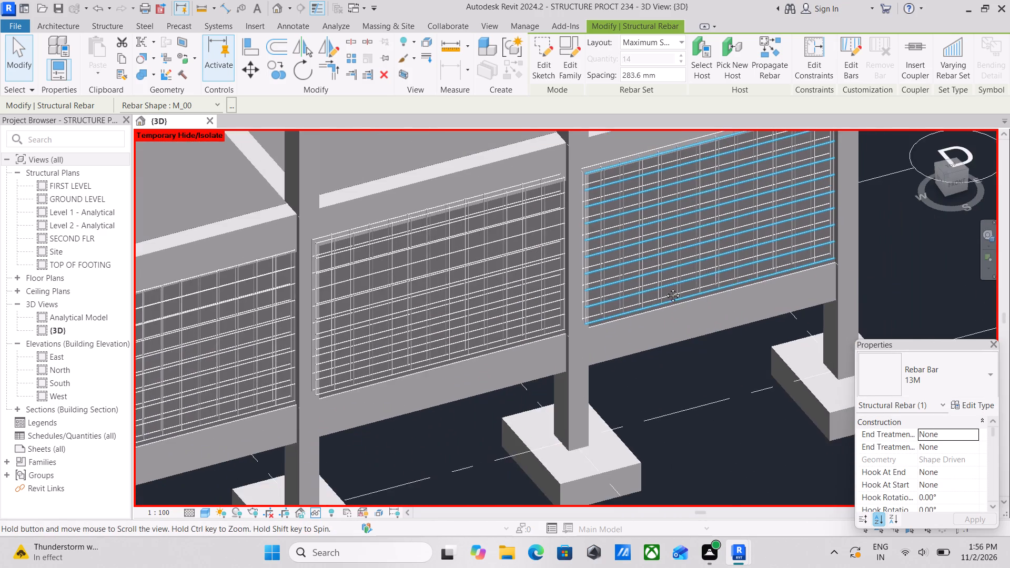
{"action": "middle_click_drag", "start_coordinate": [665, 288], "coordinate": [523, 338]}
{"action": "scroll", "coordinate": [523, 338], "scroll_direction": "up", "scroll_amount": 1}
{"action": "scroll", "coordinate": [665, 283], "scroll_direction": "up", "scroll_amount": 4}
{"action": "scroll", "coordinate": [660, 338], "scroll_direction": "up", "scroll_amount": 6}
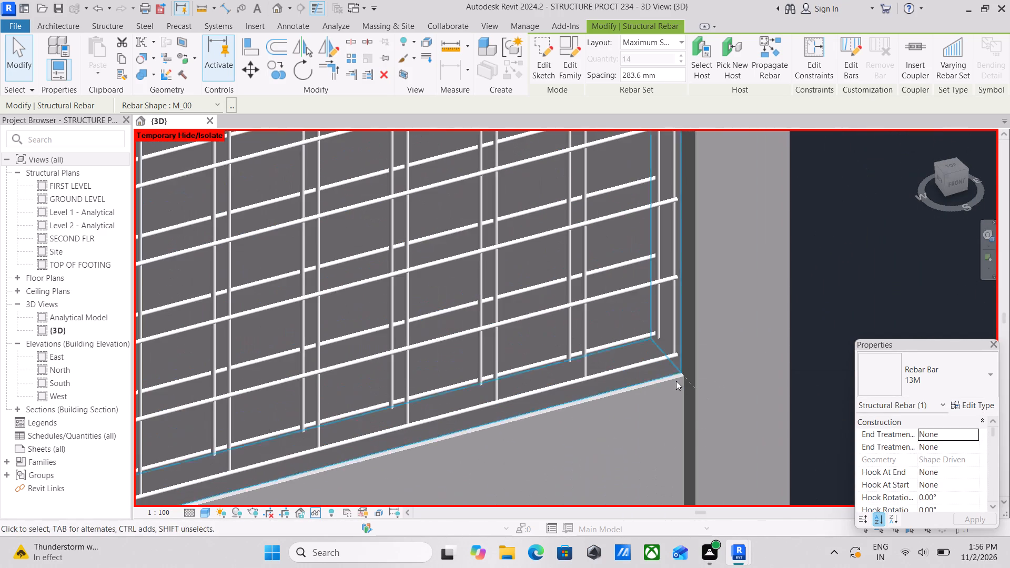
{"action": "scroll", "coordinate": [537, 335], "scroll_direction": "down", "scroll_amount": 5}
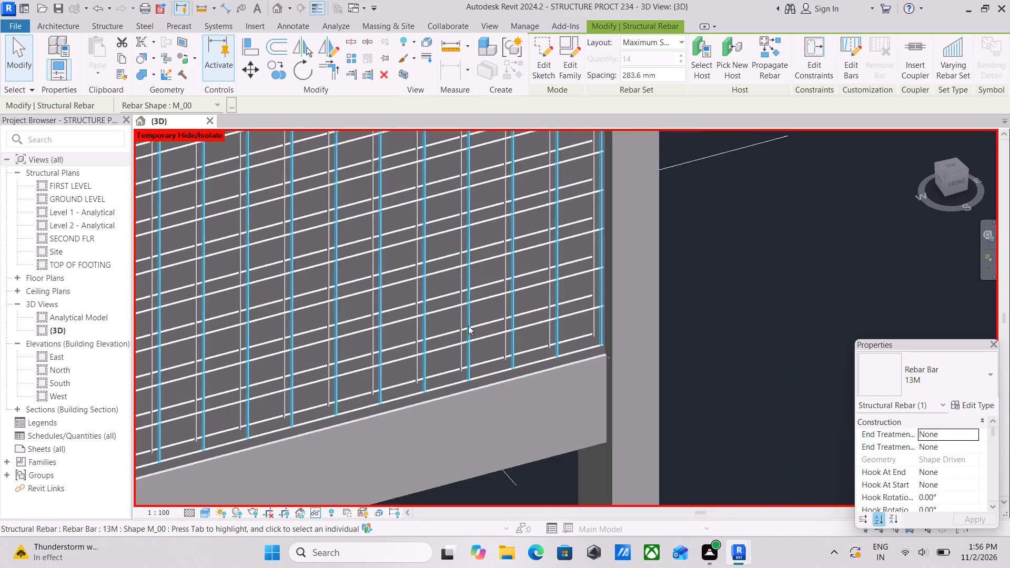
{"action": "scroll", "coordinate": [468, 326], "scroll_direction": "down", "scroll_amount": 4}
{"action": "scroll", "coordinate": [409, 321], "scroll_direction": "down", "scroll_amount": 12}
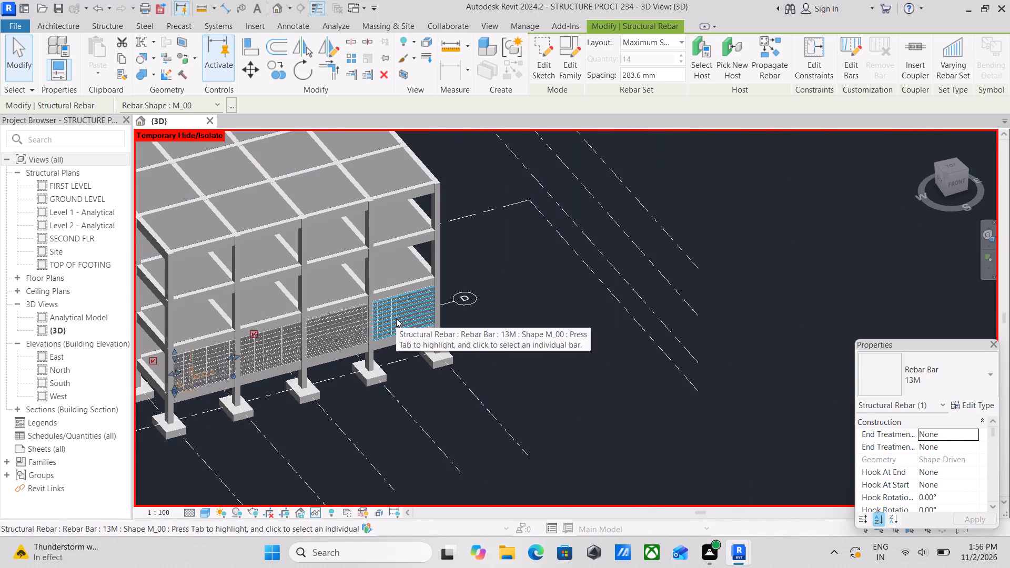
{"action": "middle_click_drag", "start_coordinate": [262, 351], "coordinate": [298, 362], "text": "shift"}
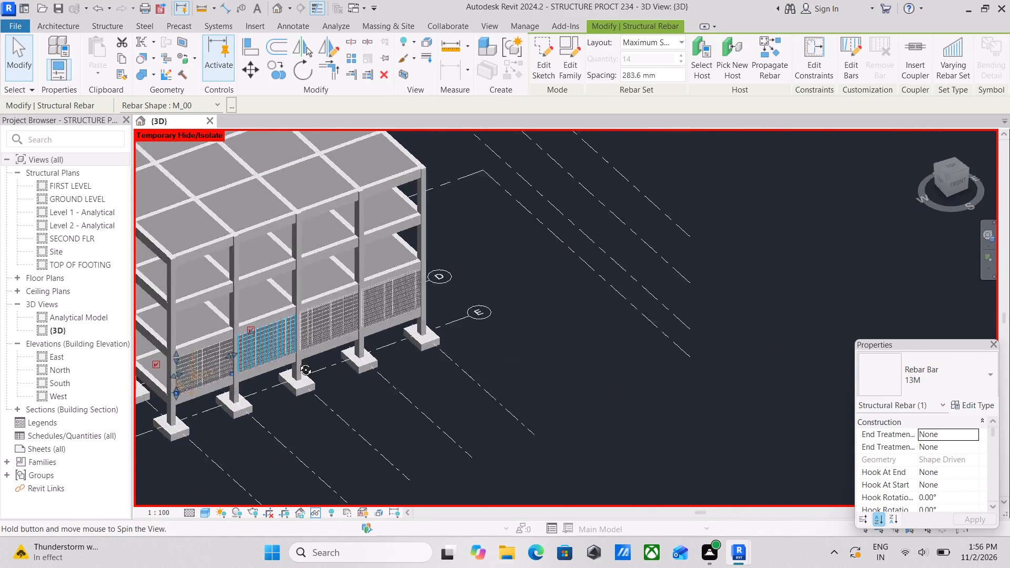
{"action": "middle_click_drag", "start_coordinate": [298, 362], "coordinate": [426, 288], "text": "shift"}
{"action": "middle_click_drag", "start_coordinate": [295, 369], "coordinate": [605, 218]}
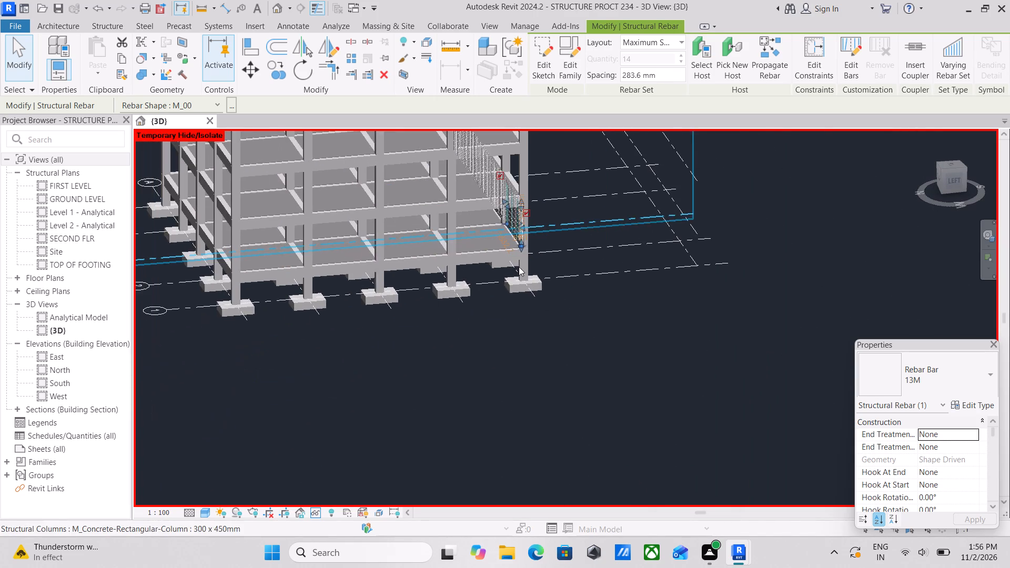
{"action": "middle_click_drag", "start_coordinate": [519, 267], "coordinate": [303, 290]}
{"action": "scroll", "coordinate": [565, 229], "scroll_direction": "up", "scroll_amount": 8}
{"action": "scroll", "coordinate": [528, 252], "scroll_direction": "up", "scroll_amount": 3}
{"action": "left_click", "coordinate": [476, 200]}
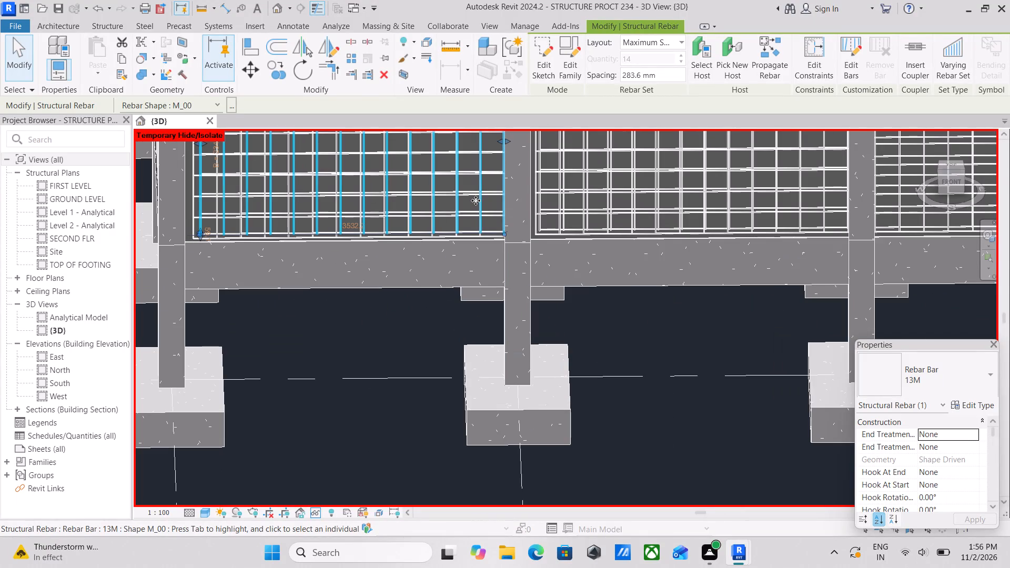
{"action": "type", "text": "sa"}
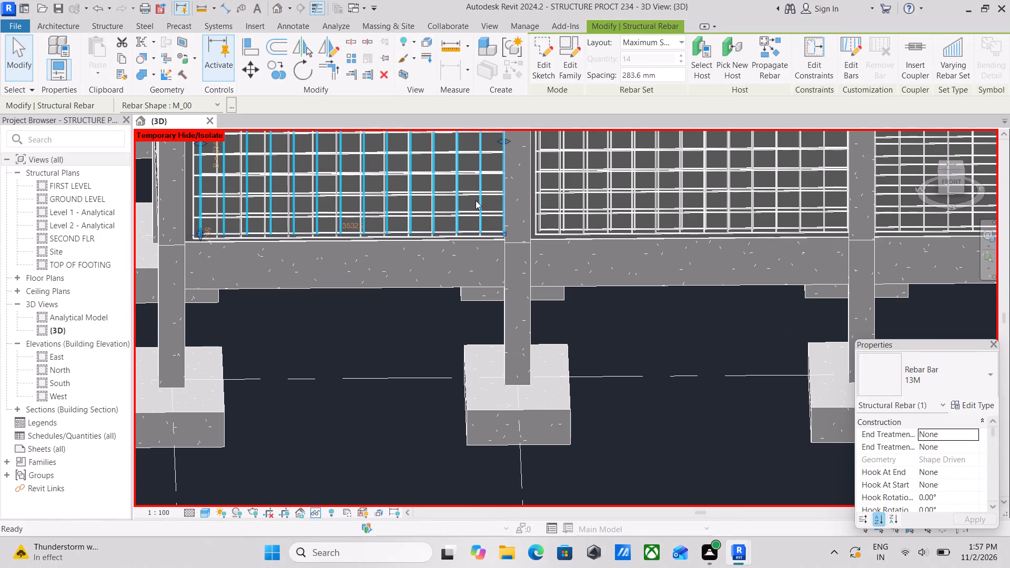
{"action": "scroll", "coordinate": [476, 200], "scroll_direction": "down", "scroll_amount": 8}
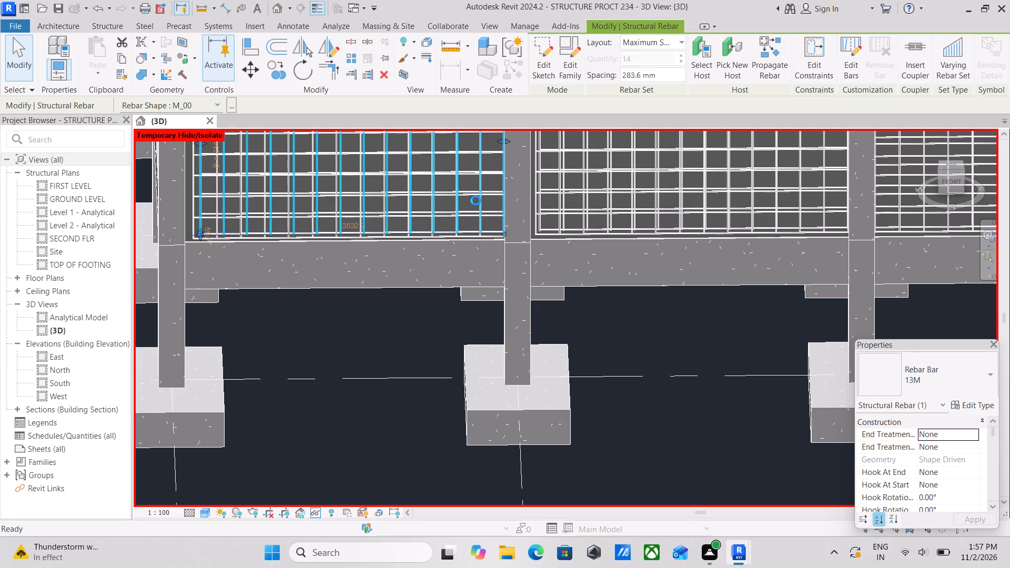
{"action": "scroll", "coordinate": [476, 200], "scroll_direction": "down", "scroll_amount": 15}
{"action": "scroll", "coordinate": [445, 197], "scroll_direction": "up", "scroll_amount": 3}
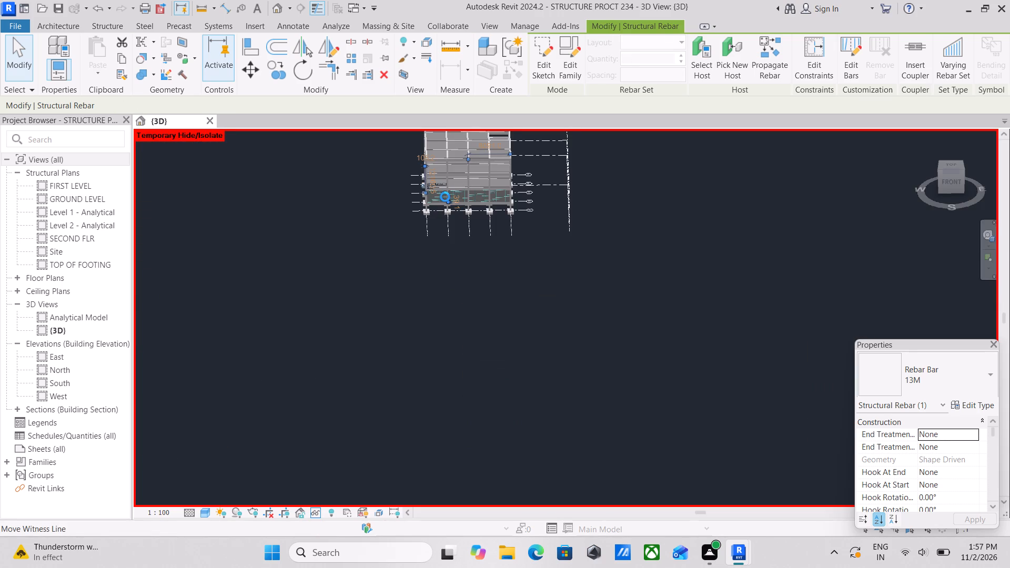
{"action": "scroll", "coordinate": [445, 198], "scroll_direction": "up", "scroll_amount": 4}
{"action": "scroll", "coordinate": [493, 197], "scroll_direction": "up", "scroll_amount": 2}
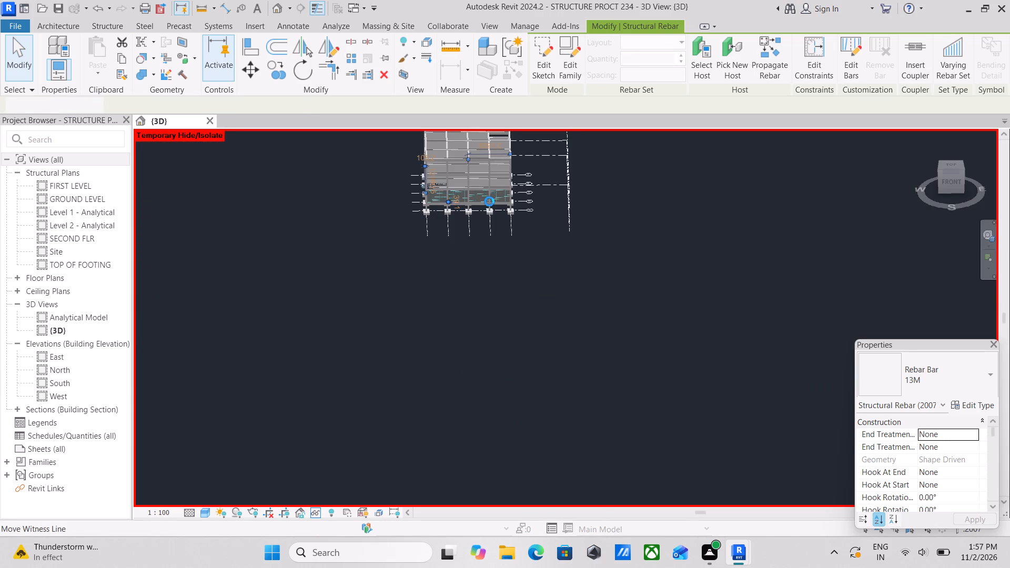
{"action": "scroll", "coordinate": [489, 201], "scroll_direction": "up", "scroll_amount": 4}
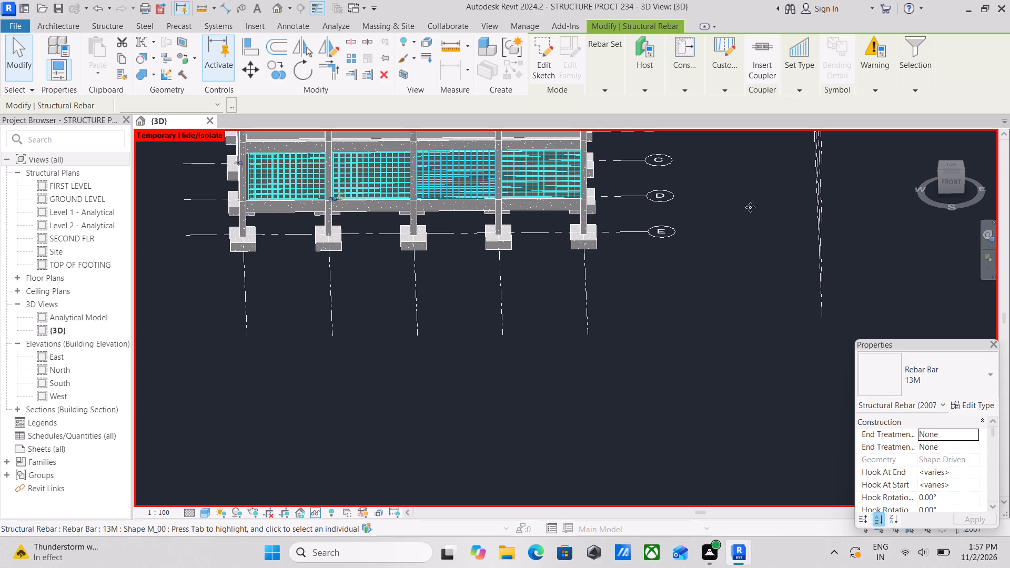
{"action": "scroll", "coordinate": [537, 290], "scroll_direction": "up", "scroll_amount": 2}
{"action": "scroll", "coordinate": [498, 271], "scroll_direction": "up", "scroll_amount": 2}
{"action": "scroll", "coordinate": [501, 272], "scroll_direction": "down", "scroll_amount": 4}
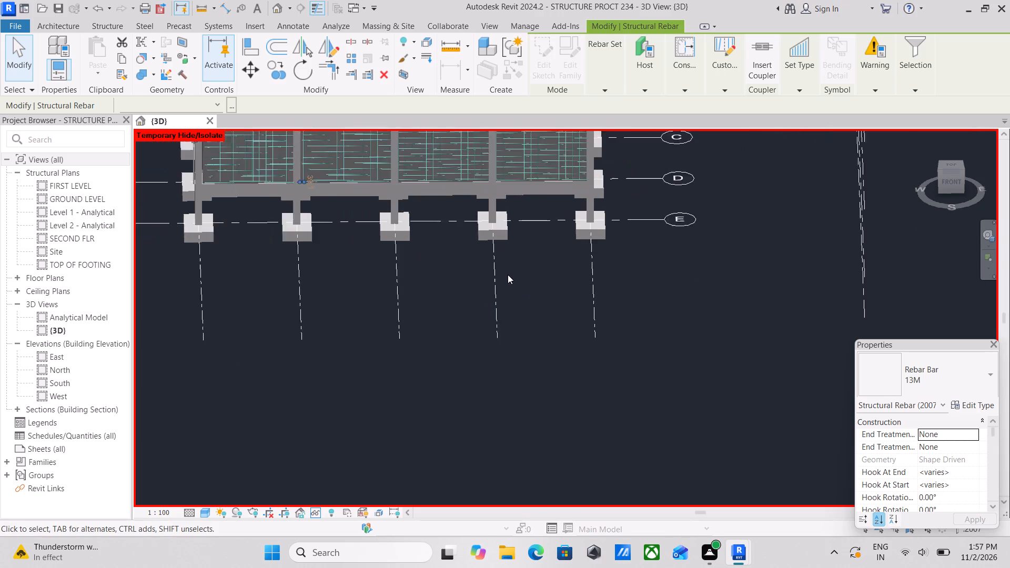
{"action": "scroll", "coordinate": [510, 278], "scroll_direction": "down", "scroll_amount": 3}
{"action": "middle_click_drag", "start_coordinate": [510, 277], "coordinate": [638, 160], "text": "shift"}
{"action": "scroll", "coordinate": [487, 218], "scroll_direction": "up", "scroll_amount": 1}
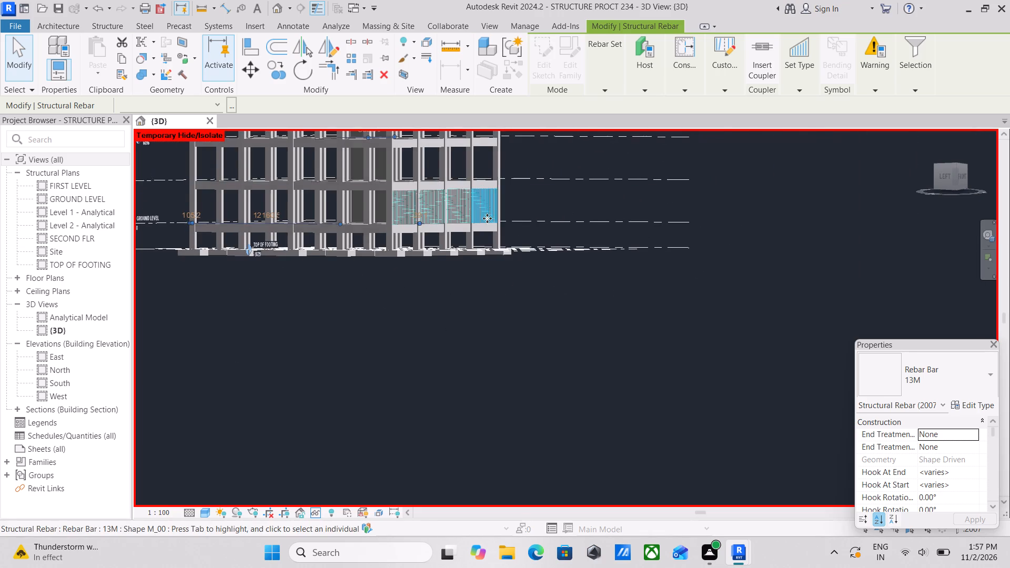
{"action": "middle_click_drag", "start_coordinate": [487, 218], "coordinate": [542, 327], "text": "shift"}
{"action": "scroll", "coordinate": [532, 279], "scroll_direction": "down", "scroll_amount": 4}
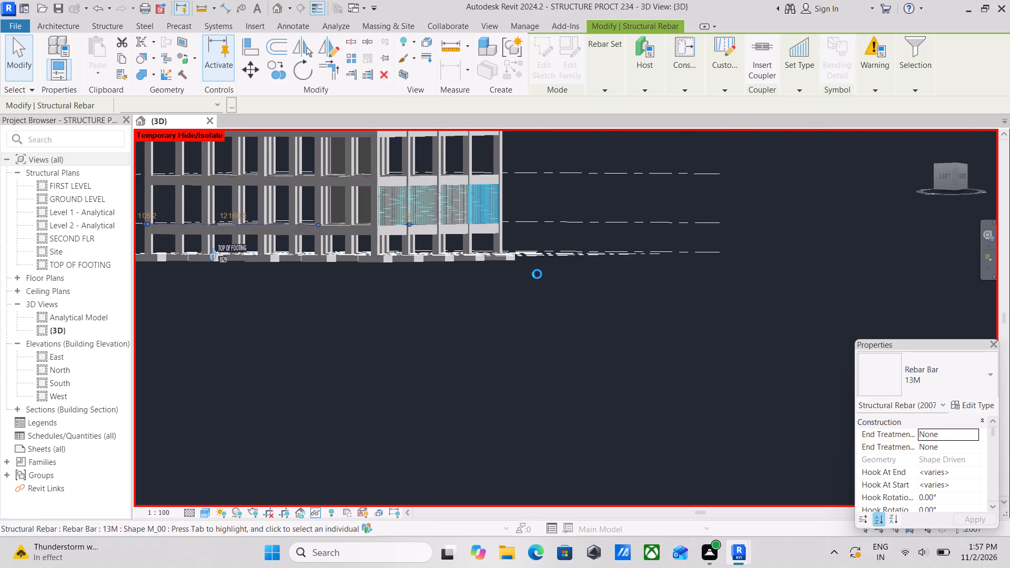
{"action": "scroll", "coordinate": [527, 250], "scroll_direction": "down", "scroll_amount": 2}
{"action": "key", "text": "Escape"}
Select all 13M rebar instances, starting from the first front bay's horizontal bars, and temporarily hide them in the 3D view.
{"action": "scroll", "coordinate": [514, 208], "scroll_direction": "up", "scroll_amount": 2}
{"action": "scroll", "coordinate": [514, 208], "scroll_direction": "down", "scroll_amount": 3}
{"action": "scroll", "coordinate": [547, 251], "scroll_direction": "down", "scroll_amount": 2}
{"action": "middle_click_drag", "start_coordinate": [547, 250], "coordinate": [542, 247], "text": "shift"}
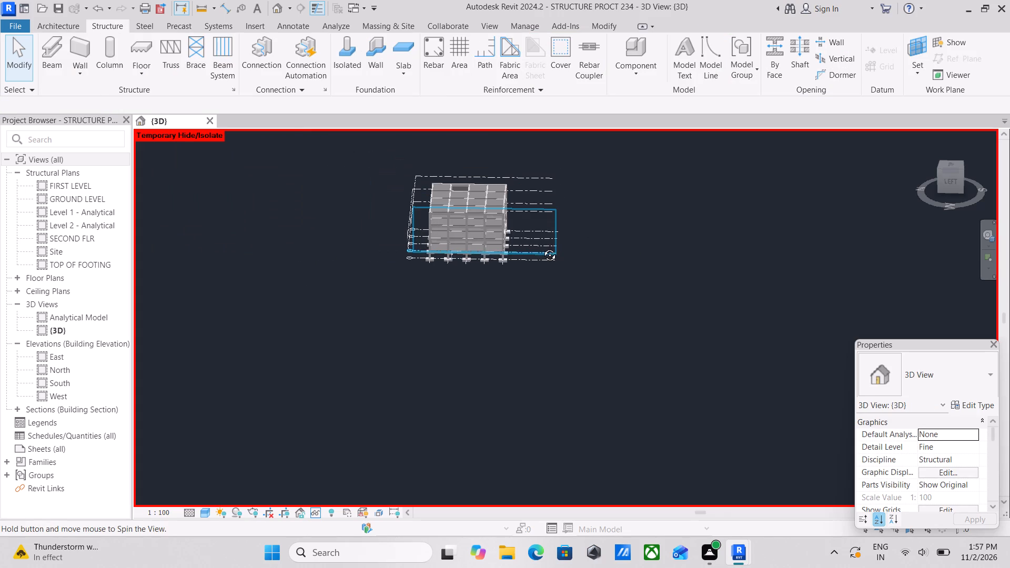
{"action": "middle_click_drag", "start_coordinate": [542, 247], "coordinate": [609, 262], "text": "shift"}
{"action": "scroll", "coordinate": [510, 248], "scroll_direction": "up", "scroll_amount": 4}
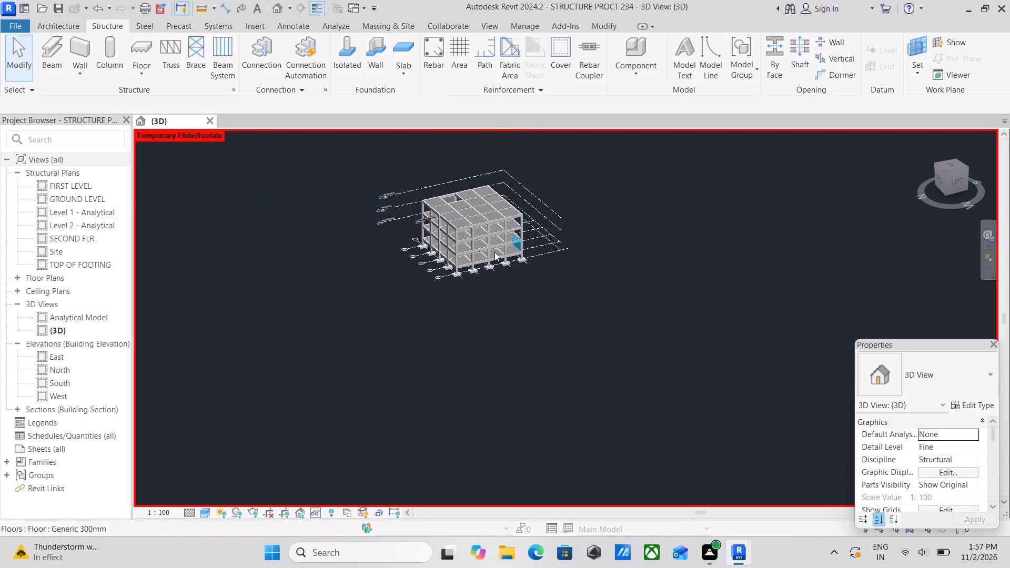
{"action": "scroll", "coordinate": [467, 249], "scroll_direction": "up", "scroll_amount": 3}
{"action": "scroll", "coordinate": [423, 272], "scroll_direction": "up", "scroll_amount": 4}
{"action": "scroll", "coordinate": [498, 277], "scroll_direction": "up", "scroll_amount": 3}
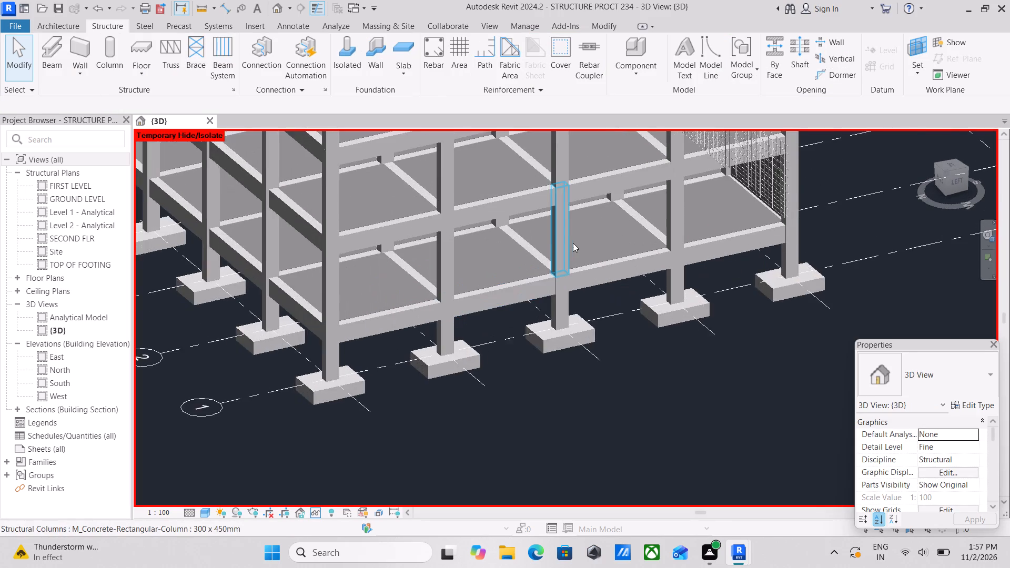
{"action": "scroll", "coordinate": [573, 243], "scroll_direction": "down", "scroll_amount": 3}
{"action": "scroll", "coordinate": [625, 269], "scroll_direction": "down", "scroll_amount": 4}
{"action": "middle_click_drag", "start_coordinate": [632, 250], "coordinate": [391, 250], "text": "shift"}
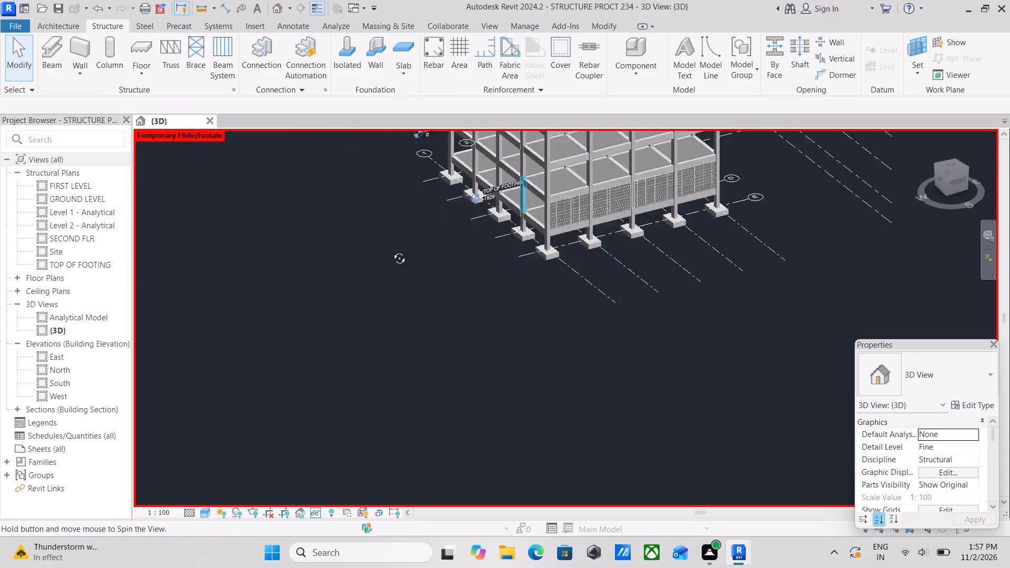
{"action": "middle_click_drag", "start_coordinate": [391, 250], "coordinate": [399, 250], "text": "shift"}
{"action": "scroll", "coordinate": [527, 212], "scroll_direction": "up", "scroll_amount": 2}
{"action": "scroll", "coordinate": [596, 225], "scroll_direction": "up", "scroll_amount": 9}
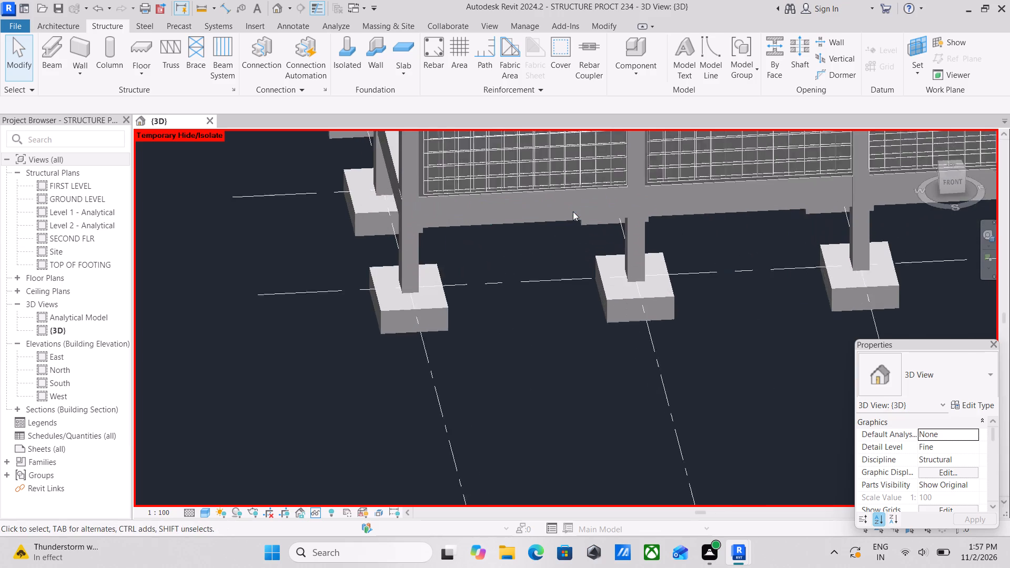
{"action": "scroll", "coordinate": [573, 211], "scroll_direction": "up", "scroll_amount": 1}
{"action": "middle_click_drag", "start_coordinate": [573, 211], "coordinate": [651, 295], "text": "shift"}
{"action": "scroll", "coordinate": [625, 283], "scroll_direction": "up", "scroll_amount": 2, "text": "shift"}
{"action": "scroll", "coordinate": [573, 280], "scroll_direction": "up", "scroll_amount": 3}
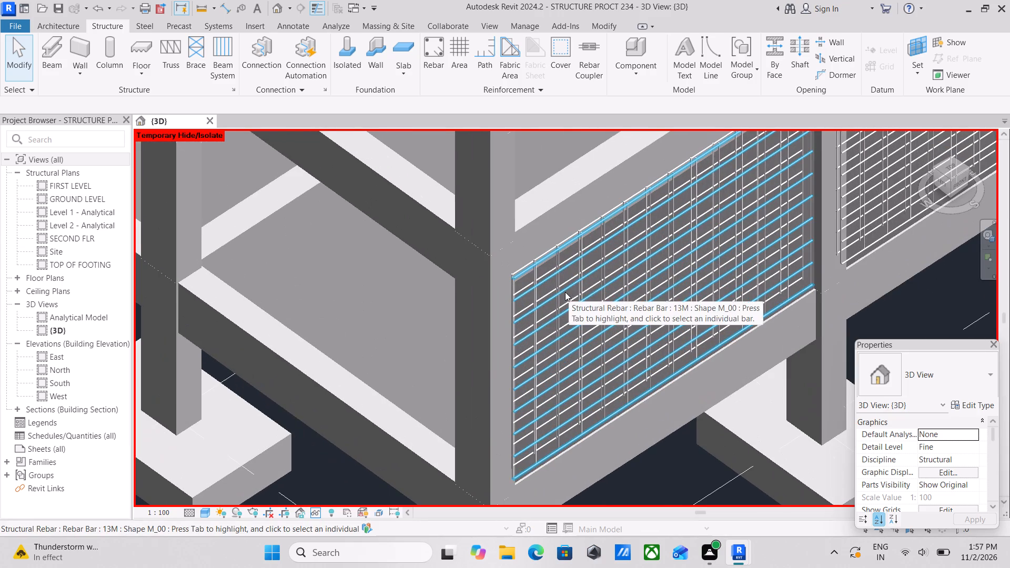
{"action": "left_click", "coordinate": [565, 292]}
{"action": "scroll", "coordinate": [565, 291], "scroll_direction": "down", "scroll_amount": 4}
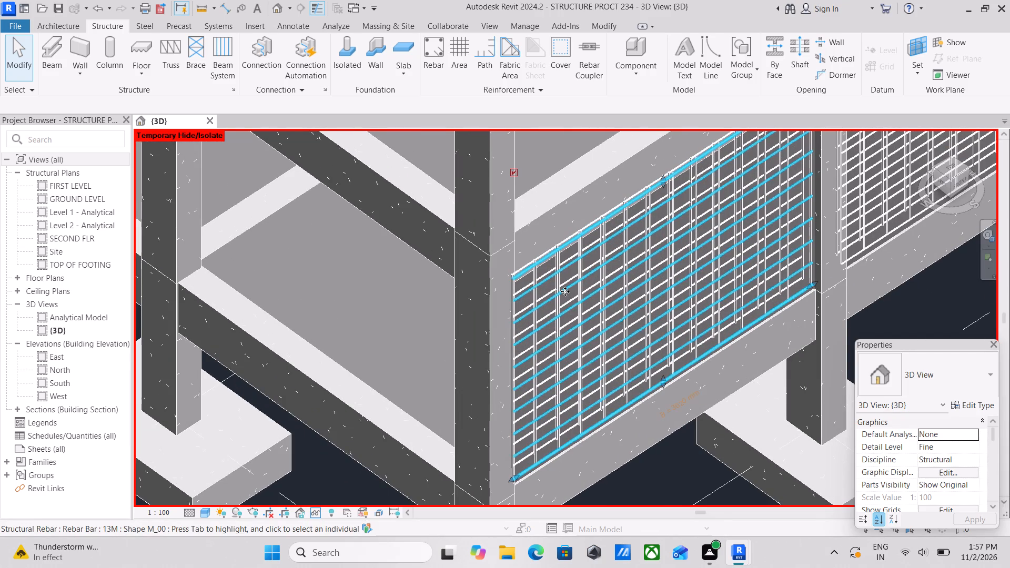
{"action": "scroll", "coordinate": [565, 291], "scroll_direction": "down", "scroll_amount": 3}
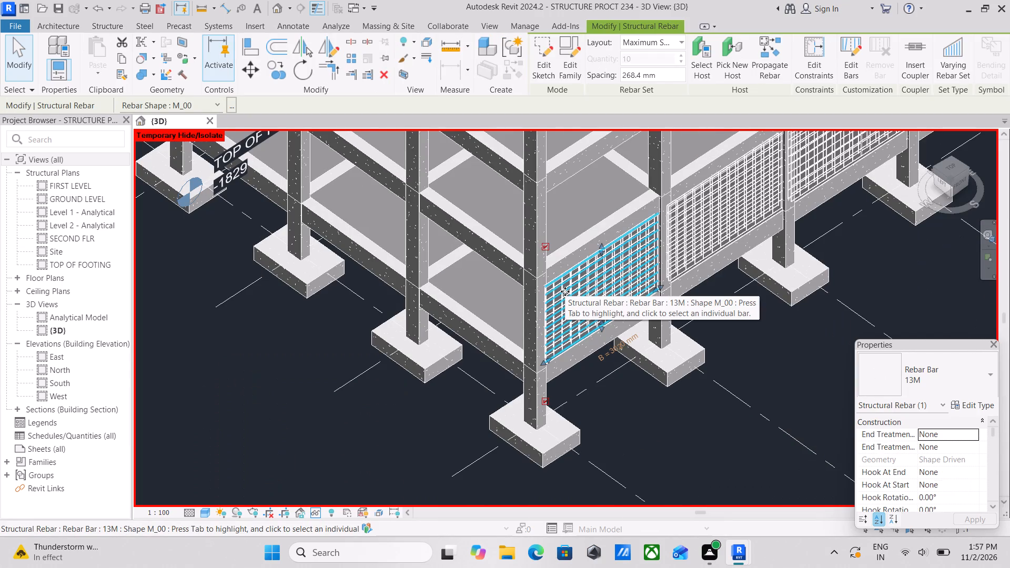
{"action": "type", "text": "sa"}
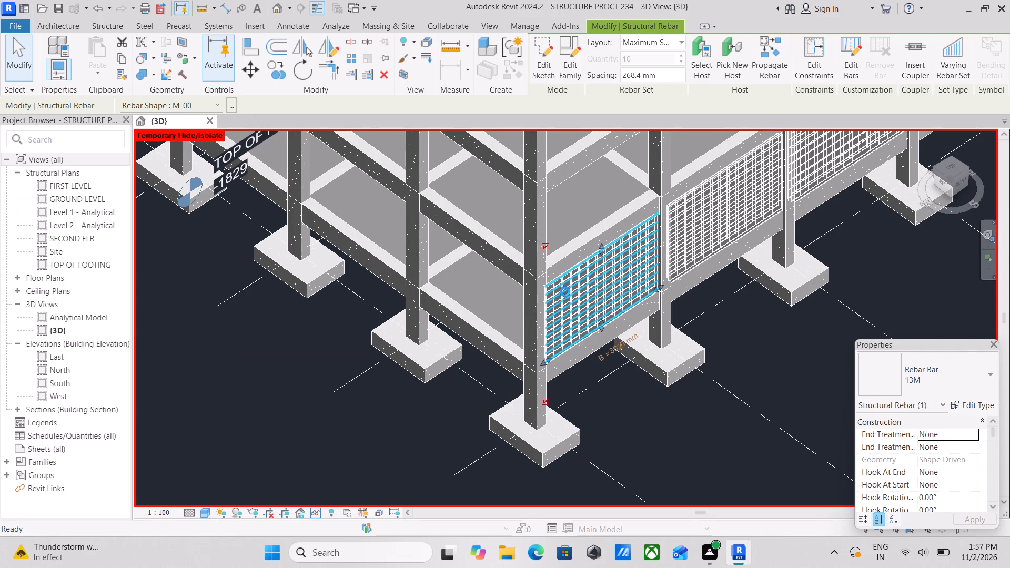
{"action": "scroll", "coordinate": [736, 222], "scroll_direction": "up", "scroll_amount": 1}
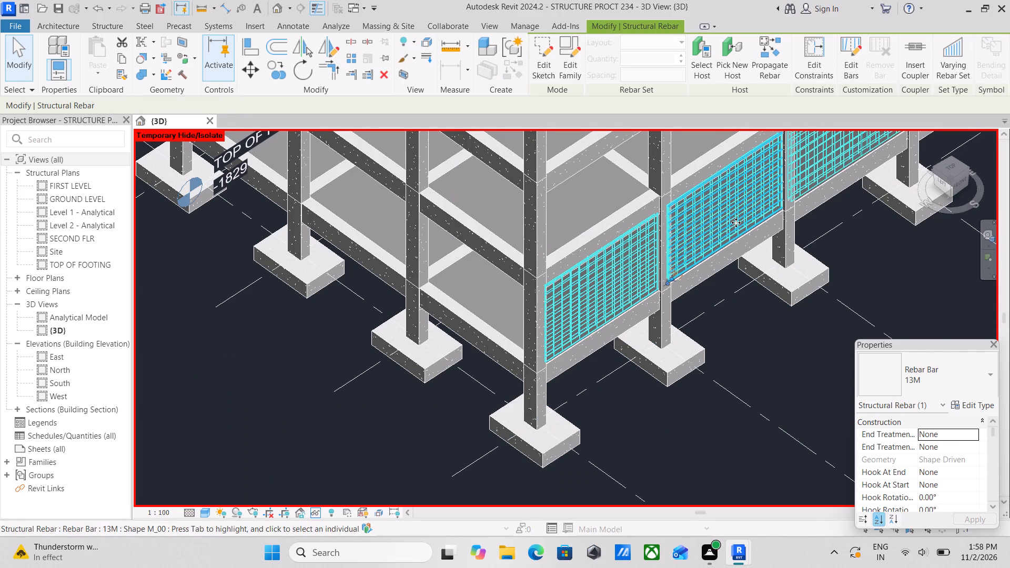
{"action": "type", "text": "hh"}
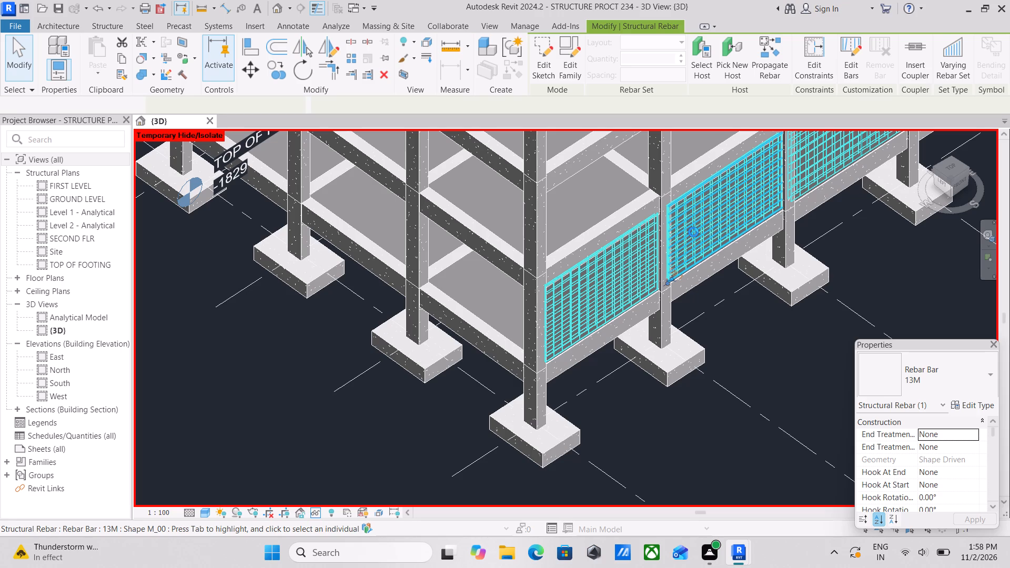
Start a structural wall for the corner bay at ground level on the frame's grid 1 side.
{"action": "scroll", "coordinate": [693, 233], "scroll_direction": "down", "scroll_amount": 1}
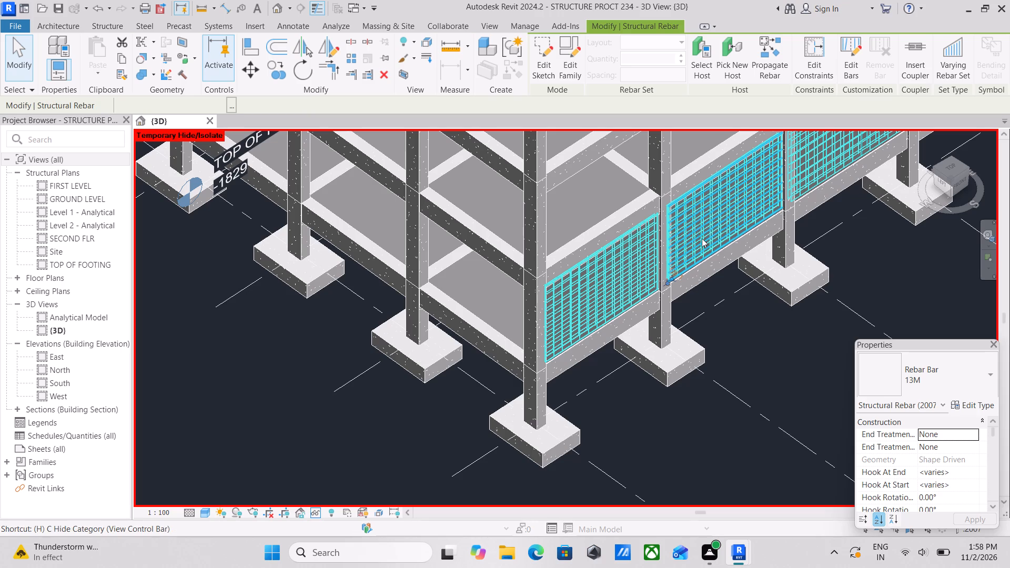
{"action": "scroll", "coordinate": [595, 254], "scroll_direction": "down", "scroll_amount": 4}
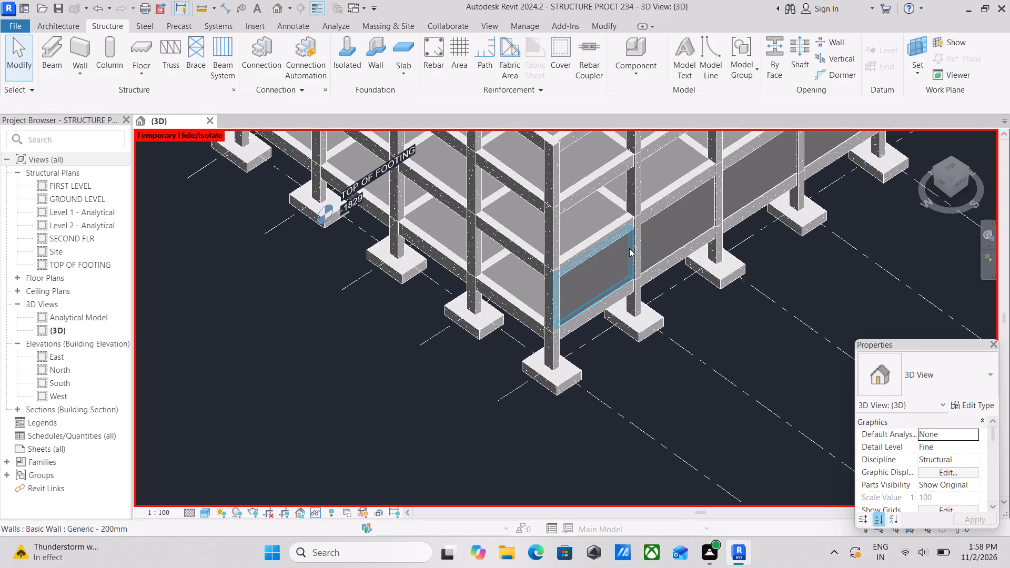
{"action": "scroll", "coordinate": [629, 248], "scroll_direction": "down", "scroll_amount": 1}
{"action": "middle_click_drag", "start_coordinate": [618, 257], "coordinate": [765, 208], "text": "shift"}
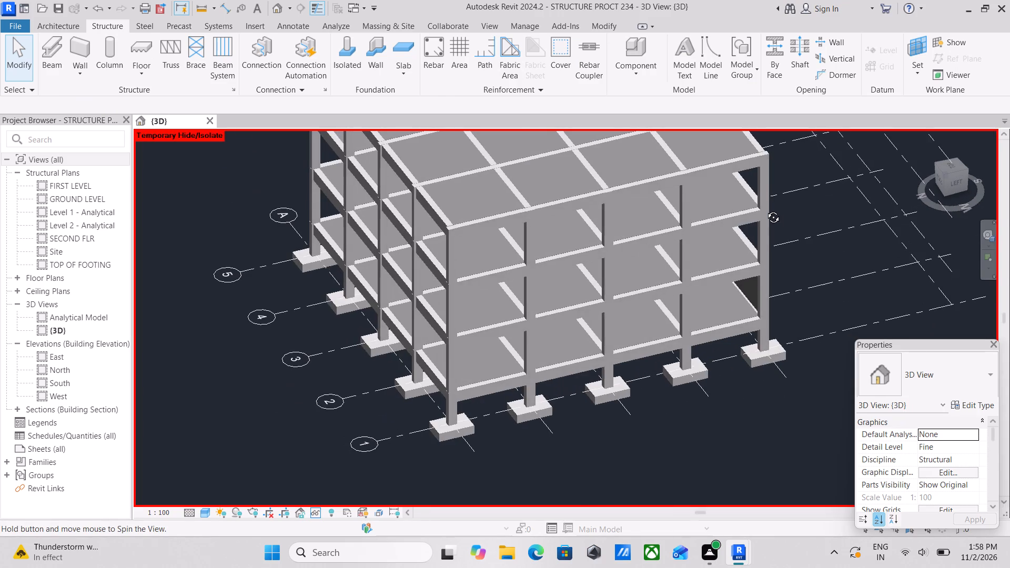
{"action": "scroll", "coordinate": [668, 313], "scroll_direction": "up", "scroll_amount": 2}
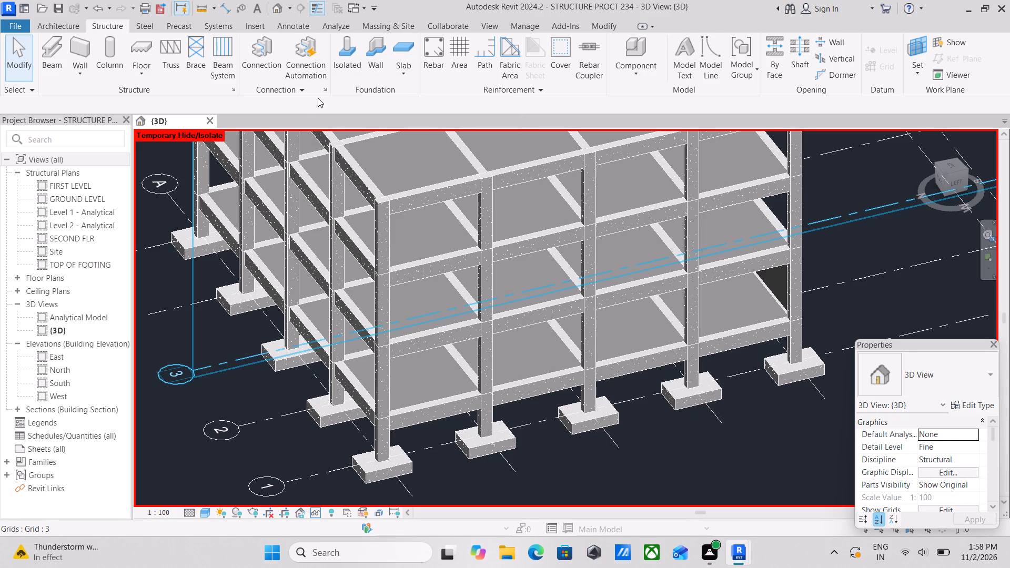
{"action": "scroll", "coordinate": [373, 349], "scroll_direction": "up", "scroll_amount": 1}
{"action": "scroll", "coordinate": [440, 428], "scroll_direction": "up", "scroll_amount": 6}
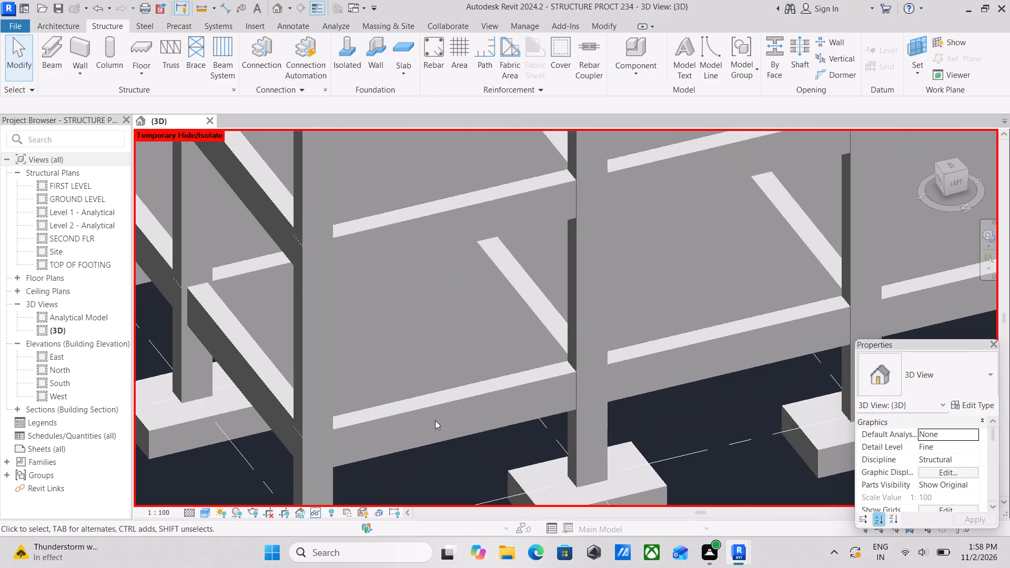
{"action": "scroll", "coordinate": [379, 387], "scroll_direction": "up", "scroll_amount": 2}
{"action": "middle_click_drag", "start_coordinate": [358, 374], "coordinate": [421, 347]}
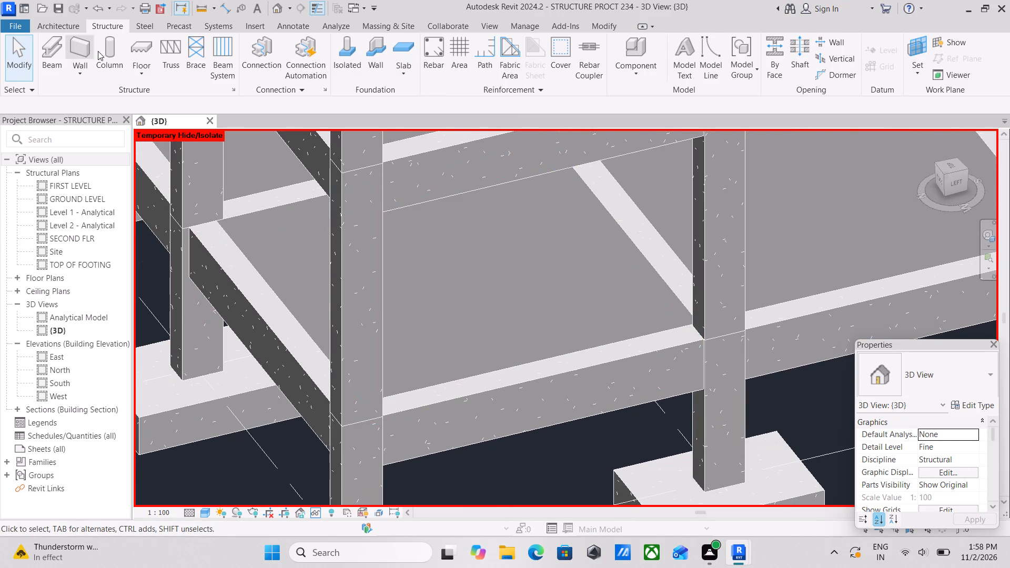
{"action": "left_click", "coordinate": [69, 72]}
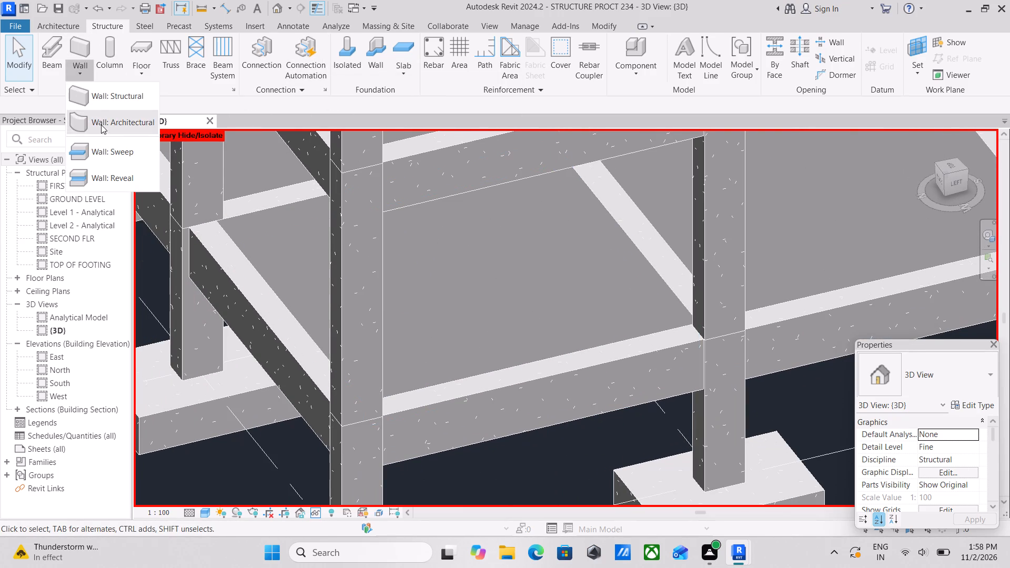
{"action": "left_click", "coordinate": [104, 101]}
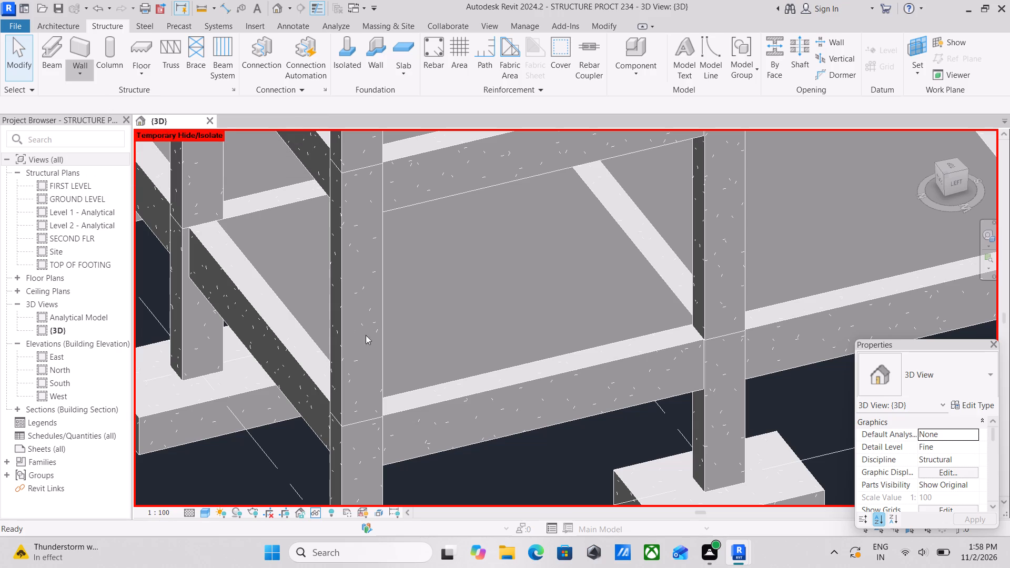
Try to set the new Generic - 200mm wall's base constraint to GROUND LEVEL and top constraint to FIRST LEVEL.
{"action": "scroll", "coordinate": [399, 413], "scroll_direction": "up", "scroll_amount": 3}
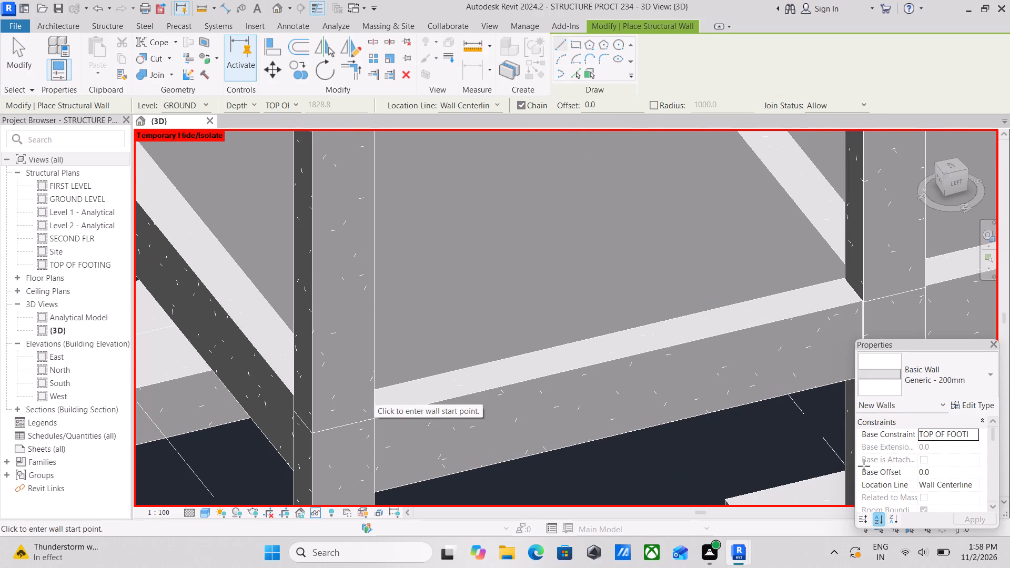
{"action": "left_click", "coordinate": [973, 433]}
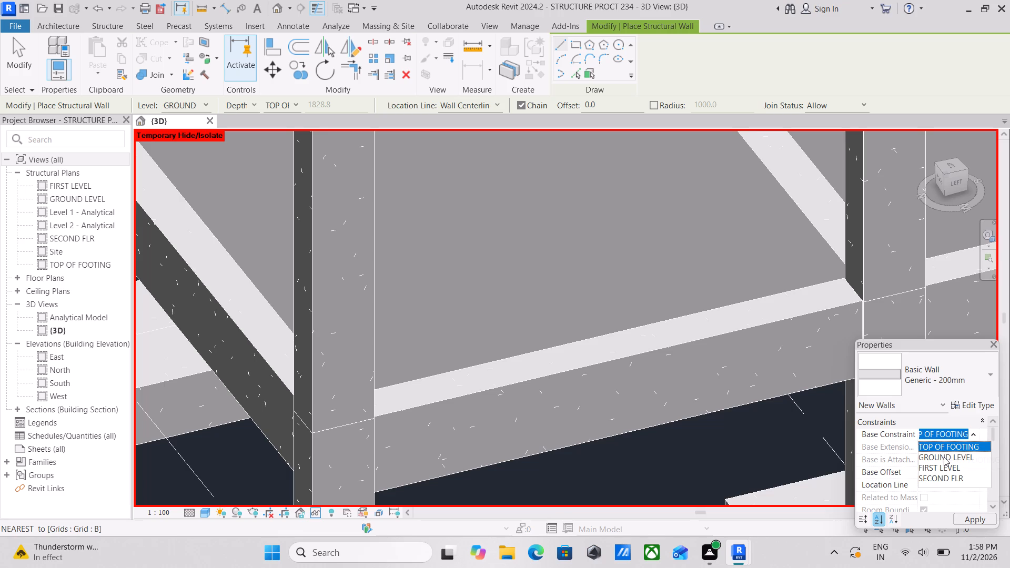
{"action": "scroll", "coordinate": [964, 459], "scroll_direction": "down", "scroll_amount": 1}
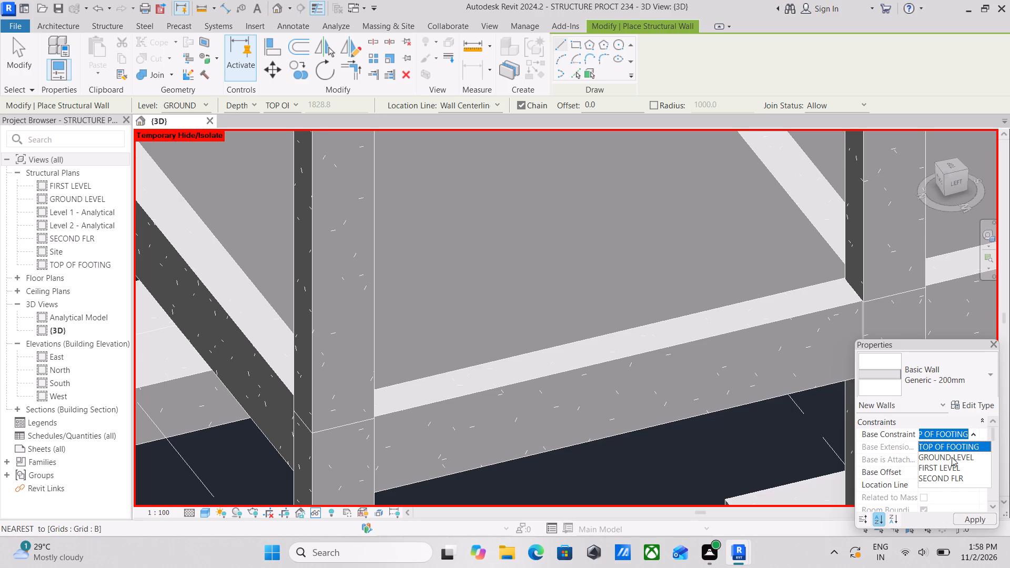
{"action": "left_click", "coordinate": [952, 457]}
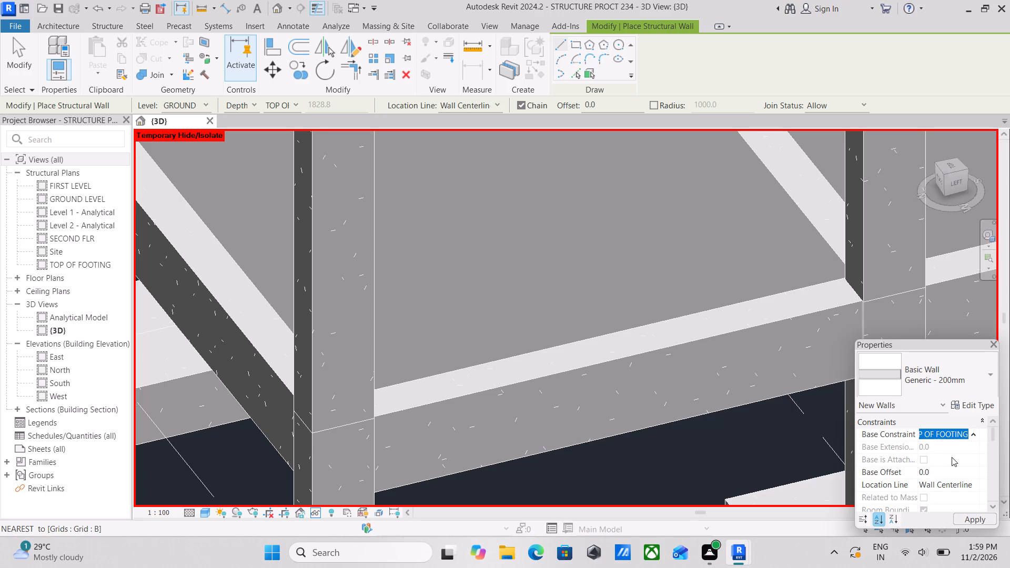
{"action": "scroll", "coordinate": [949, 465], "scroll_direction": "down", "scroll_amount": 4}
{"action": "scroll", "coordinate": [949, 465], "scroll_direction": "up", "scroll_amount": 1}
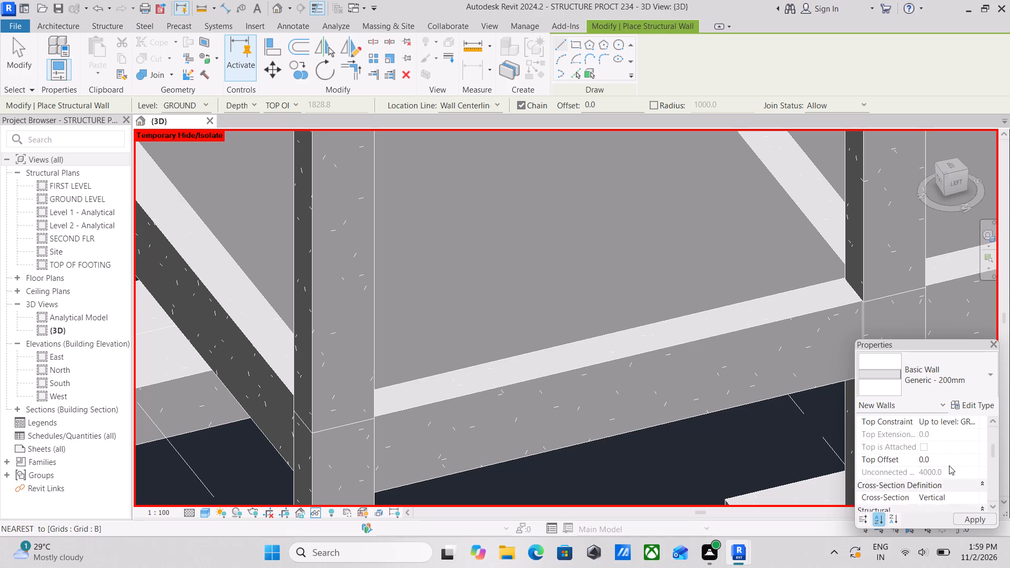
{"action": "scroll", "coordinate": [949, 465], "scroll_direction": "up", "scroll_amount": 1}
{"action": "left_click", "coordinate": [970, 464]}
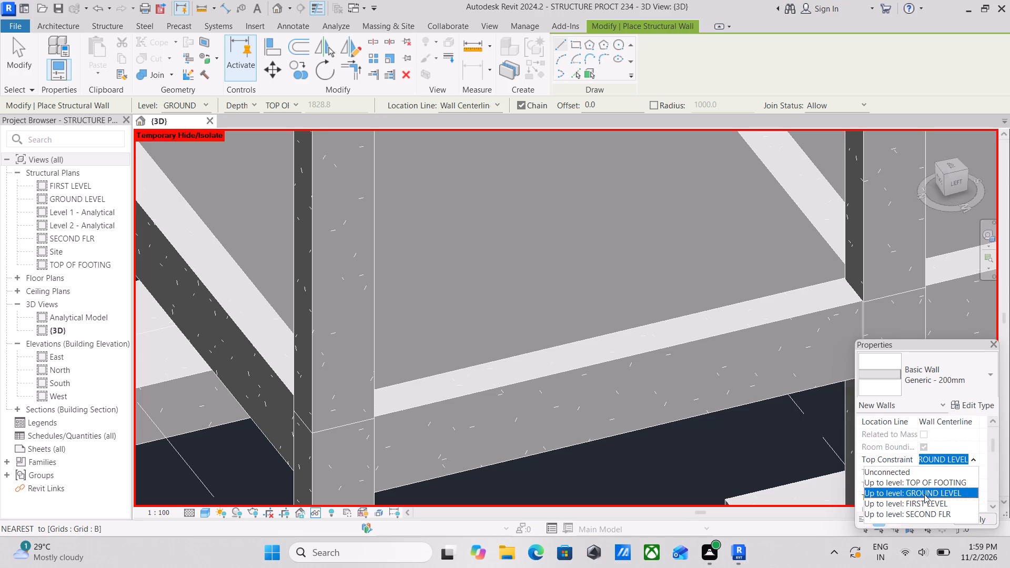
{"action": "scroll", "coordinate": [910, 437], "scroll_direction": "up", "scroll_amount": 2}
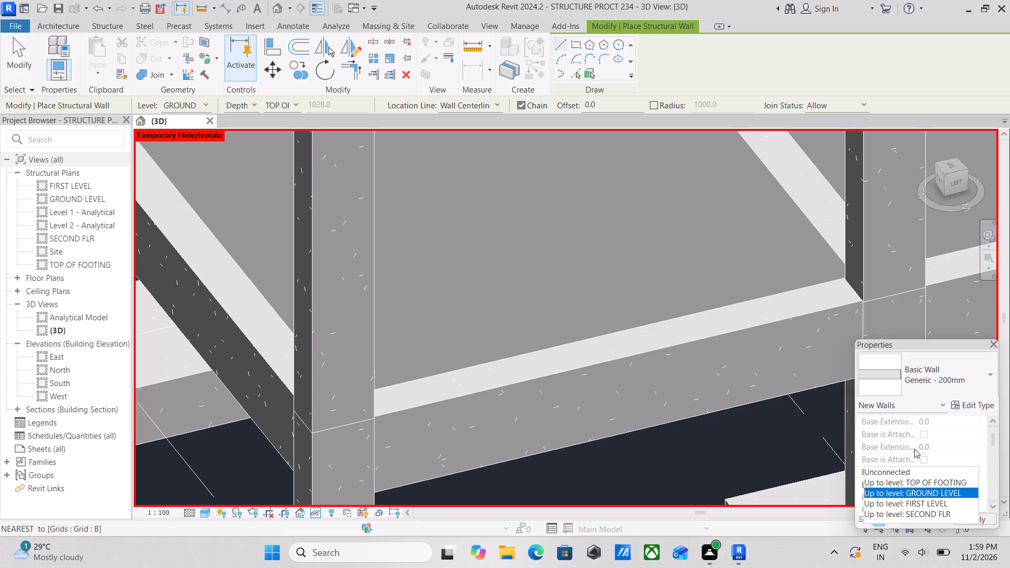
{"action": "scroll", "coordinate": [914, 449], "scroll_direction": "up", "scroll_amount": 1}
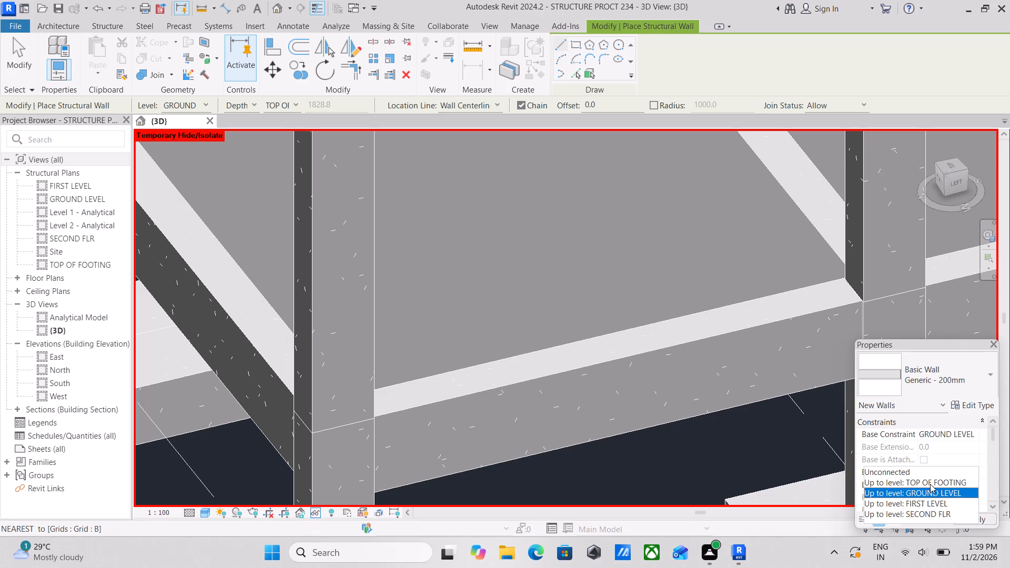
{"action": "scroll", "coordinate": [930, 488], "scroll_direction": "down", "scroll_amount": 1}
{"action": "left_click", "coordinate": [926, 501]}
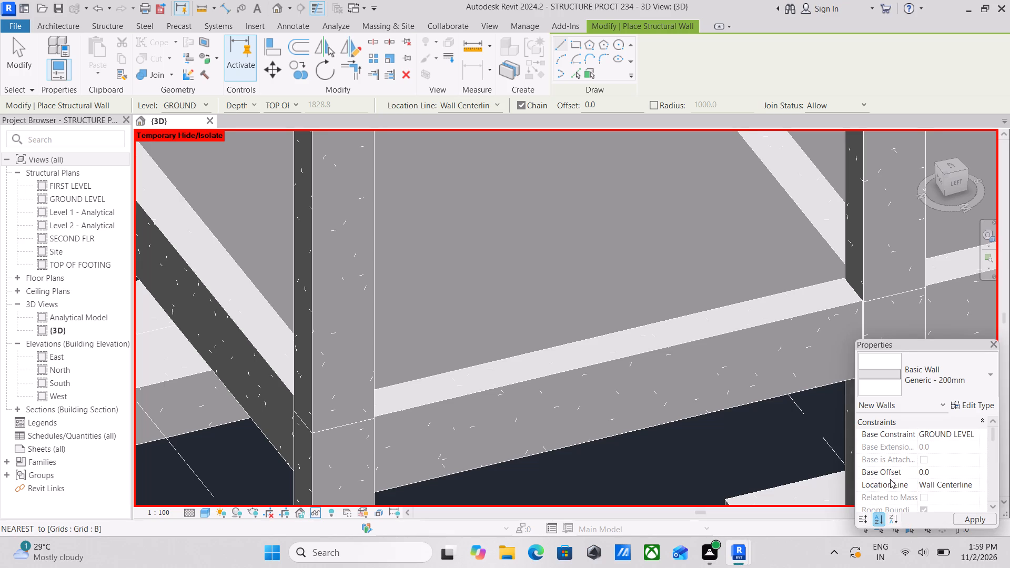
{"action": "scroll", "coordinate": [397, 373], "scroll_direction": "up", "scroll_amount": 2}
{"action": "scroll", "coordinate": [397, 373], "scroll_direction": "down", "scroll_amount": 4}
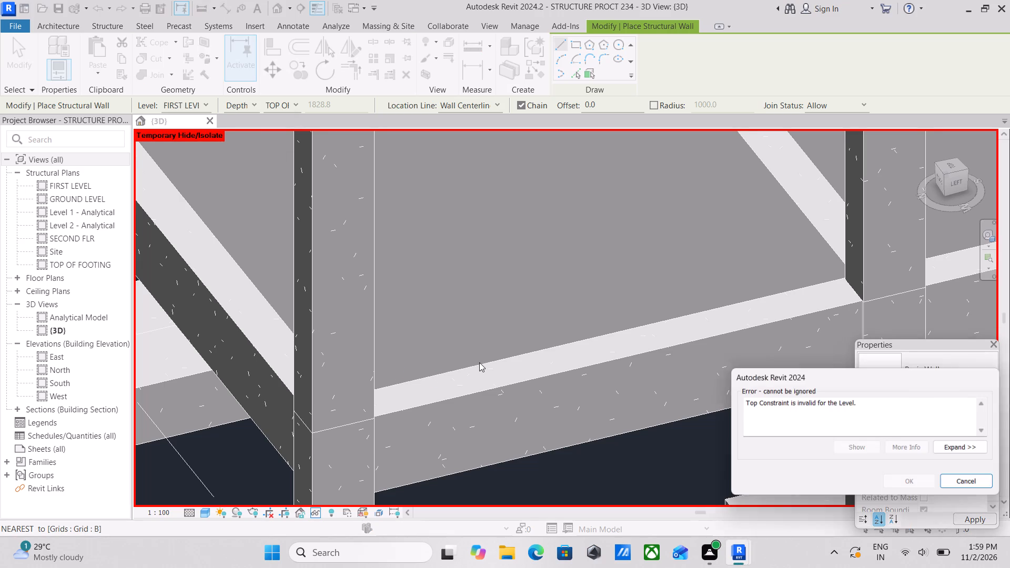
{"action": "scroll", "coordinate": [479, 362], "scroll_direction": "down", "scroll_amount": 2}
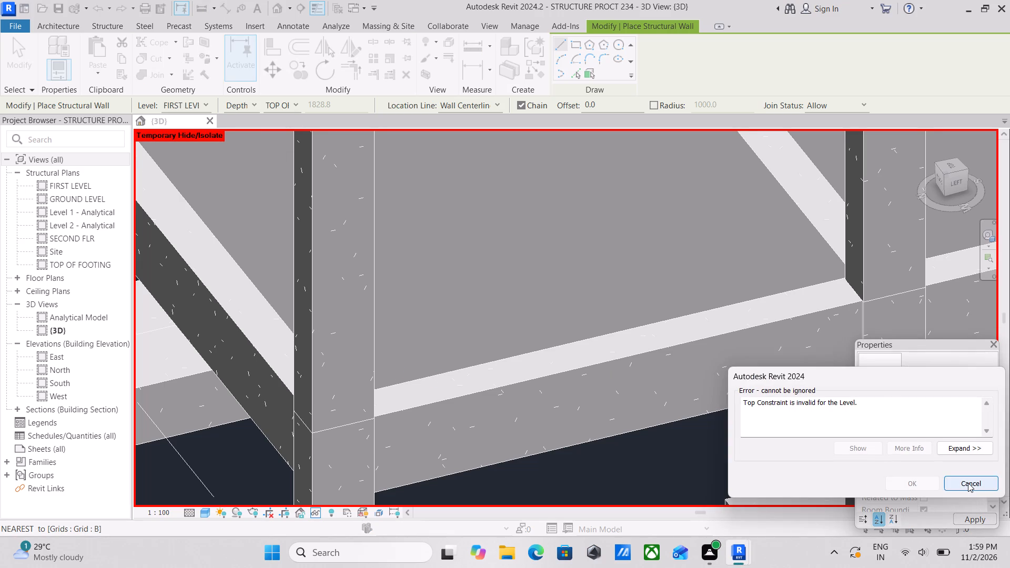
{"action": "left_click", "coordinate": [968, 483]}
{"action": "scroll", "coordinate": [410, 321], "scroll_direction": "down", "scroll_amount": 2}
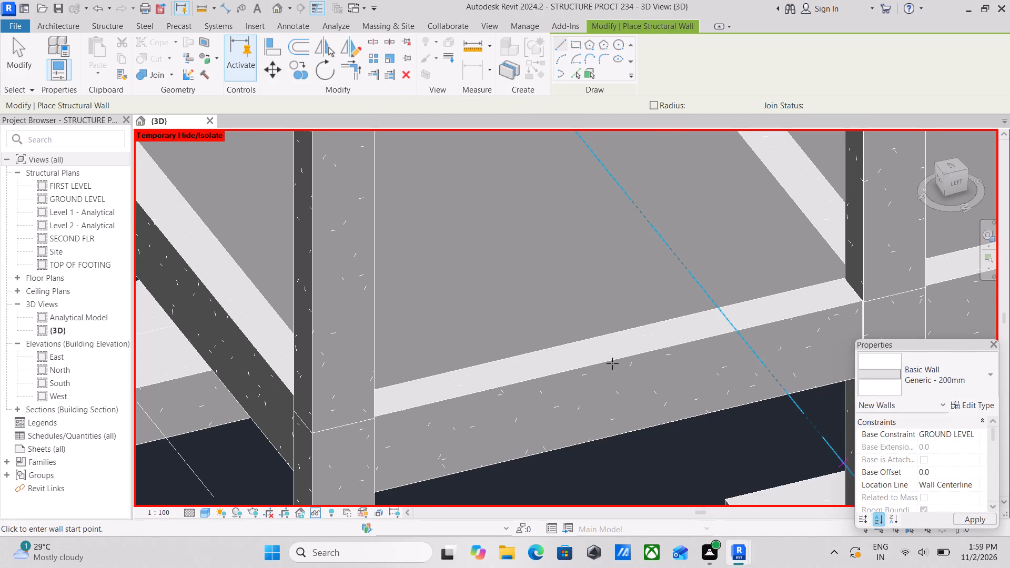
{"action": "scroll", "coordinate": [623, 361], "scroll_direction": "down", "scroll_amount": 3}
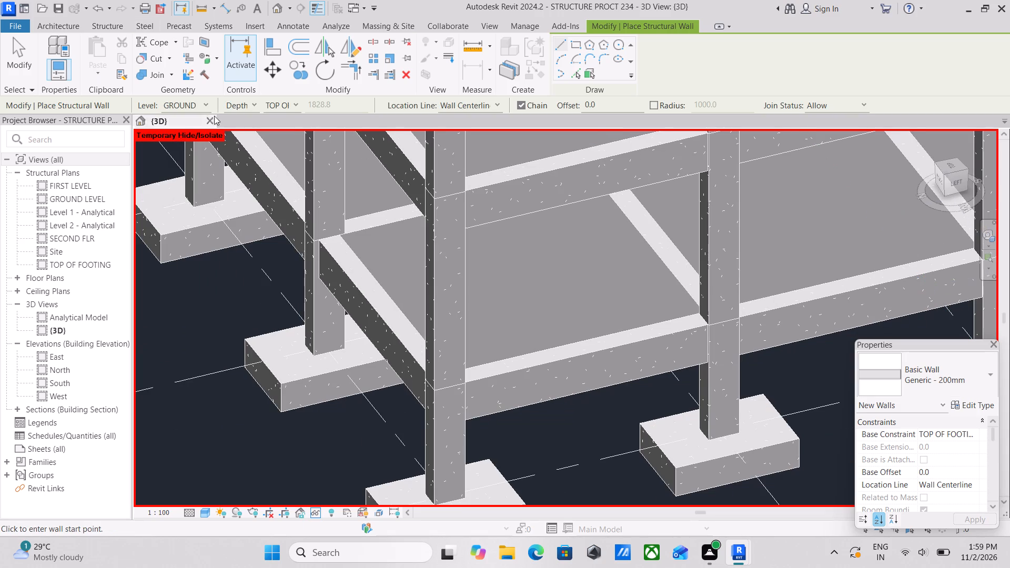
Set the new wall to be placed by height from GROUND LEVEL up to FIRST LEVEL.
{"action": "left_click", "coordinate": [252, 103]}
{"action": "left_click", "coordinate": [253, 130]}
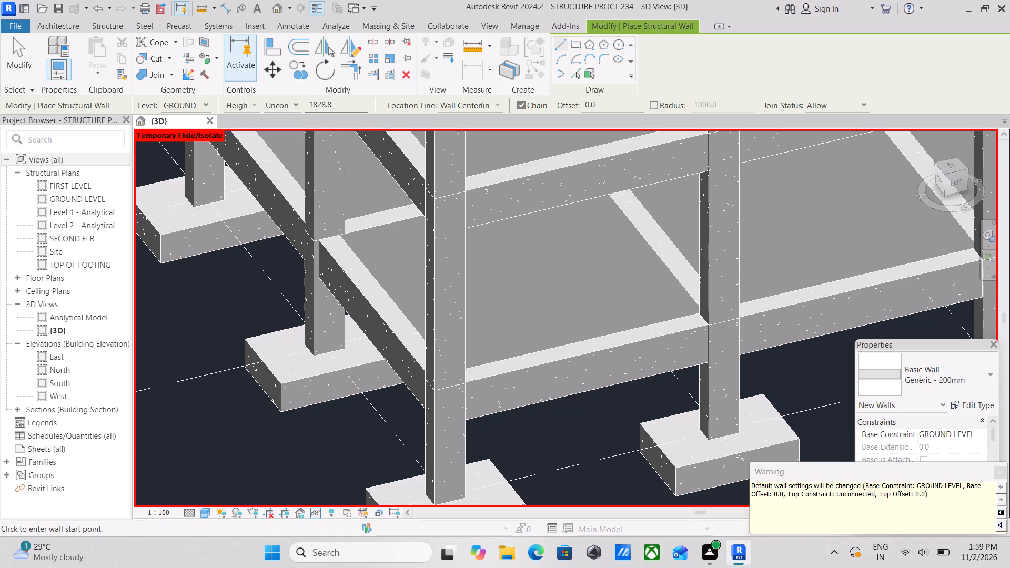
{"action": "left_click", "coordinate": [296, 103]}
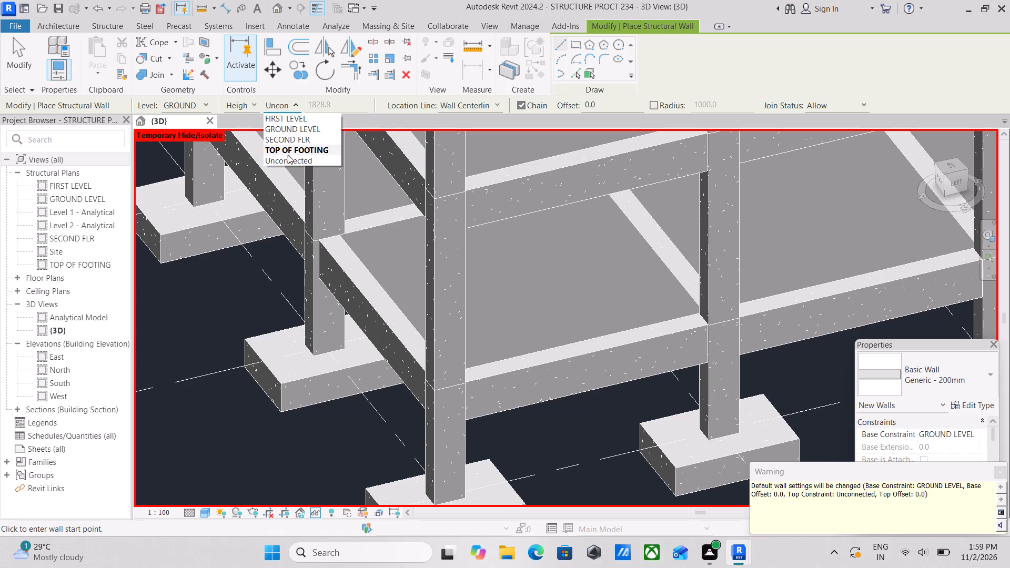
{"action": "left_click", "coordinate": [294, 122]}
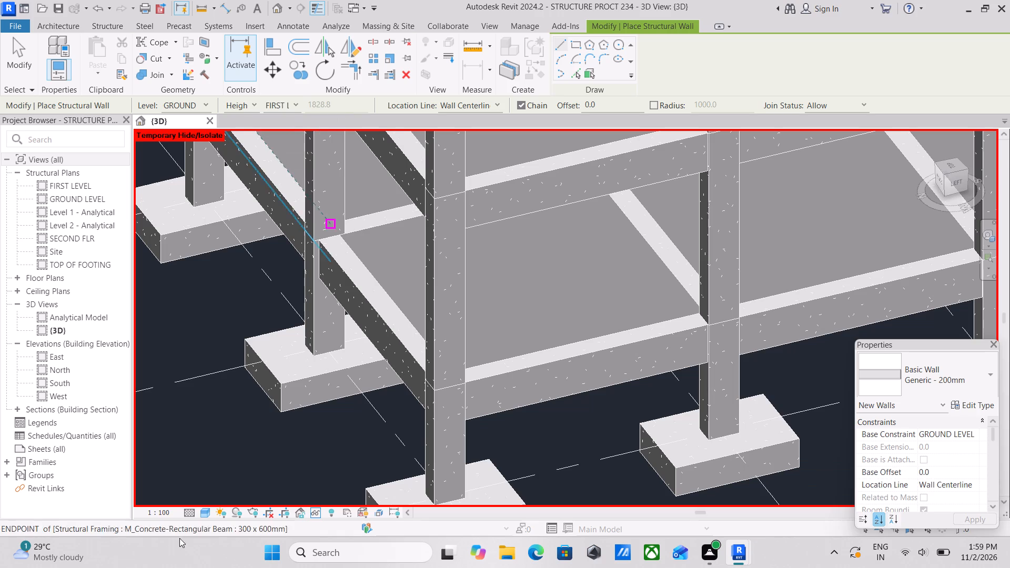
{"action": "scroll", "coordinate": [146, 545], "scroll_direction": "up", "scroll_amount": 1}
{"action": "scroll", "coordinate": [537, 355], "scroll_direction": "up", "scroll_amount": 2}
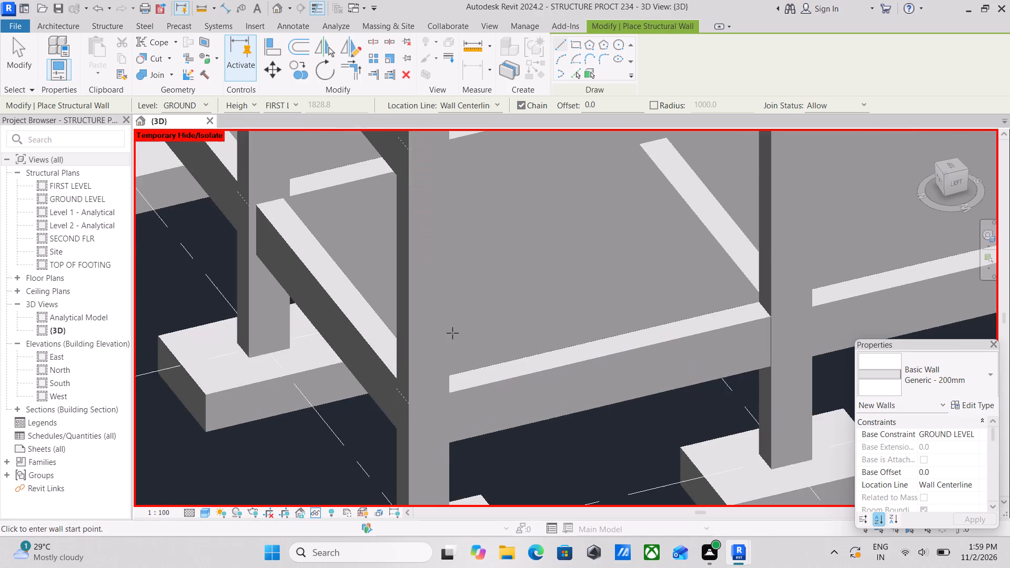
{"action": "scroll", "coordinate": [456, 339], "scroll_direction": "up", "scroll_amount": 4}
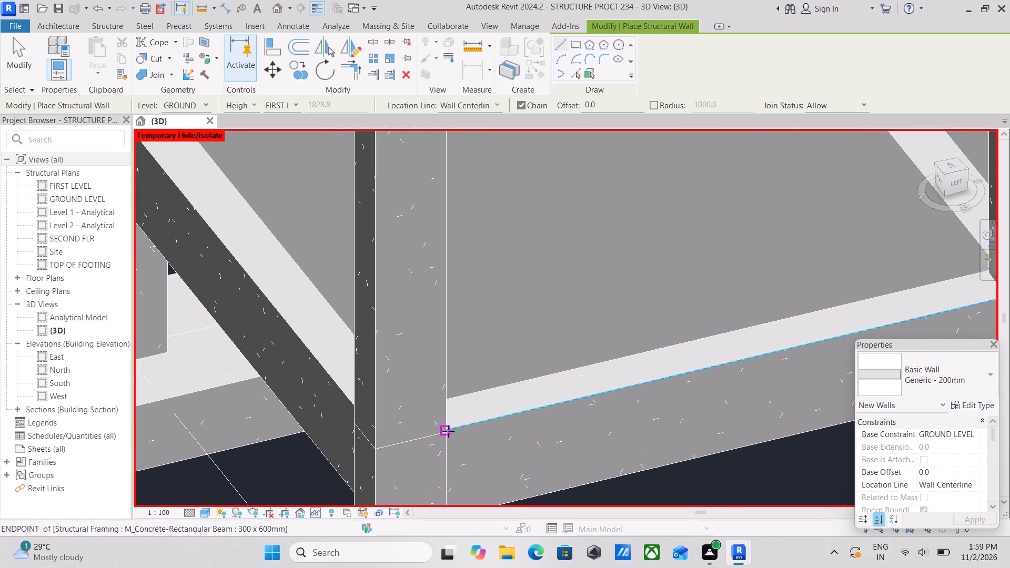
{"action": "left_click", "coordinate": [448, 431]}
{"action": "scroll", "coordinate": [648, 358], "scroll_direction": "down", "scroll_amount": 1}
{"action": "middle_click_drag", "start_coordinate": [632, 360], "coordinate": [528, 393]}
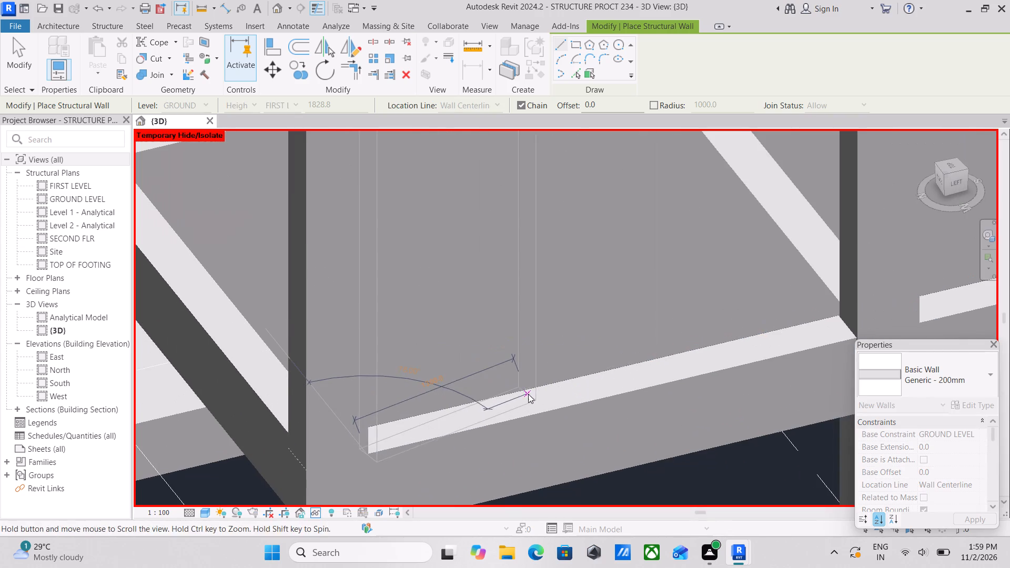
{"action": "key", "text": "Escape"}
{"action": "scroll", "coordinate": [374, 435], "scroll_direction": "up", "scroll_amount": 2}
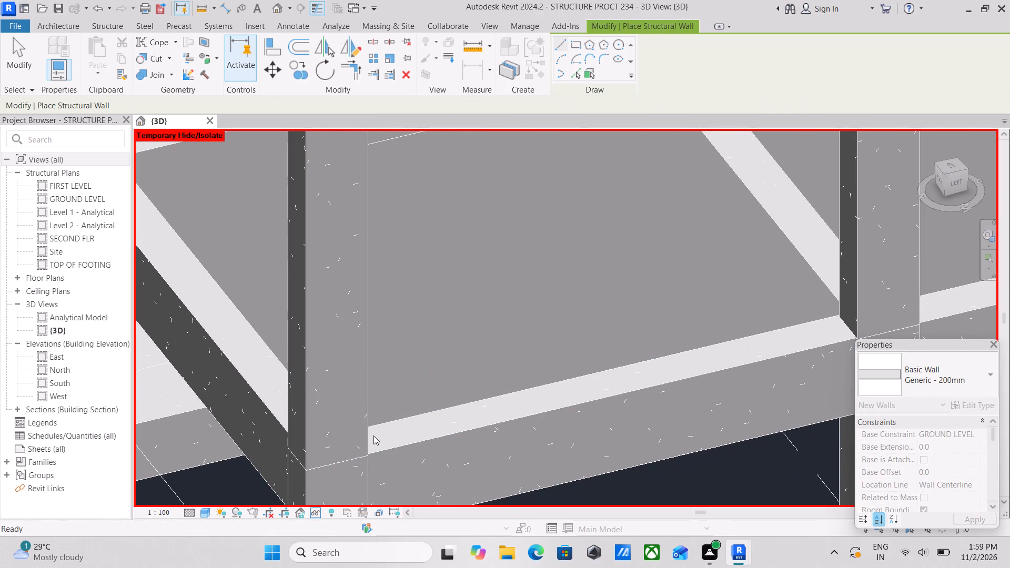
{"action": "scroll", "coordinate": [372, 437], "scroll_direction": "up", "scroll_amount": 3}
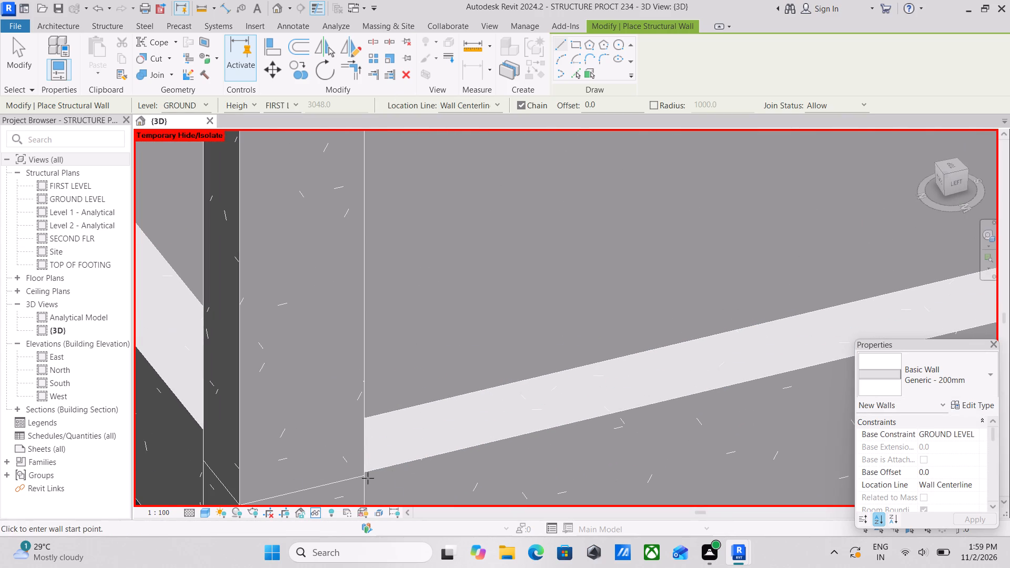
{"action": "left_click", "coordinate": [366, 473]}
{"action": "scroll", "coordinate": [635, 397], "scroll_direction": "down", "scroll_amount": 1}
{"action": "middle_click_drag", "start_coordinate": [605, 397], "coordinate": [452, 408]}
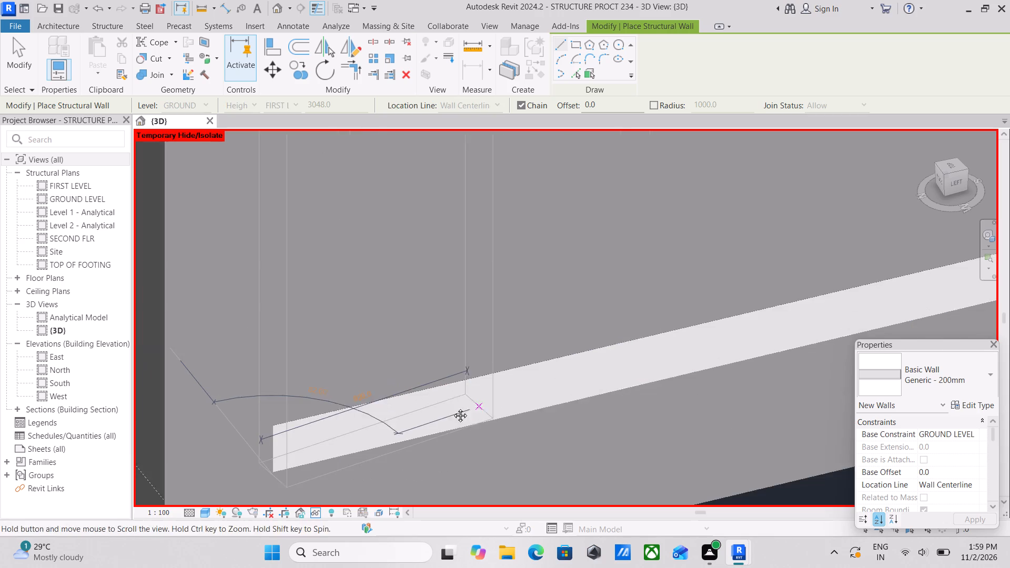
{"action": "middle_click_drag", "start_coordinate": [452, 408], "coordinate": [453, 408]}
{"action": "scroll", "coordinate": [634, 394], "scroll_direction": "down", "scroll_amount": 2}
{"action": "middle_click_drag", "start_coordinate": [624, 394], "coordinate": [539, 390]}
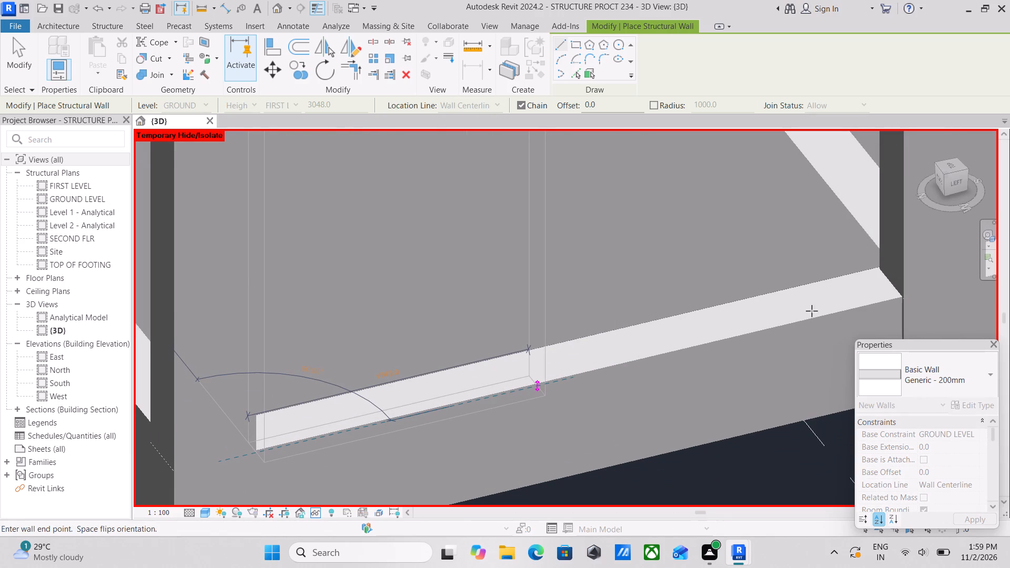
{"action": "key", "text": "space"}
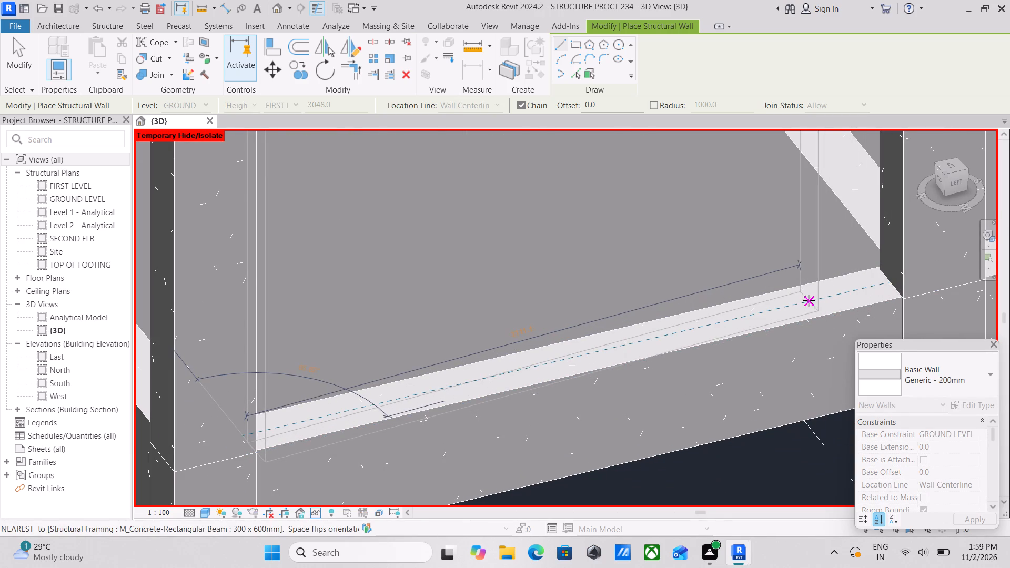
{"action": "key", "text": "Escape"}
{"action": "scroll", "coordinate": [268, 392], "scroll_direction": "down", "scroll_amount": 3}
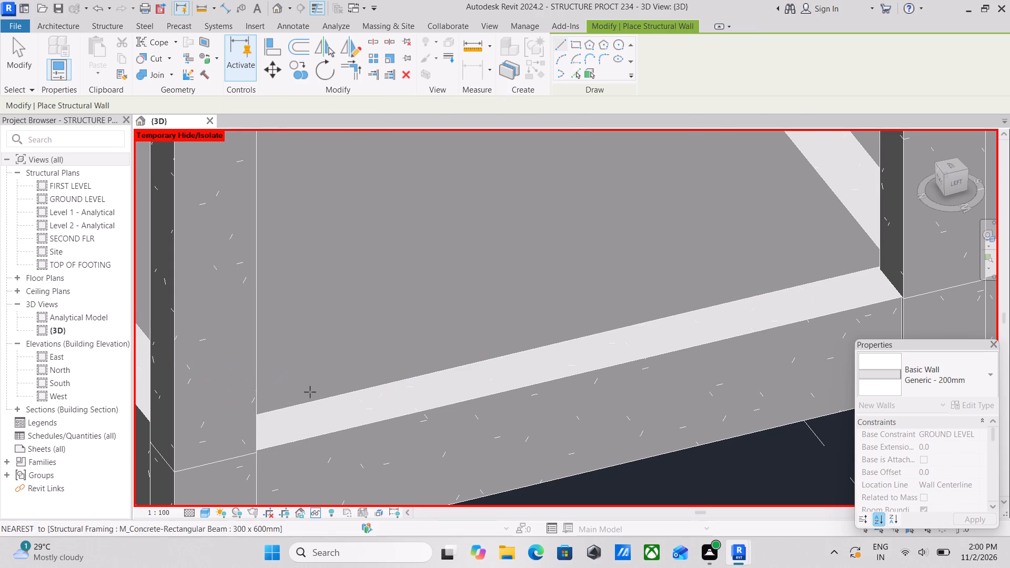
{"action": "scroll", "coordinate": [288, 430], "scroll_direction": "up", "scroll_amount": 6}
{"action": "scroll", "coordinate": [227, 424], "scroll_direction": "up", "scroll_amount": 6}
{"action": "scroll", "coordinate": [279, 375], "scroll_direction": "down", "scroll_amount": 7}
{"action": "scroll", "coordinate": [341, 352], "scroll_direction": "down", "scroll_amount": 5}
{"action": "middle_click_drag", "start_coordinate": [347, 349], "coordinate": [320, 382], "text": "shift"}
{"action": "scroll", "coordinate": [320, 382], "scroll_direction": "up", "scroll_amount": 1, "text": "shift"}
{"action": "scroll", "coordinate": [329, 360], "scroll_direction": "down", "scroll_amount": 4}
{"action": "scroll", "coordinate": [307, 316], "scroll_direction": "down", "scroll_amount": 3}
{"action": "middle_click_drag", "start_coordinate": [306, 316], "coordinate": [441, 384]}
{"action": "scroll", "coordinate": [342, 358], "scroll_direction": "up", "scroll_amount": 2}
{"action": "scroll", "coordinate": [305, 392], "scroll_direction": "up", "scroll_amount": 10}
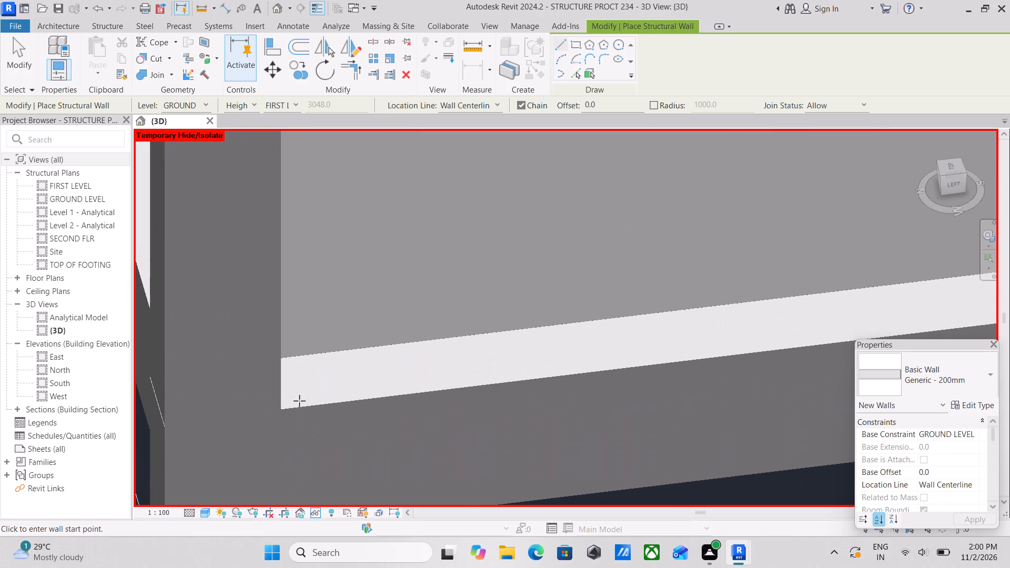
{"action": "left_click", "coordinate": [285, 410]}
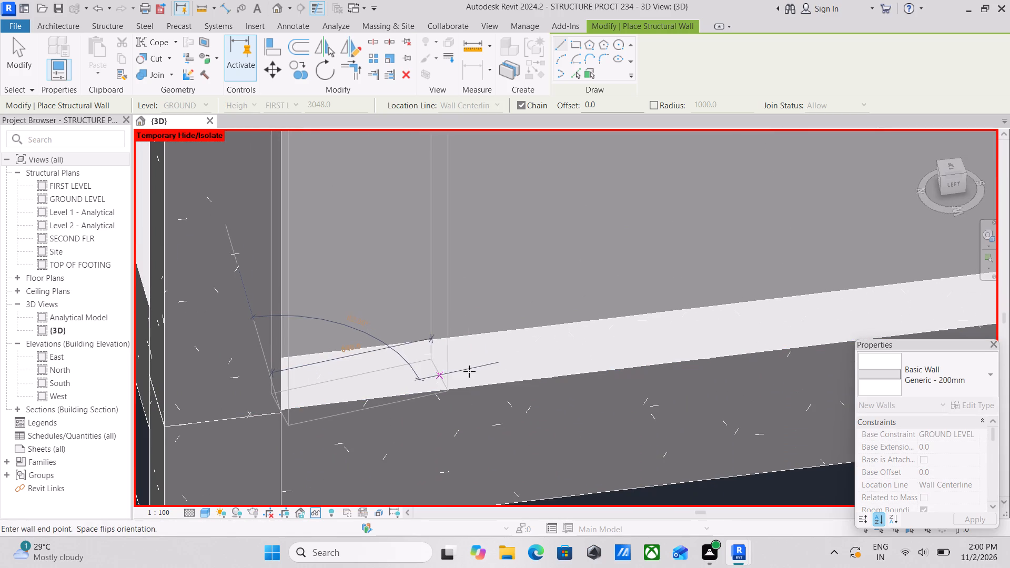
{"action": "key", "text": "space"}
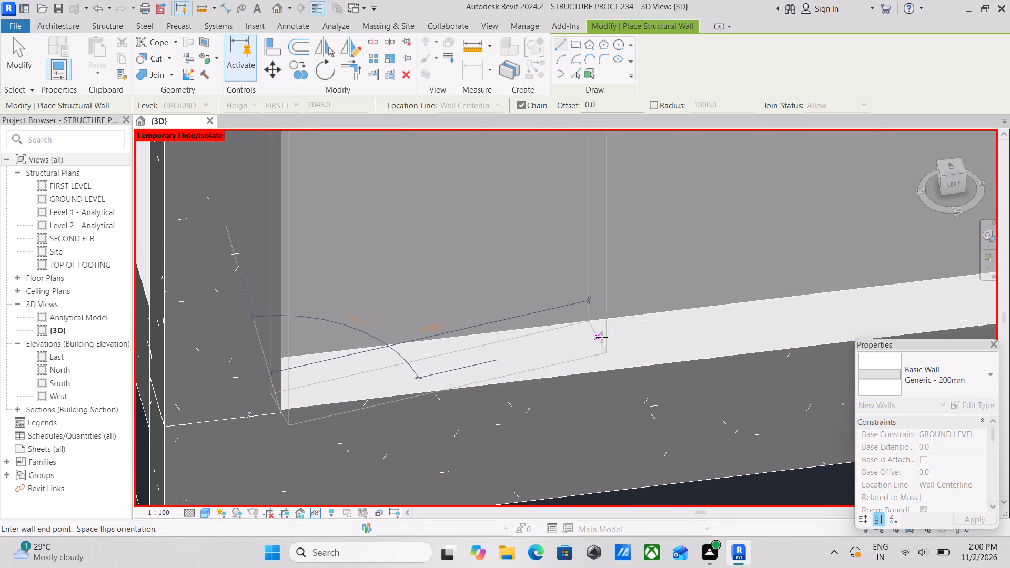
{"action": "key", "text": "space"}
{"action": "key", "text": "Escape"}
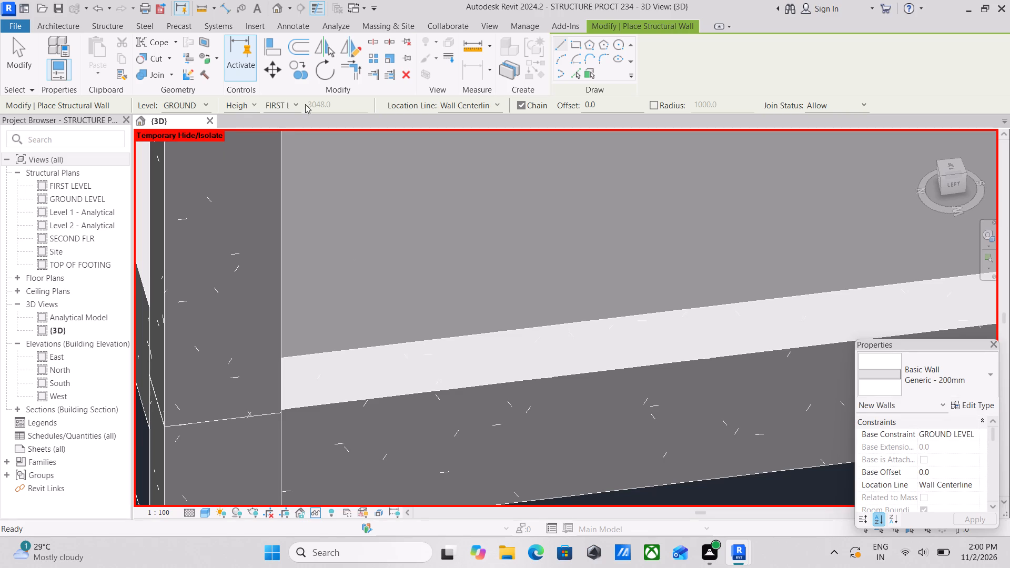
Draw the corner-bay structural wall along the ground beam's outer edge between the two columns, using location line Finish Face: Interior.
{"action": "left_click", "coordinate": [501, 103]}
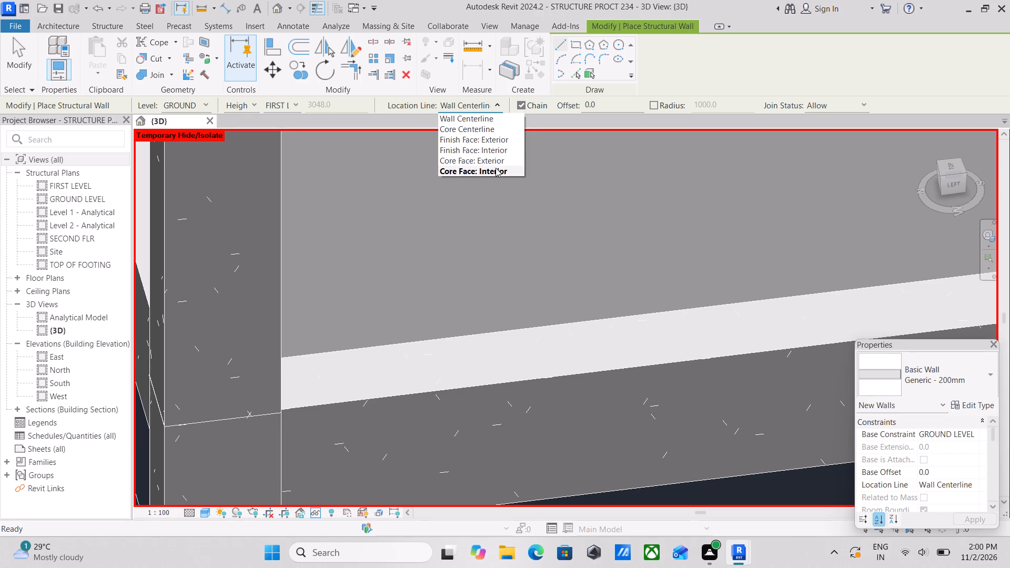
{"action": "left_click", "coordinate": [494, 154]}
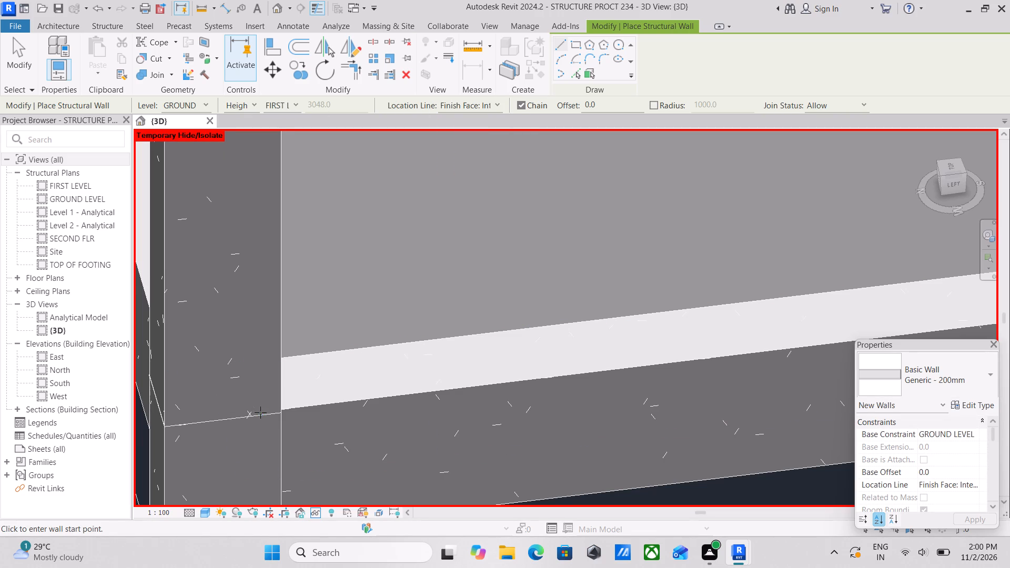
{"action": "left_click", "coordinate": [280, 410]}
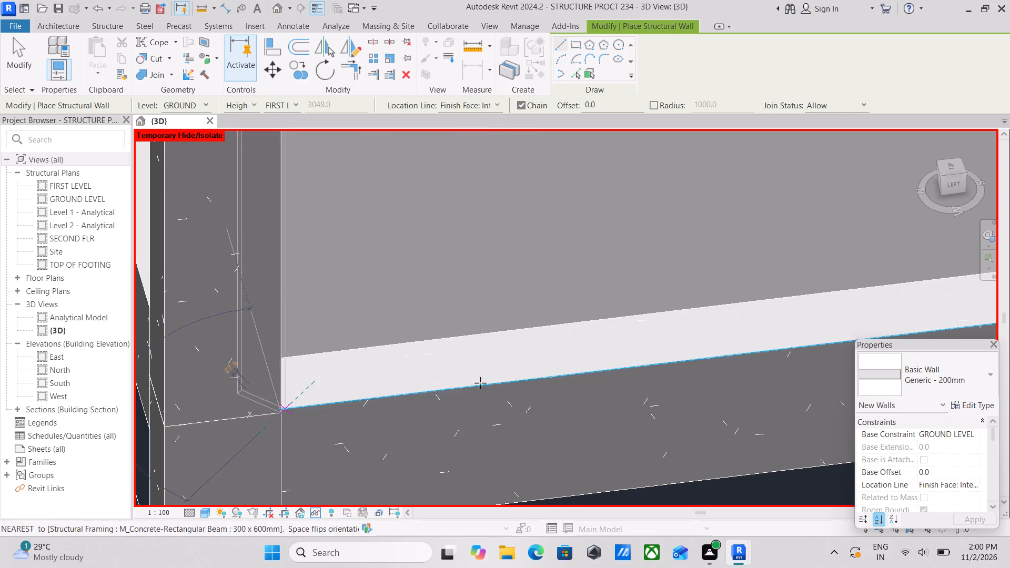
{"action": "scroll", "coordinate": [538, 361], "scroll_direction": "down", "scroll_amount": 1}
{"action": "middle_click_drag", "start_coordinate": [538, 361], "coordinate": [406, 362]}
{"action": "middle_click_drag", "start_coordinate": [549, 367], "coordinate": [548, 367]}
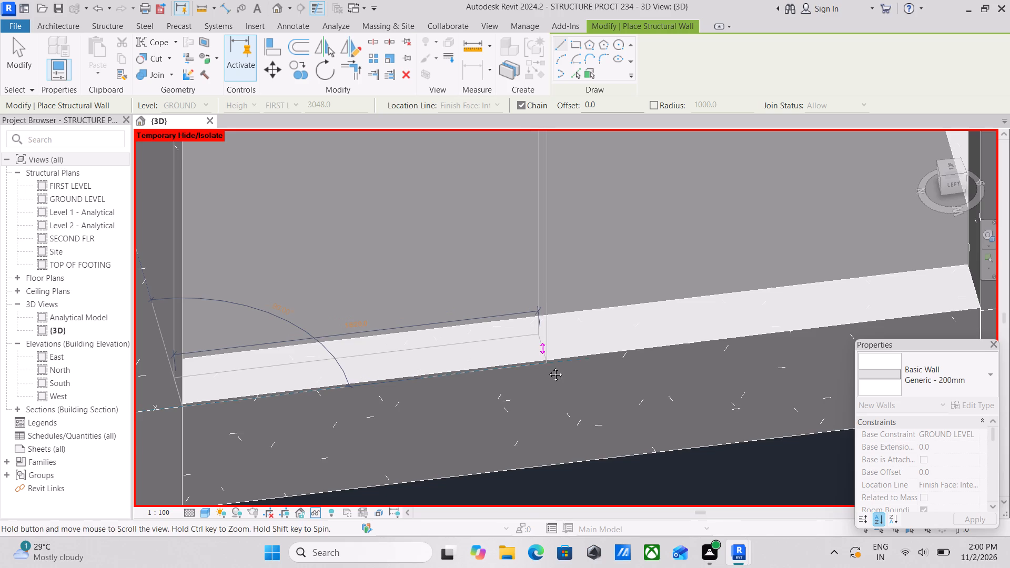
{"action": "middle_click_drag", "start_coordinate": [548, 367], "coordinate": [291, 377]}
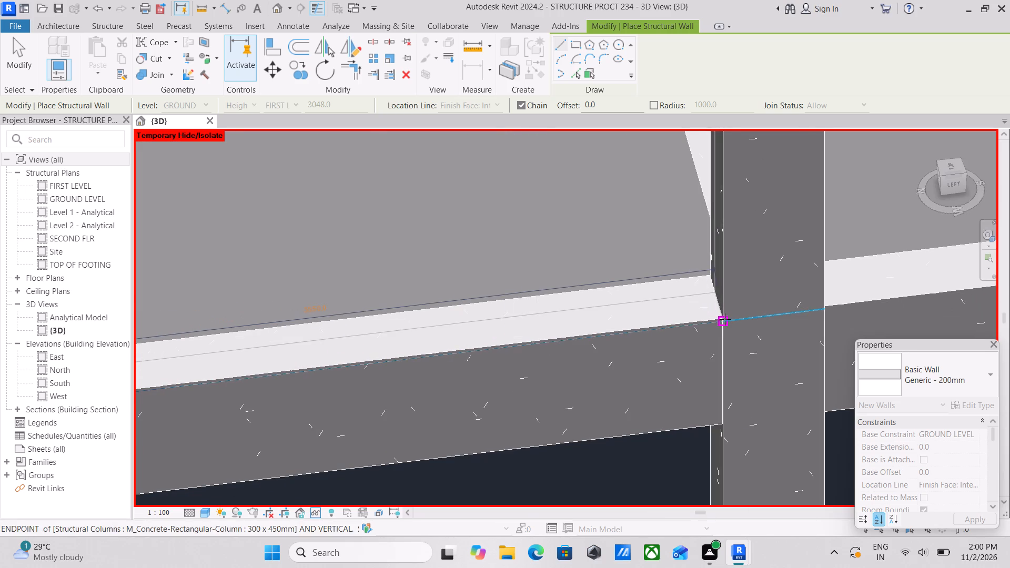
{"action": "left_click", "coordinate": [725, 319]}
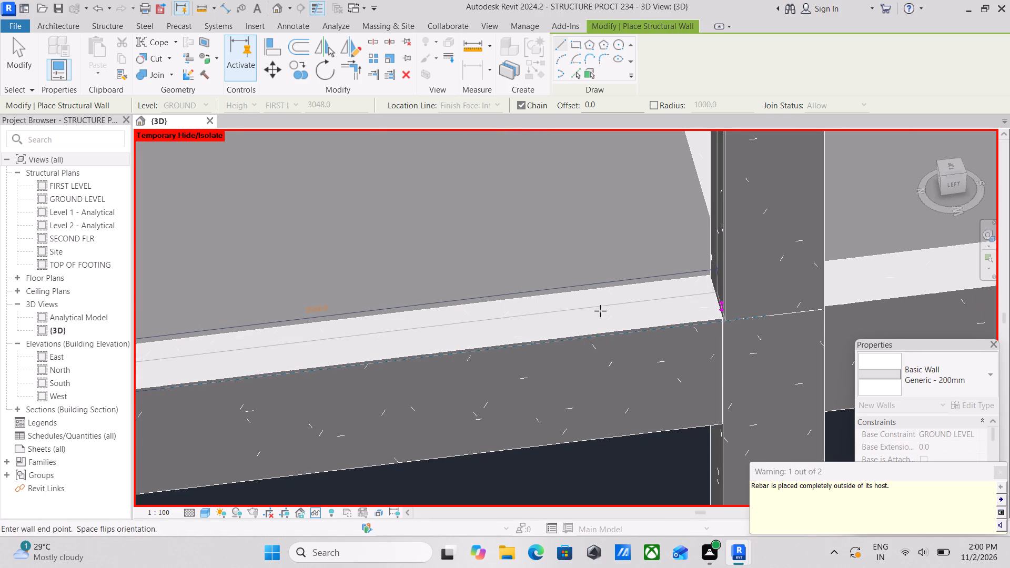
{"action": "scroll", "coordinate": [600, 311], "scroll_direction": "down", "scroll_amount": 4}
{"action": "key", "text": "Escape"}
{"action": "scroll", "coordinate": [549, 302], "scroll_direction": "down", "scroll_amount": 4}
{"action": "key", "text": "Escape"}
{"action": "scroll", "coordinate": [555, 301], "scroll_direction": "down", "scroll_amount": 3}
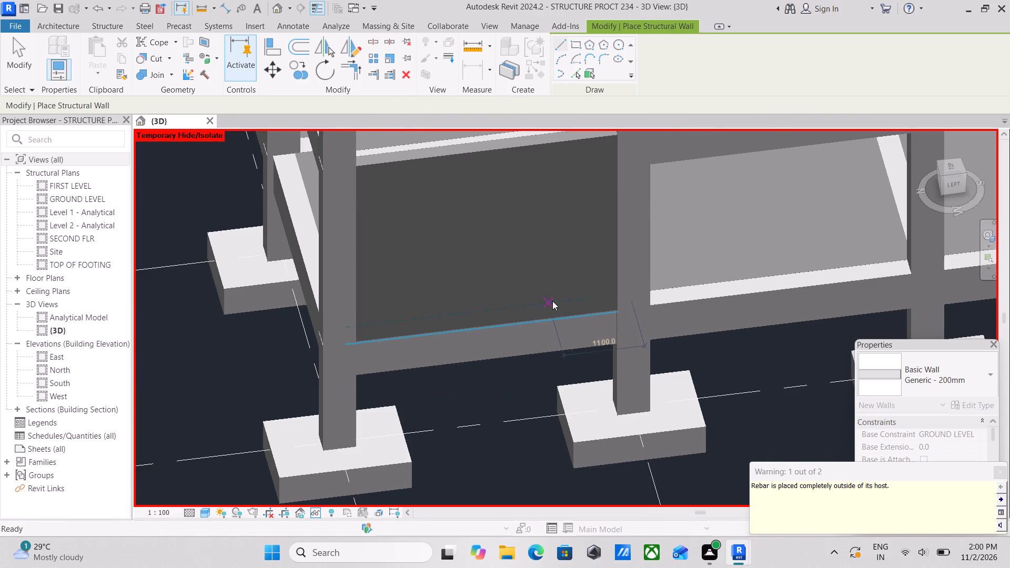
{"action": "key", "text": "Escape"}
{"action": "key", "text": "Escape"}
Lower the top edge of the corner-bay wall to near the underside of the first-level beam.
{"action": "scroll", "coordinate": [527, 199], "scroll_direction": "up", "scroll_amount": 3}
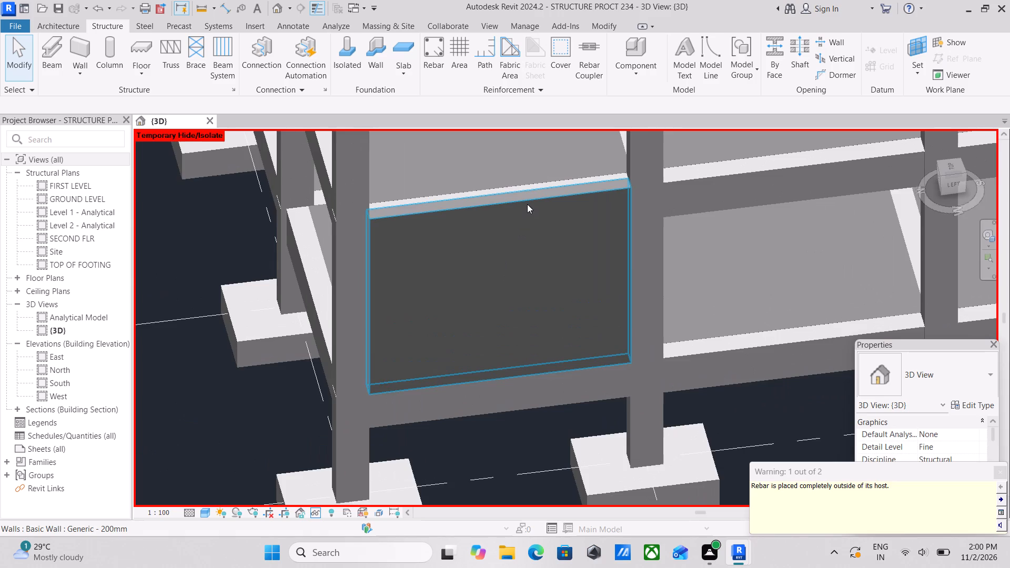
{"action": "scroll", "coordinate": [527, 204], "scroll_direction": "up", "scroll_amount": 3}
{"action": "left_click", "coordinate": [527, 204]}
{"action": "scroll", "coordinate": [507, 195], "scroll_direction": "up", "scroll_amount": 2}
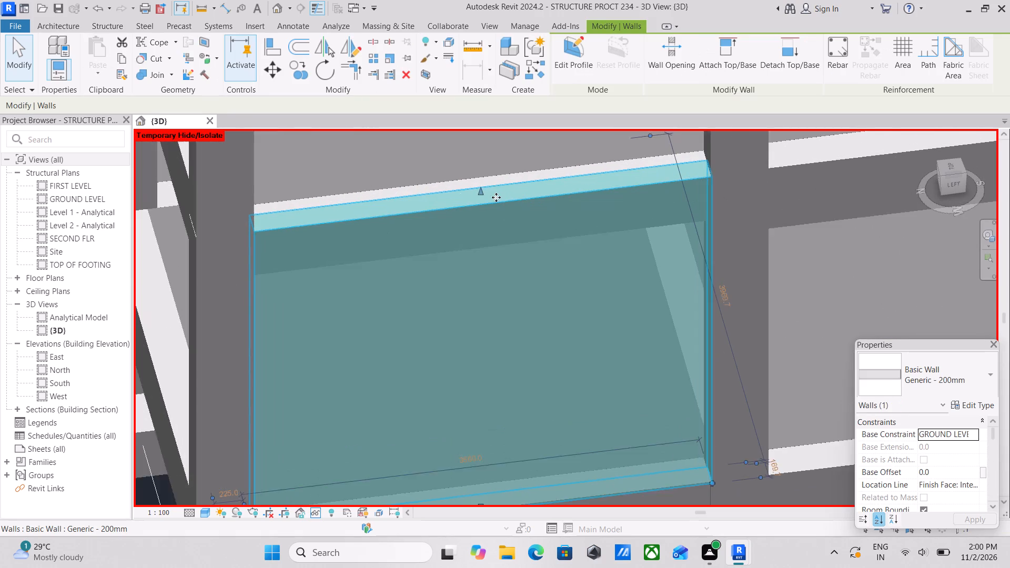
{"action": "scroll", "coordinate": [496, 197], "scroll_direction": "up", "scroll_amount": 3}
{"action": "left_click_drag", "start_coordinate": [467, 188], "coordinate": [476, 249]}
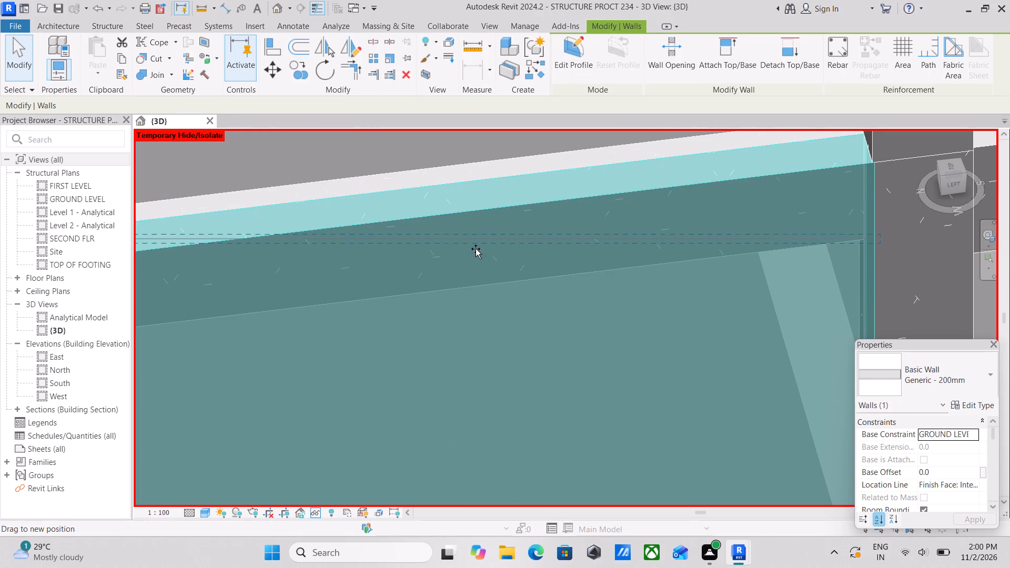
{"action": "left_click_drag", "start_coordinate": [476, 249], "coordinate": [476, 290]}
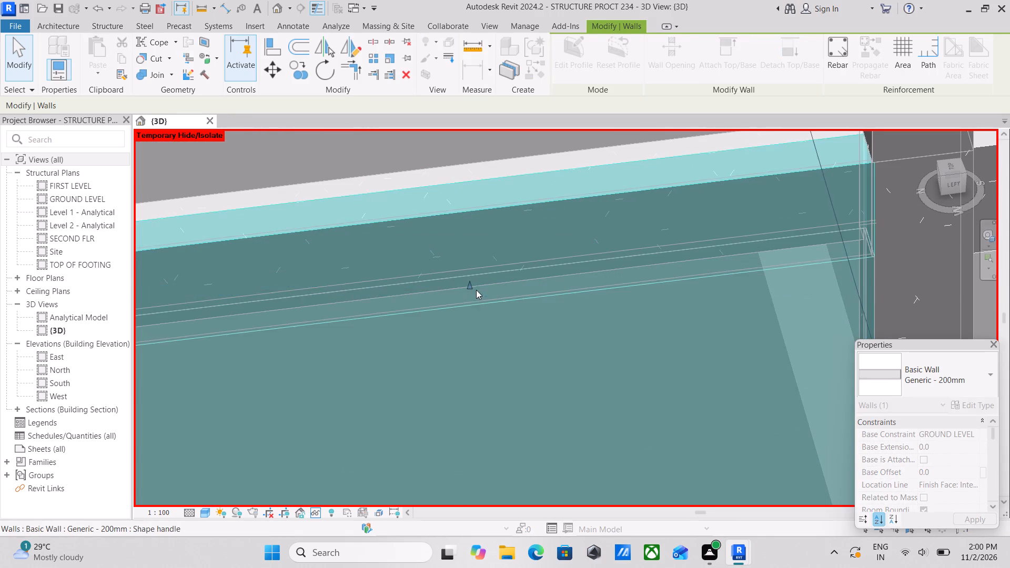
{"action": "scroll", "coordinate": [476, 290], "scroll_direction": "down", "scroll_amount": 3}
{"action": "key", "text": "Escape"}
{"action": "scroll", "coordinate": [476, 290], "scroll_direction": "down", "scroll_amount": 4}
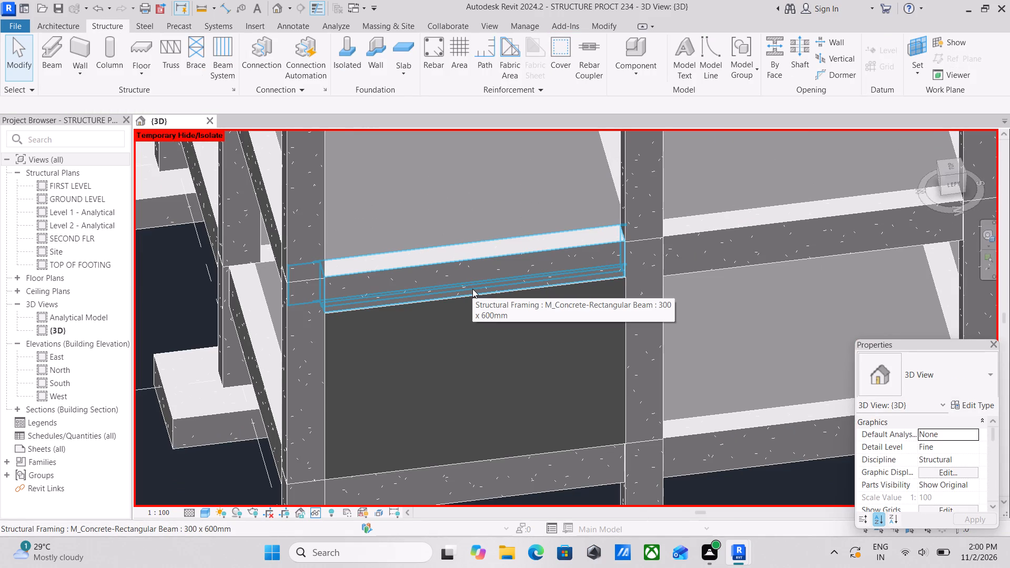
{"action": "scroll", "coordinate": [472, 289], "scroll_direction": "up", "scroll_amount": 2}
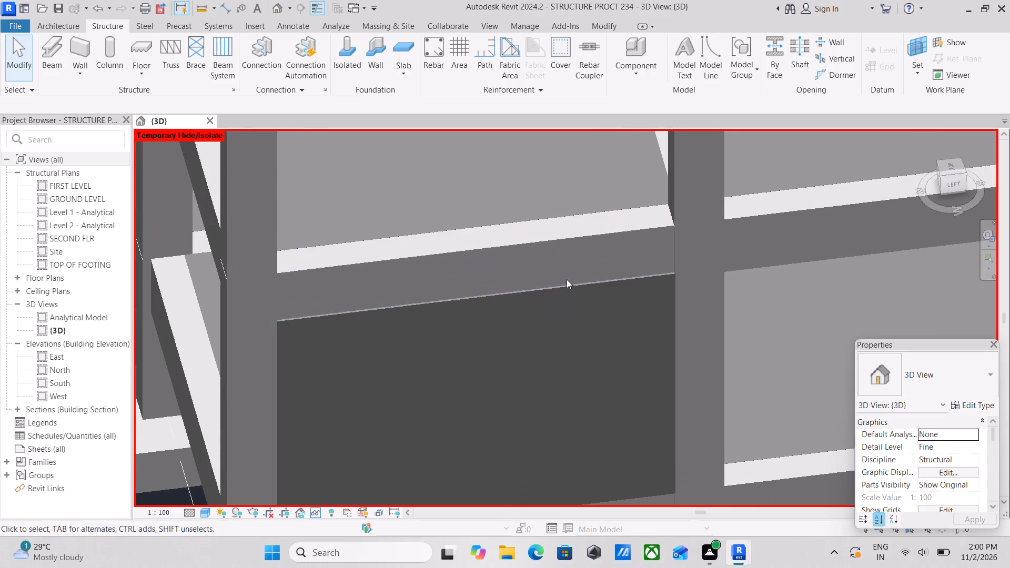
{"action": "key", "text": "Escape"}
Adjust the corner-bay wall's top edge further down to clear the face of the first-level beam.
{"action": "scroll", "coordinate": [565, 285], "scroll_direction": "down", "scroll_amount": 3}
{"action": "scroll", "coordinate": [418, 392], "scroll_direction": "down", "scroll_amount": 4}
{"action": "middle_click_drag", "start_coordinate": [422, 308], "coordinate": [502, 361], "text": "shift"}
{"action": "middle_click_drag", "start_coordinate": [499, 356], "coordinate": [329, 117]}
{"action": "middle_click_drag", "start_coordinate": [594, 274], "coordinate": [514, 213]}
{"action": "scroll", "coordinate": [647, 300], "scroll_direction": "up", "scroll_amount": 3}
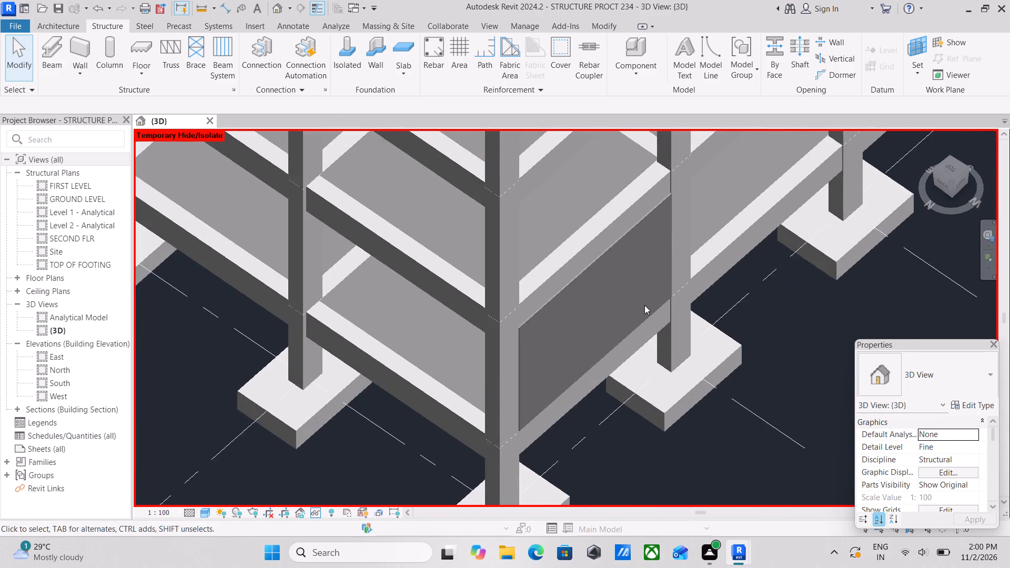
{"action": "scroll", "coordinate": [642, 302], "scroll_direction": "up", "scroll_amount": 10}
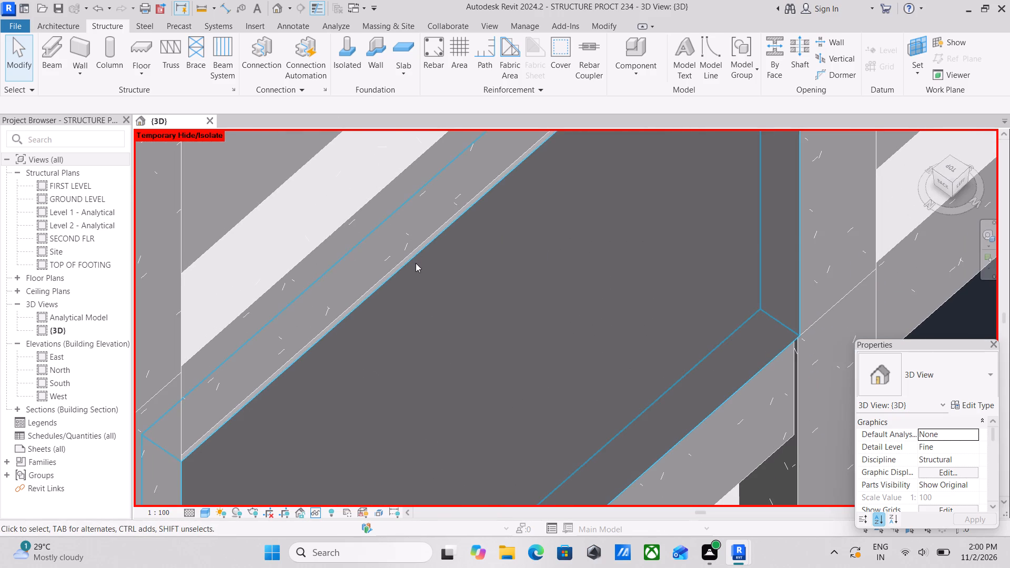
{"action": "left_click", "coordinate": [416, 263]}
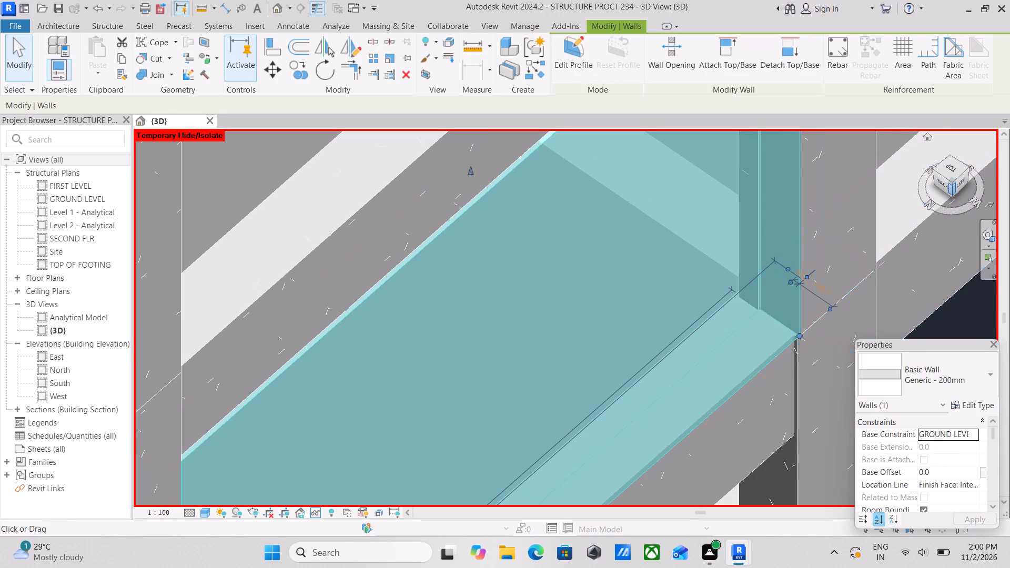
{"action": "left_click", "coordinate": [958, 184]}
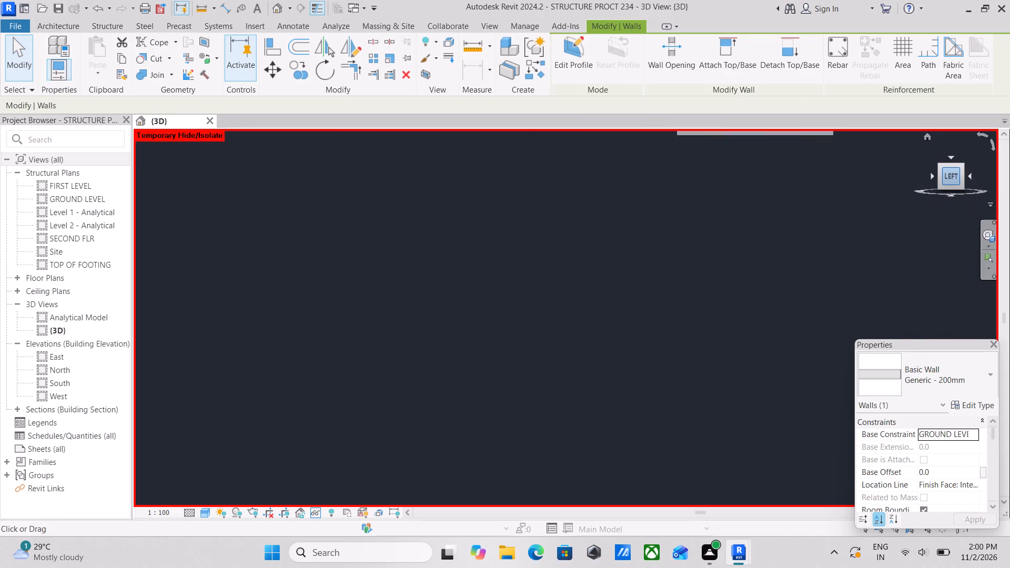
{"action": "scroll", "coordinate": [554, 194], "scroll_direction": "up", "scroll_amount": 9}
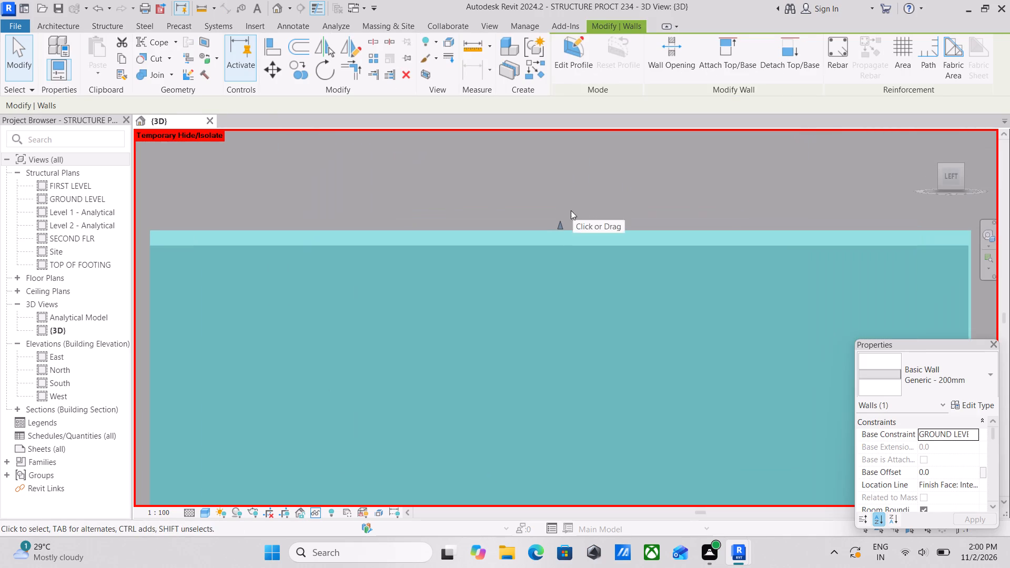
{"action": "scroll", "coordinate": [571, 210], "scroll_direction": "up", "scroll_amount": 2}
{"action": "left_click_drag", "start_coordinate": [548, 240], "coordinate": [548, 266]}
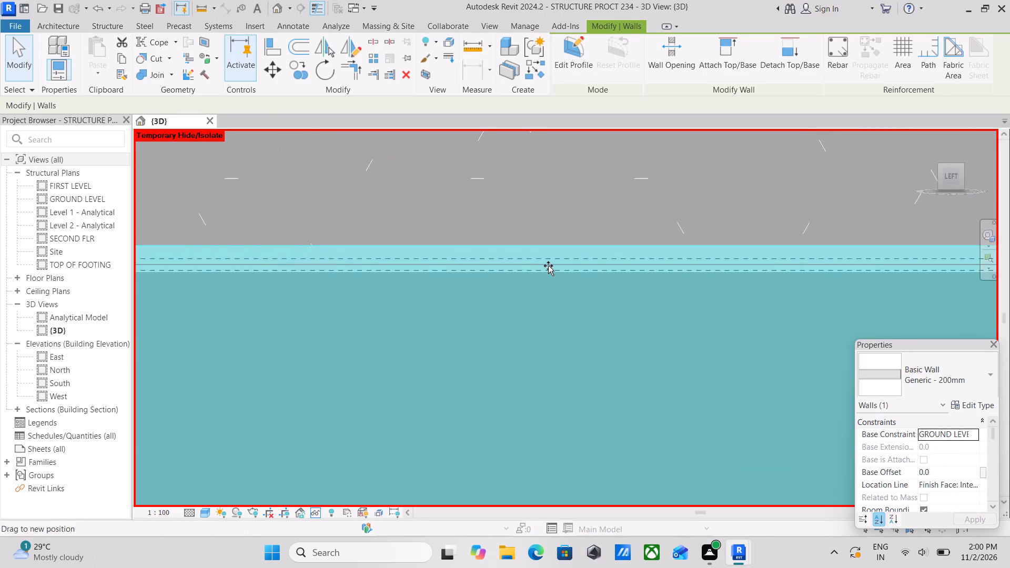
{"action": "left_click_drag", "start_coordinate": [548, 266], "coordinate": [548, 267]}
{"action": "scroll", "coordinate": [548, 267], "scroll_direction": "down", "scroll_amount": 5}
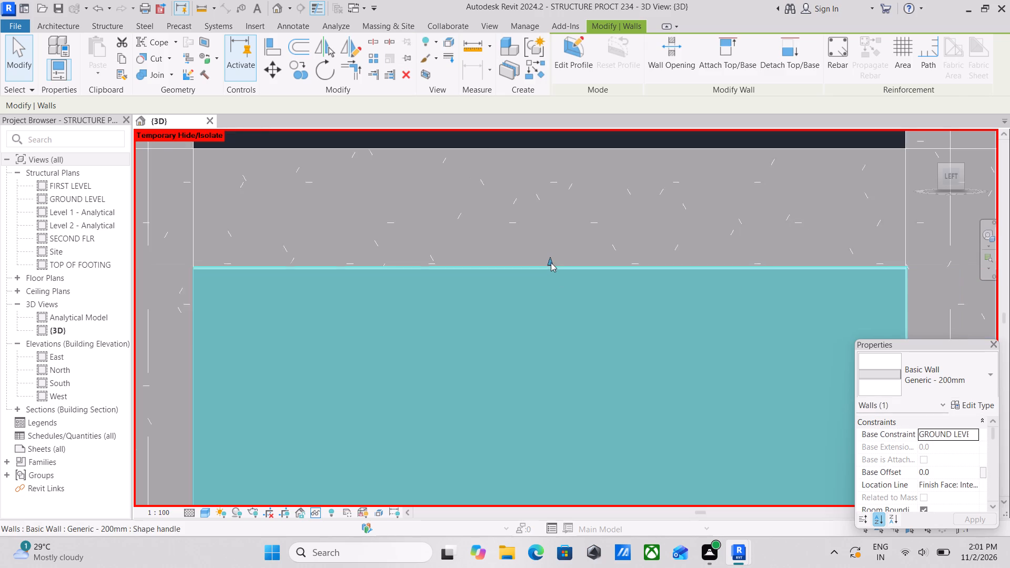
{"action": "scroll", "coordinate": [551, 262], "scroll_direction": "up", "scroll_amount": 7}
{"action": "left_click_drag", "start_coordinate": [551, 262], "coordinate": [551, 277]}
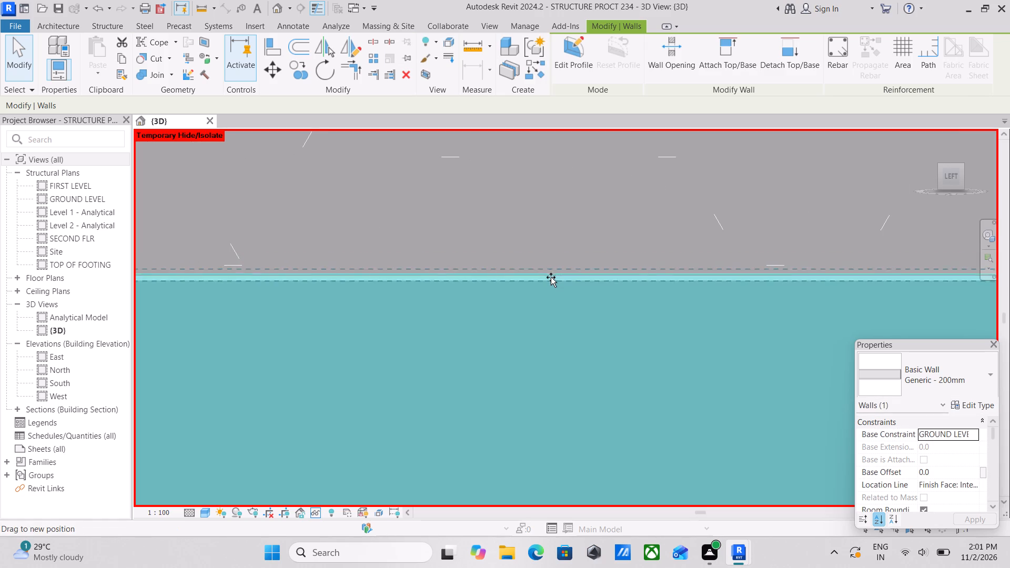
{"action": "left_click_drag", "start_coordinate": [551, 277], "coordinate": [551, 282]}
{"action": "scroll", "coordinate": [551, 282], "scroll_direction": "down", "scroll_amount": 9}
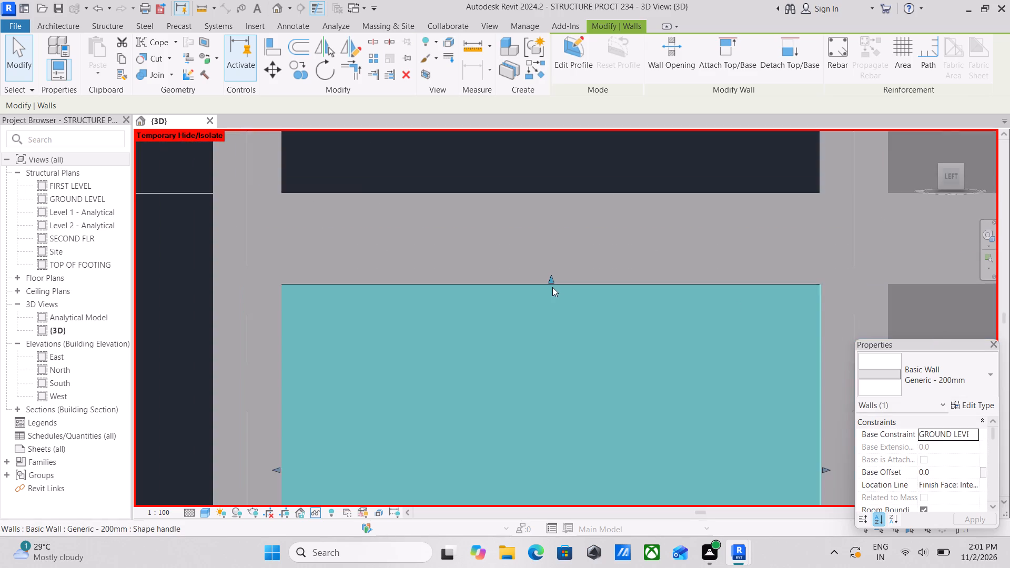
Raise the corner-bay wall's top edge to meet the beam's underside, closing the gap.
{"action": "scroll", "coordinate": [552, 287], "scroll_direction": "up", "scroll_amount": 19}
{"action": "scroll", "coordinate": [550, 275], "scroll_direction": "up", "scroll_amount": 9}
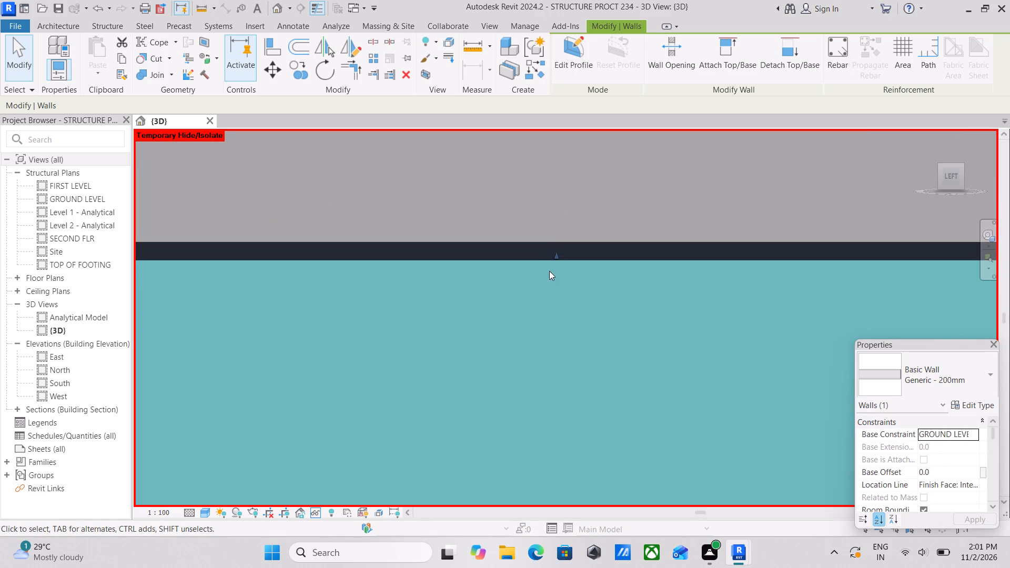
{"action": "left_click_drag", "start_coordinate": [559, 255], "coordinate": [561, 240]}
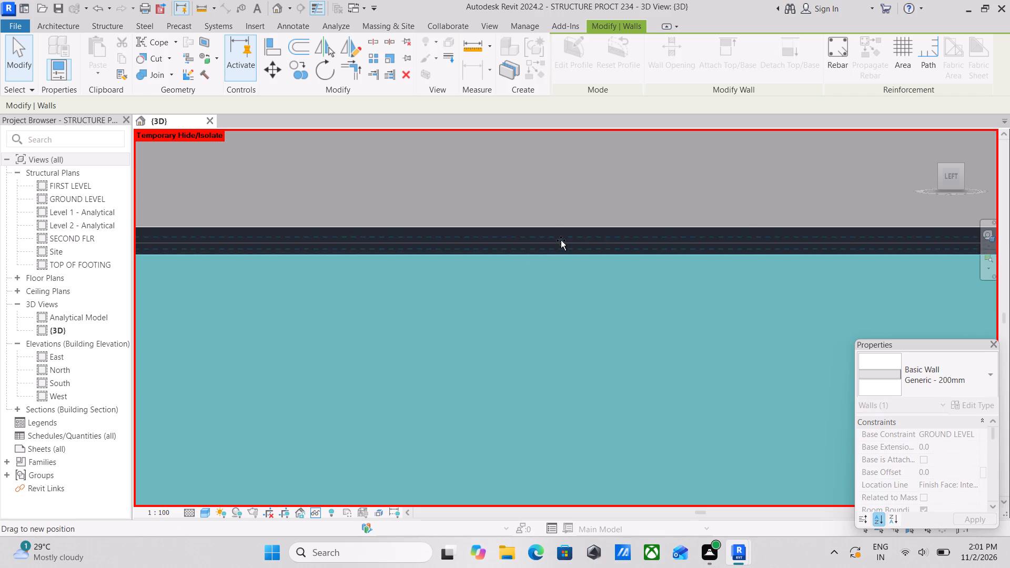
{"action": "left_click_drag", "start_coordinate": [561, 240], "coordinate": [561, 231]}
{"action": "key", "text": "Escape"}
{"action": "scroll", "coordinate": [561, 231], "scroll_direction": "down", "scroll_amount": 5}
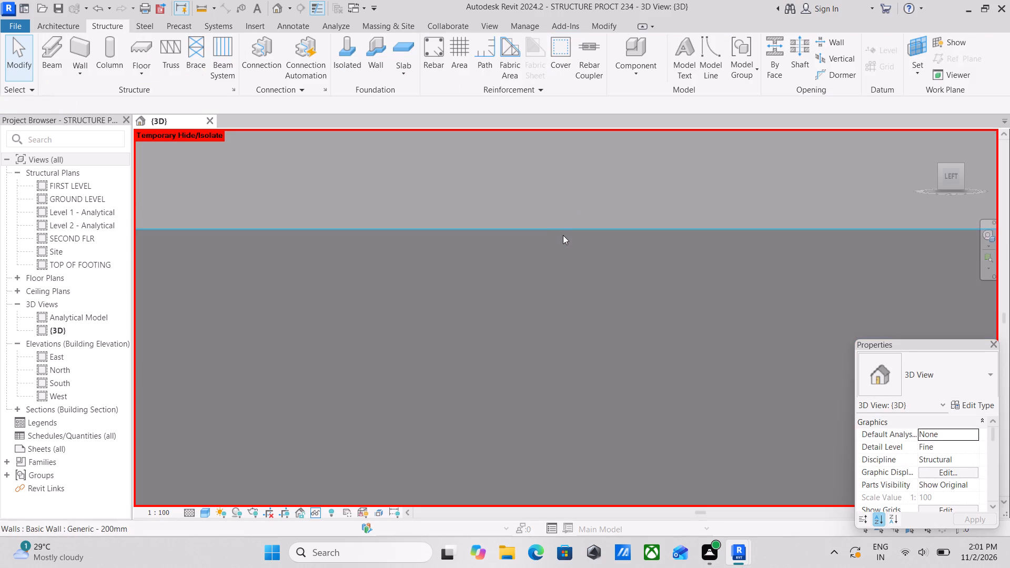
{"action": "key", "text": "Escape"}
Examine how the corner-bay wall fits against the surrounding columns and beams from outside the frame.
{"action": "scroll", "coordinate": [563, 235], "scroll_direction": "down", "scroll_amount": 11}
{"action": "scroll", "coordinate": [577, 282], "scroll_direction": "down", "scroll_amount": 14}
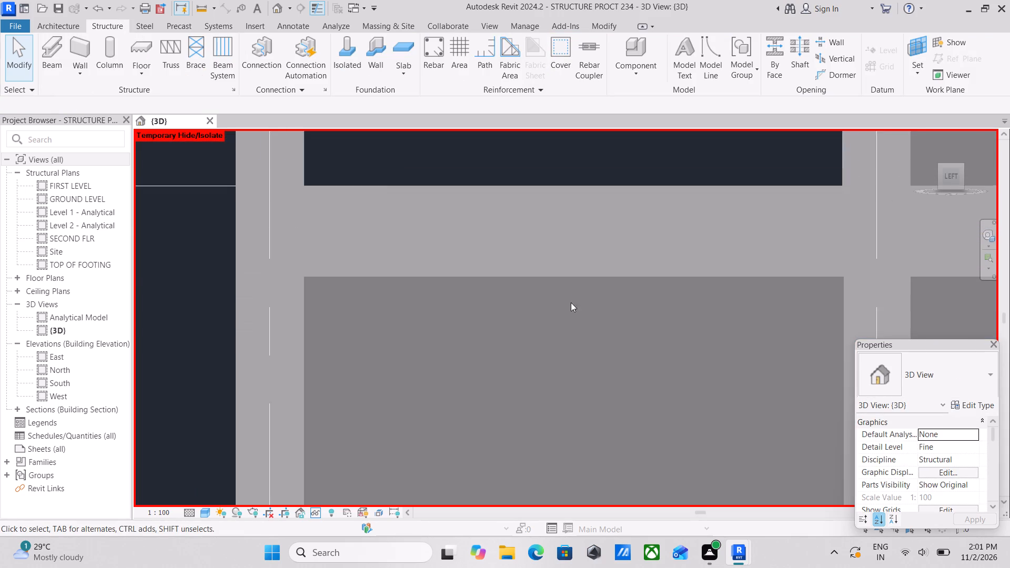
{"action": "scroll", "coordinate": [571, 302], "scroll_direction": "down", "scroll_amount": 6}
{"action": "middle_click_drag", "start_coordinate": [567, 299], "coordinate": [462, 398], "text": "shift"}
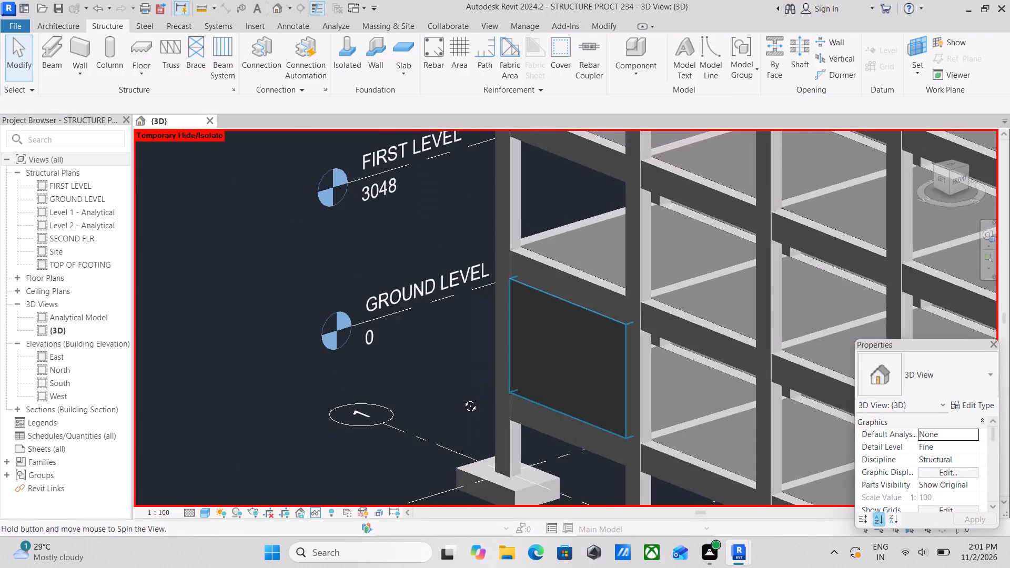
{"action": "middle_click_drag", "start_coordinate": [462, 398], "coordinate": [689, 371], "text": "shift"}
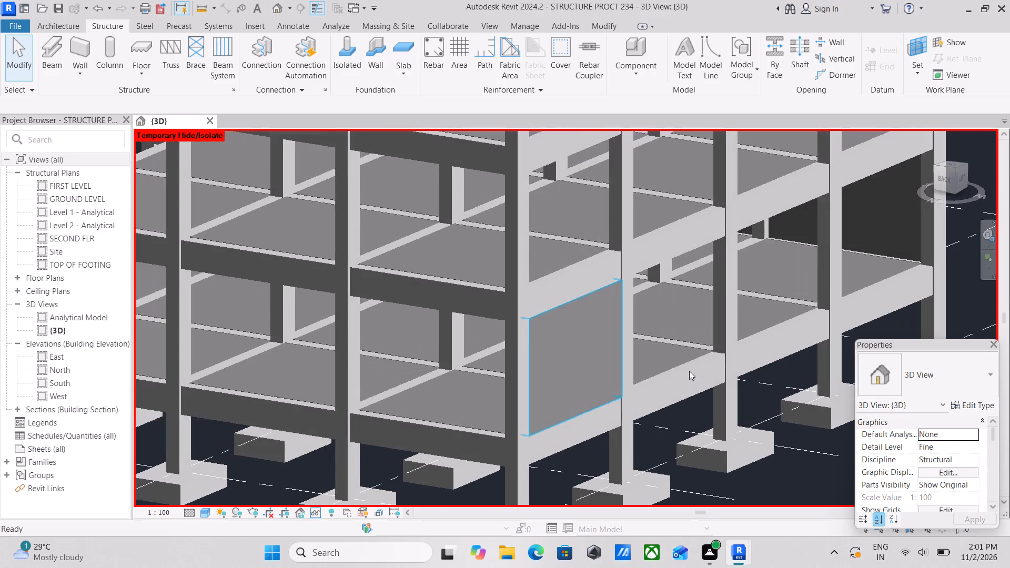
{"action": "scroll", "coordinate": [689, 371], "scroll_direction": "up", "scroll_amount": 2, "text": "shift"}
{"action": "scroll", "coordinate": [619, 391], "scroll_direction": "up", "scroll_amount": 8}
{"action": "middle_click_drag", "start_coordinate": [568, 363], "coordinate": [561, 337]}
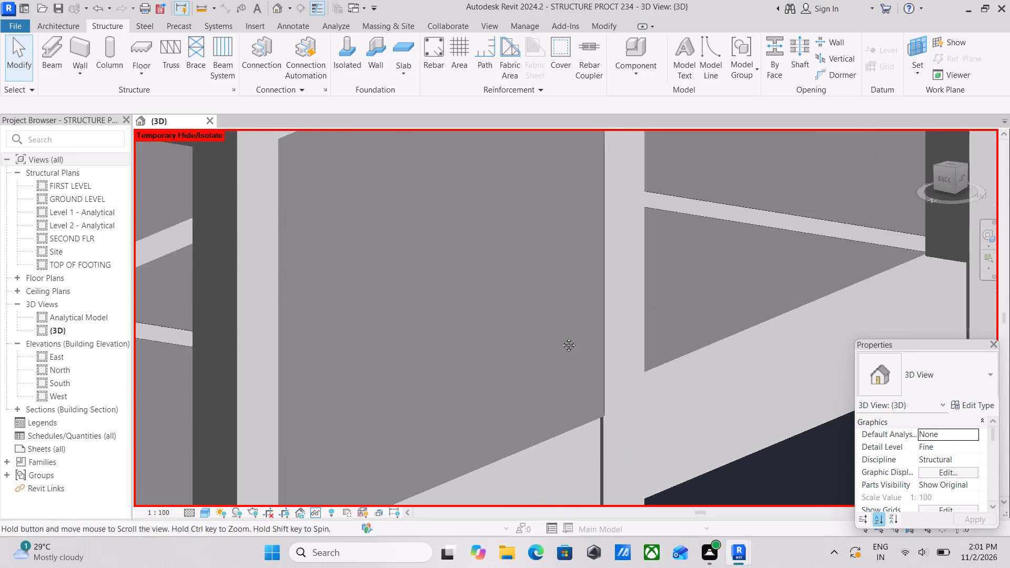
{"action": "middle_click_drag", "start_coordinate": [561, 337], "coordinate": [559, 298]}
{"action": "scroll", "coordinate": [587, 402], "scroll_direction": "up", "scroll_amount": 4}
{"action": "scroll", "coordinate": [602, 339], "scroll_direction": "down", "scroll_amount": 4}
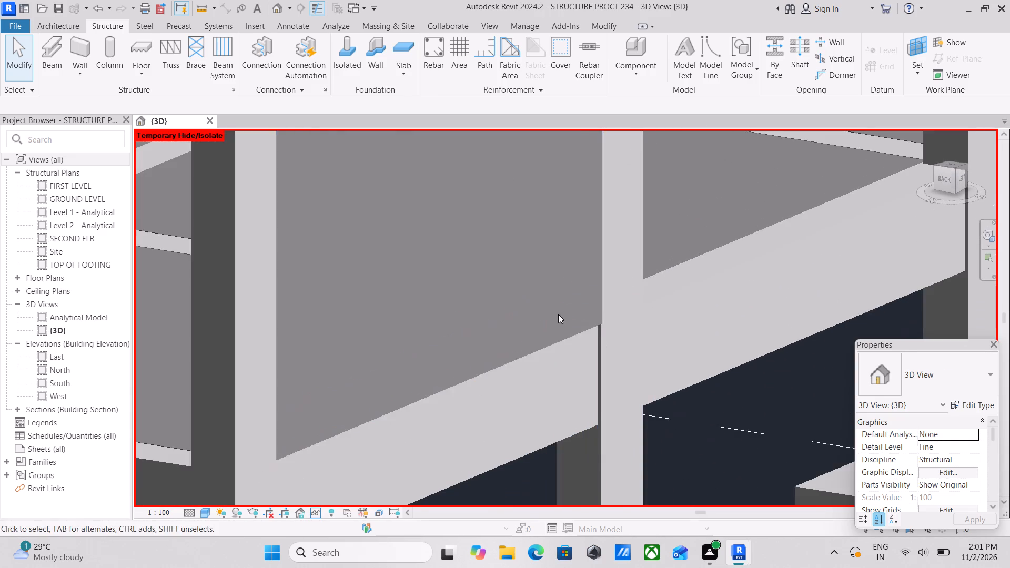
Nudge the Generic - 200mm corner-bay wall about 20 mm inward between its columns.
{"action": "scroll", "coordinate": [498, 307], "scroll_direction": "down", "scroll_amount": 4}
{"action": "middle_click_drag", "start_coordinate": [496, 309], "coordinate": [529, 395]}
{"action": "scroll", "coordinate": [601, 179], "scroll_direction": "up", "scroll_amount": 1}
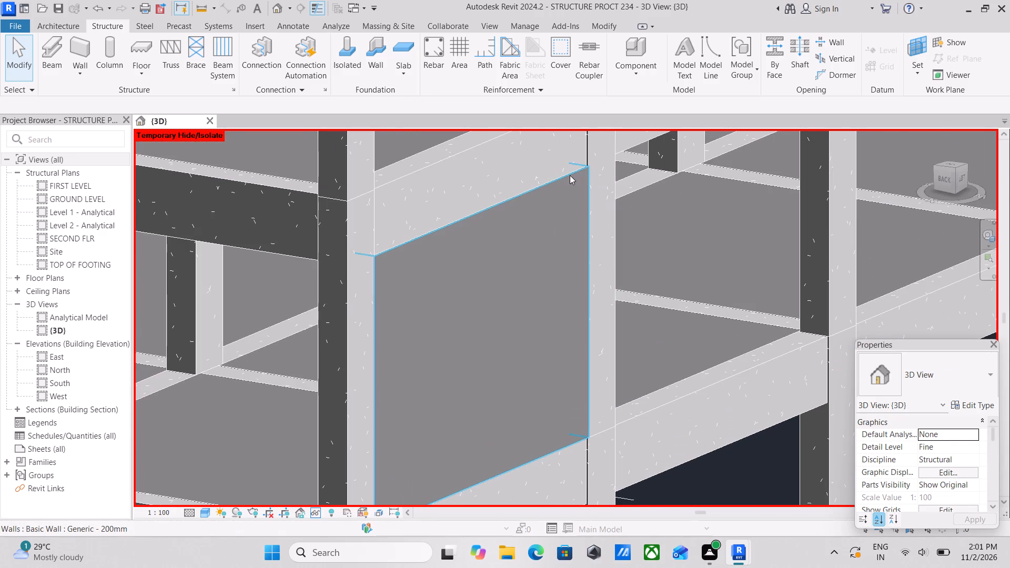
{"action": "left_click", "coordinate": [567, 178]}
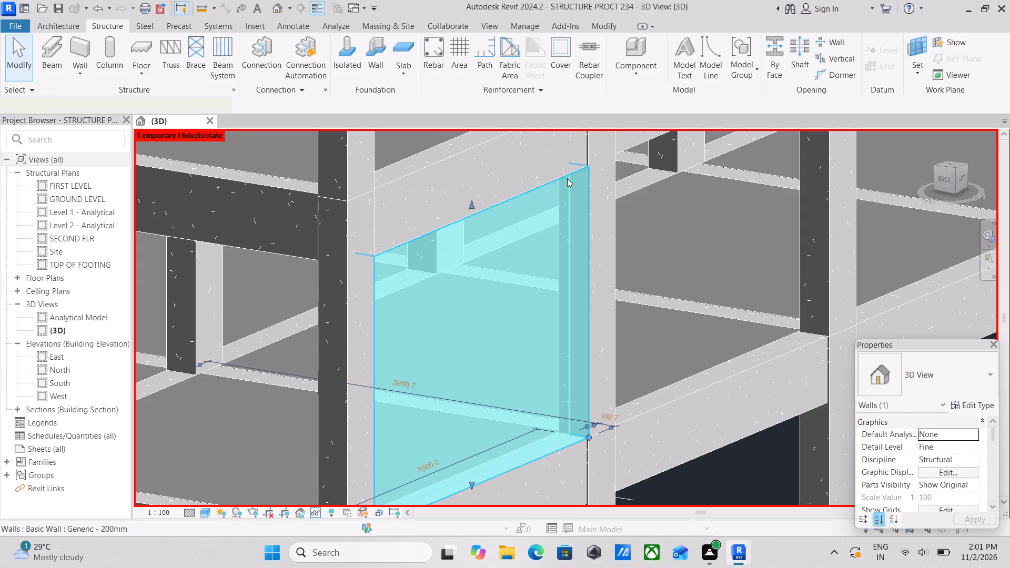
{"action": "key", "text": "Left"}
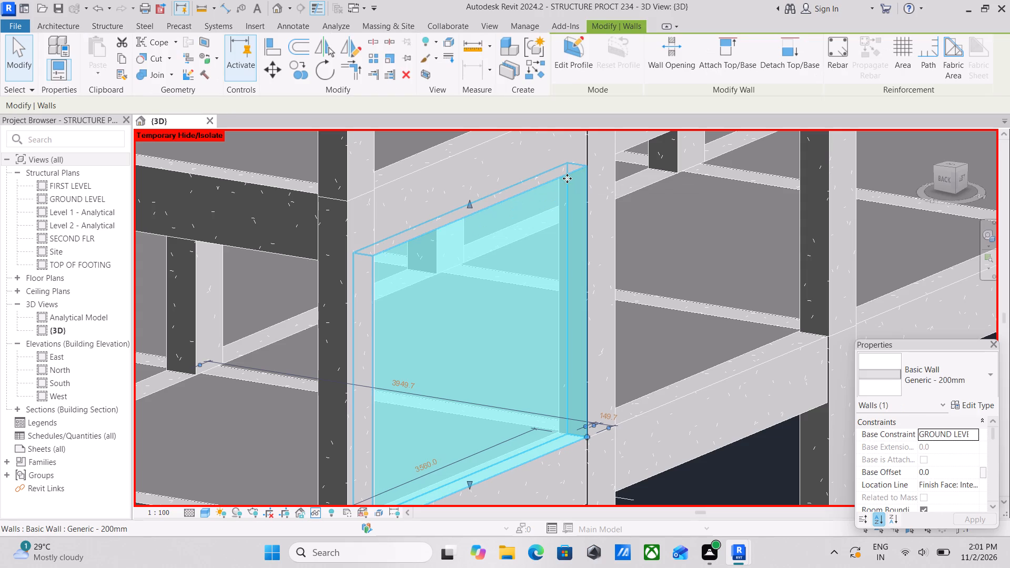
{"action": "scroll", "coordinate": [590, 253], "scroll_direction": "up", "scroll_amount": 2}
{"action": "key", "text": "Escape"}
{"action": "scroll", "coordinate": [634, 317], "scroll_direction": "down", "scroll_amount": 1}
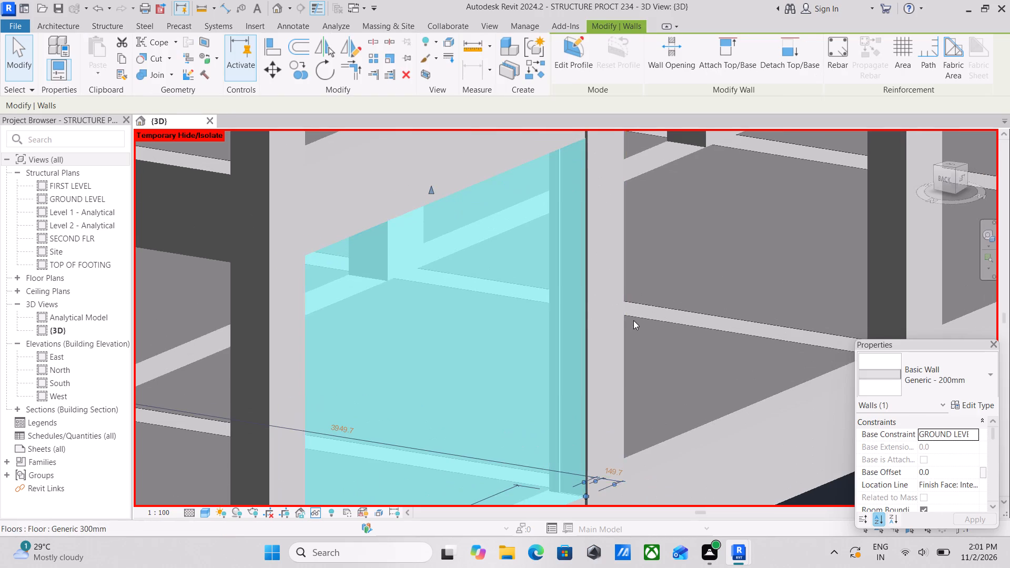
{"action": "scroll", "coordinate": [633, 320], "scroll_direction": "down", "scroll_amount": 6}
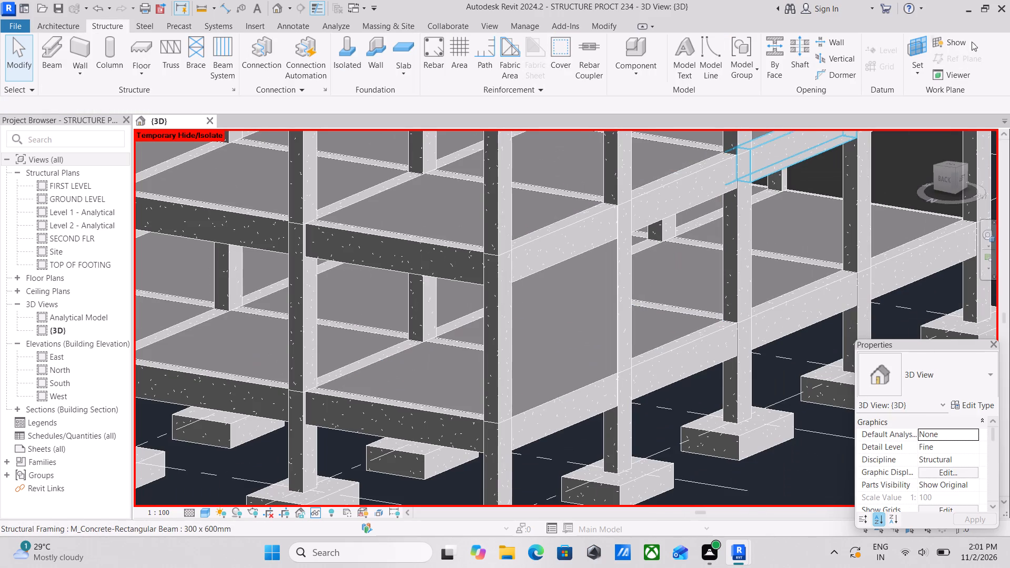
Examine the frame's infilled and open bays from several sides, closing in on the ground-level wall in the full-height walled bay.
{"action": "left_click", "coordinate": [961, 179]}
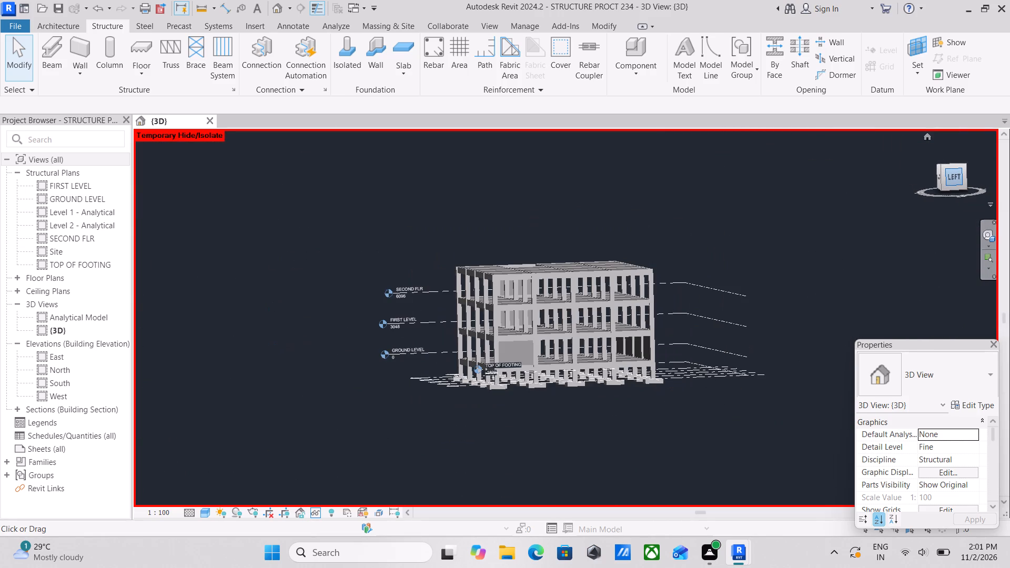
{"action": "scroll", "coordinate": [466, 377], "scroll_direction": "up", "scroll_amount": 4}
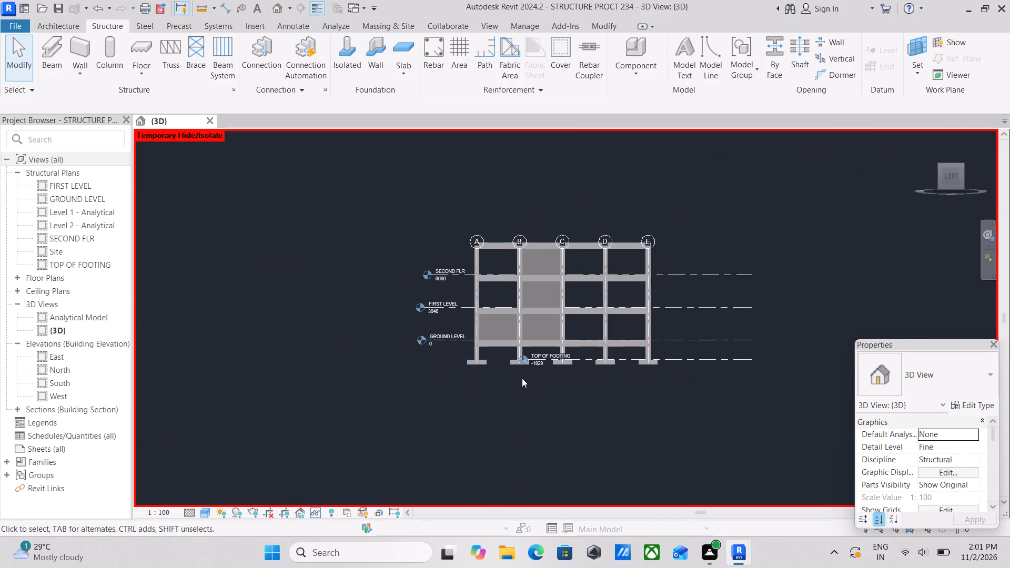
{"action": "scroll", "coordinate": [510, 295], "scroll_direction": "down", "scroll_amount": 3}
{"action": "scroll", "coordinate": [501, 366], "scroll_direction": "down", "scroll_amount": 1}
{"action": "middle_click_drag", "start_coordinate": [503, 367], "coordinate": [610, 486], "text": "shift"}
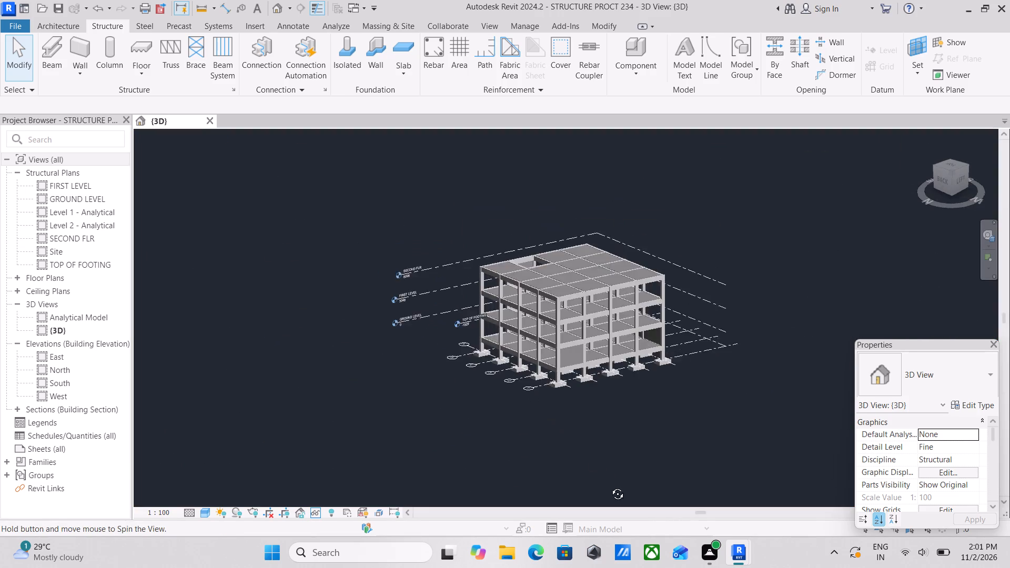
{"action": "middle_click_drag", "start_coordinate": [610, 486], "coordinate": [610, 497], "text": "shift"}
{"action": "scroll", "coordinate": [644, 370], "scroll_direction": "up", "scroll_amount": 3}
{"action": "scroll", "coordinate": [596, 378], "scroll_direction": "up", "scroll_amount": 4}
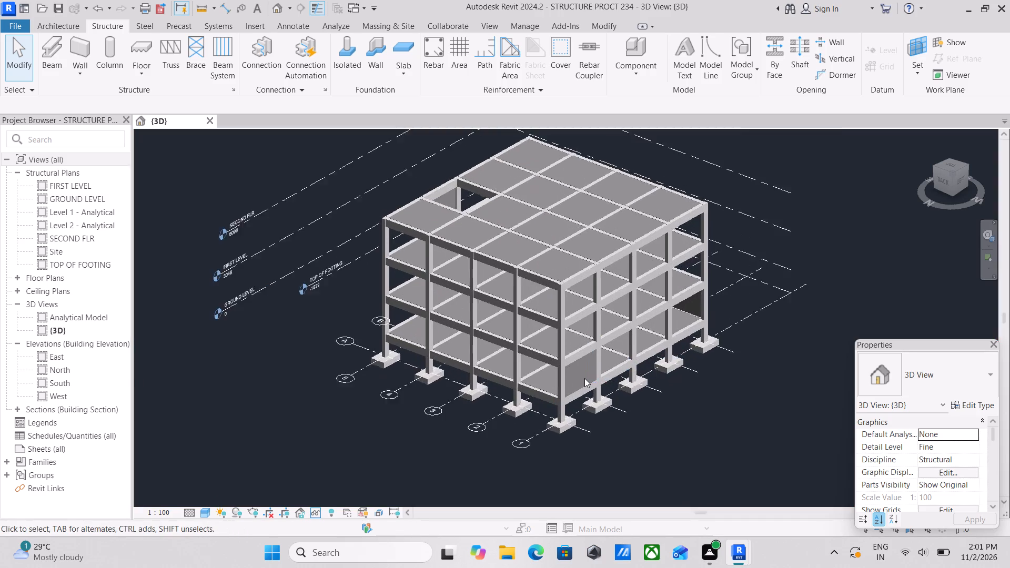
{"action": "scroll", "coordinate": [552, 364], "scroll_direction": "up", "scroll_amount": 3}
{"action": "scroll", "coordinate": [572, 349], "scroll_direction": "down", "scroll_amount": 7}
{"action": "middle_click_drag", "start_coordinate": [580, 358], "coordinate": [608, 373], "text": "shift"}
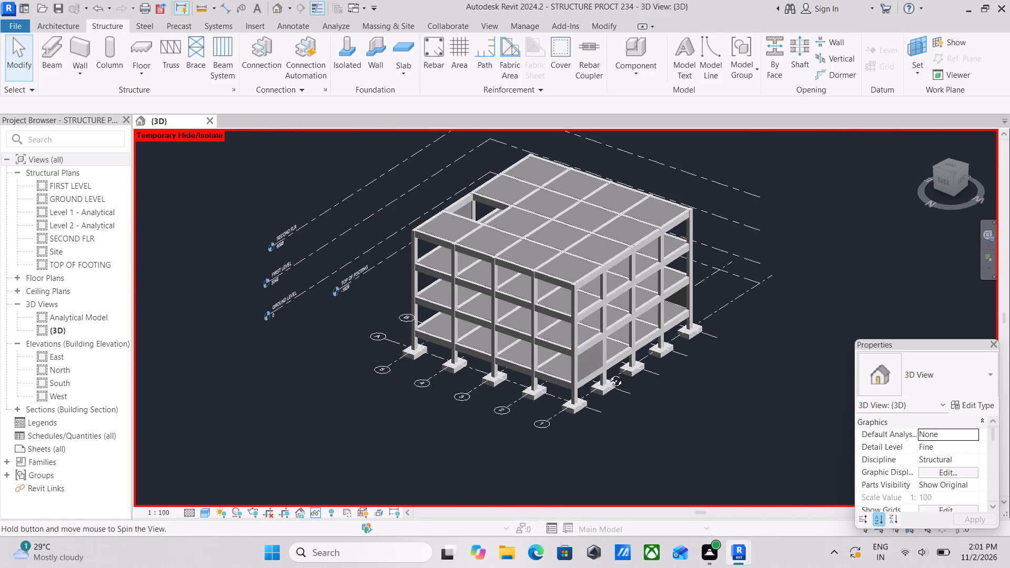
{"action": "middle_click_drag", "start_coordinate": [608, 373], "coordinate": [764, 303], "text": "shift"}
{"action": "middle_click_drag", "start_coordinate": [635, 346], "coordinate": [865, 336], "text": "shift"}
{"action": "middle_click_drag", "start_coordinate": [596, 317], "coordinate": [342, 280], "text": "shift"}
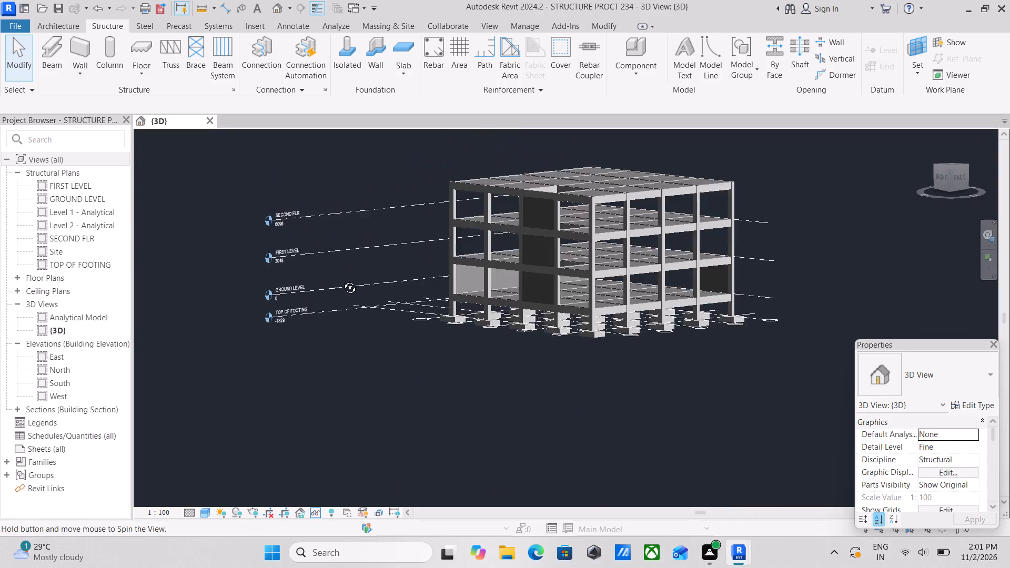
{"action": "middle_click_drag", "start_coordinate": [342, 280], "coordinate": [346, 325], "text": "shift"}
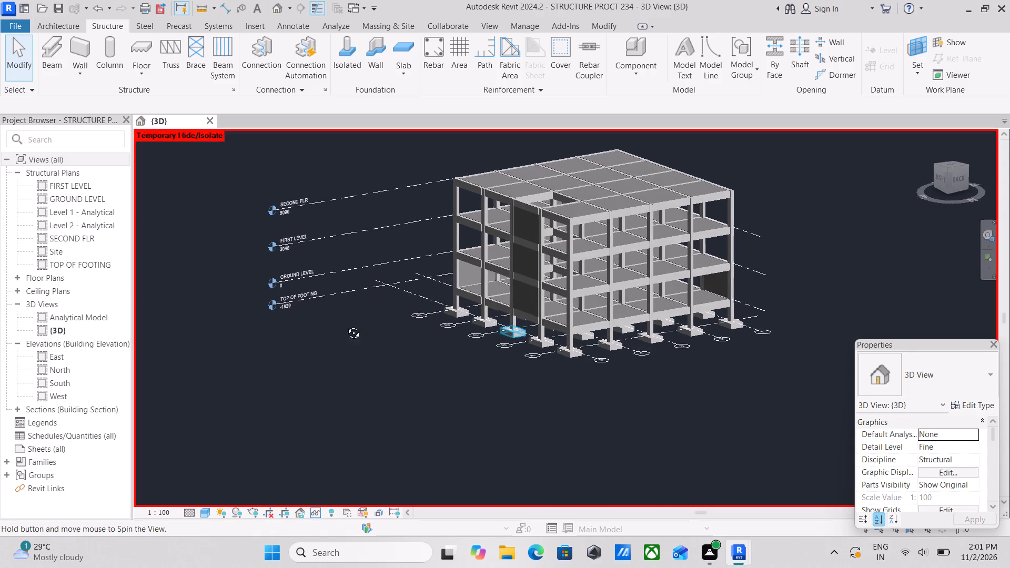
{"action": "middle_click_drag", "start_coordinate": [346, 325], "coordinate": [417, 334], "text": "shift"}
{"action": "scroll", "coordinate": [524, 321], "scroll_direction": "up", "scroll_amount": 4}
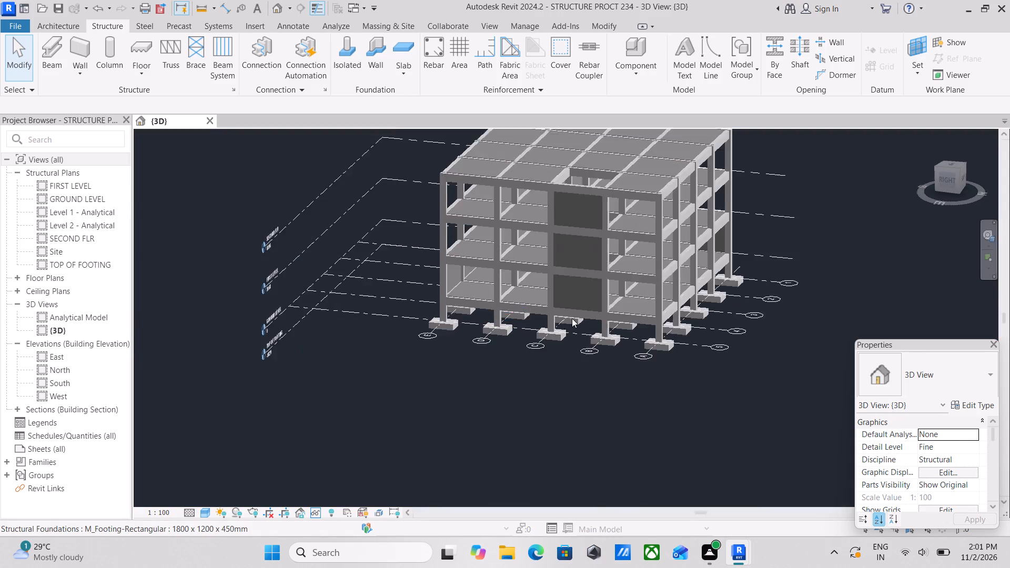
{"action": "scroll", "coordinate": [573, 319], "scroll_direction": "up", "scroll_amount": 10}
{"action": "middle_click_drag", "start_coordinate": [560, 293], "coordinate": [568, 345]}
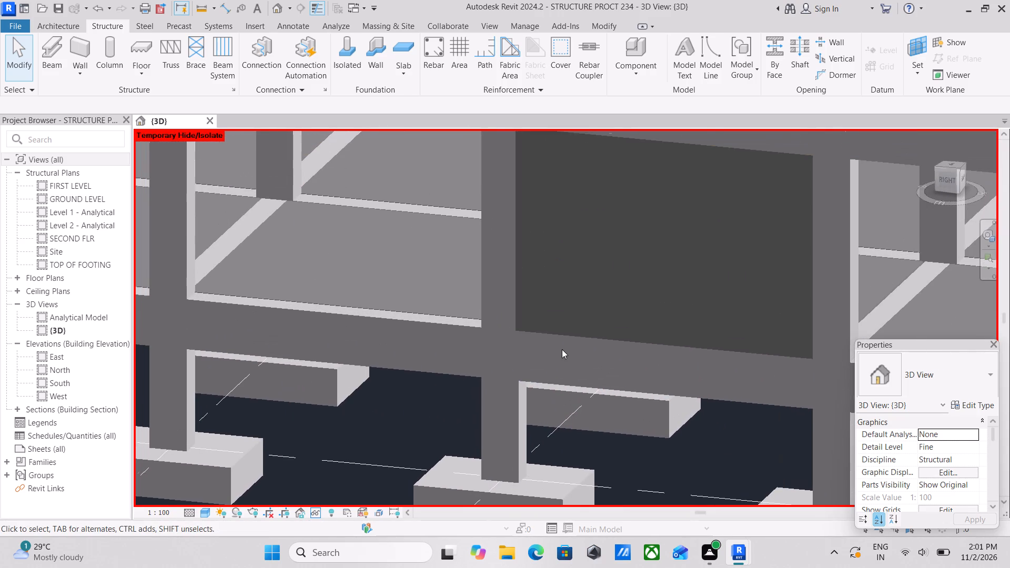
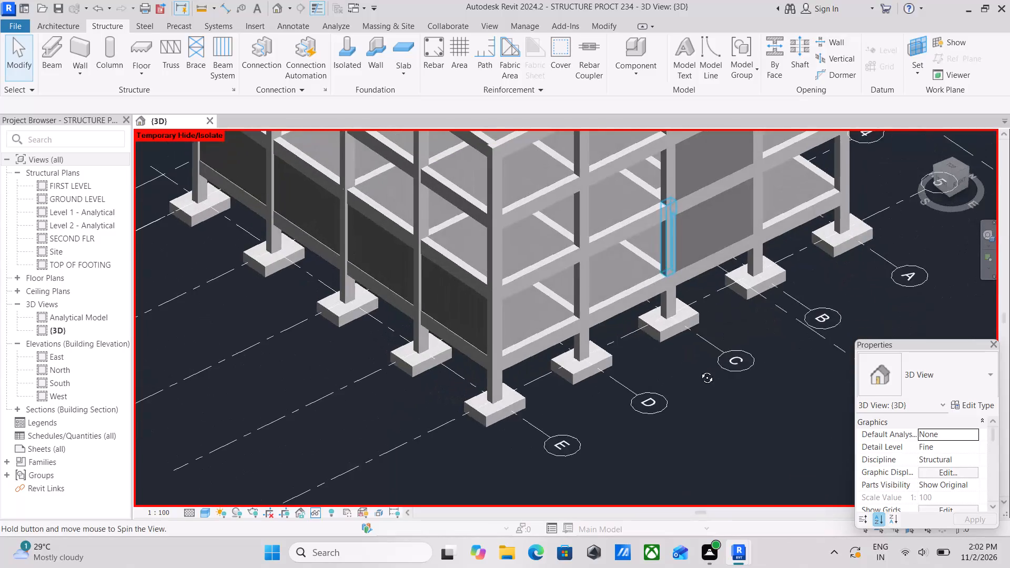
Copy the Generic - 200mm ground-level wall between grids B and C into the adjacent open bay between grids A and B, with multiple copies enabled.
{"action": "scroll", "coordinate": [664, 341], "scroll_direction": "down", "scroll_amount": 2}
{"action": "middle_click_drag", "start_coordinate": [664, 341], "coordinate": [679, 368], "text": "shift"}
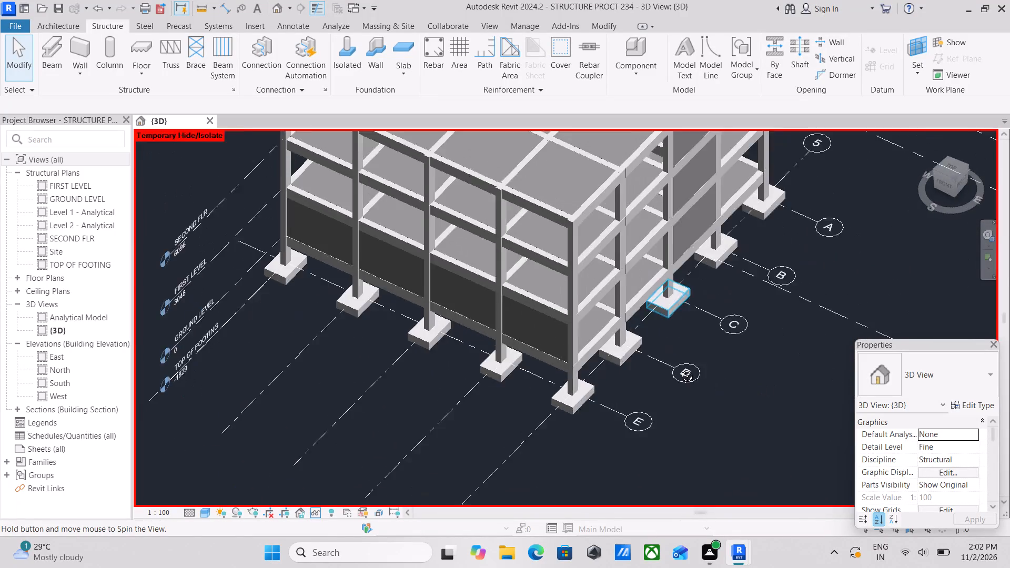
{"action": "middle_click_drag", "start_coordinate": [679, 368], "coordinate": [617, 319], "text": "shift"}
{"action": "scroll", "coordinate": [630, 311], "scroll_direction": "up", "scroll_amount": 3}
{"action": "middle_click_drag", "start_coordinate": [672, 318], "coordinate": [619, 338]}
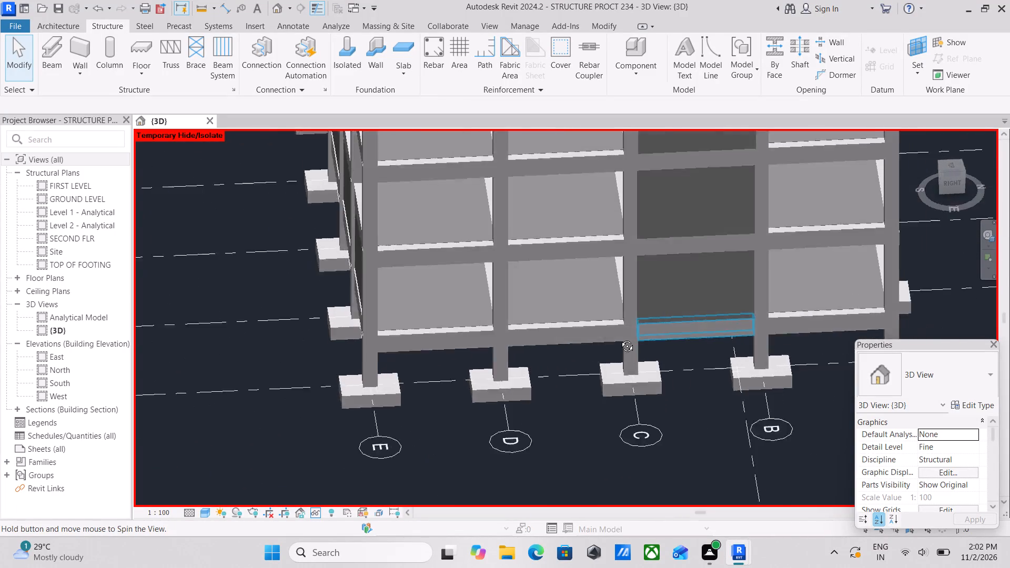
{"action": "middle_click_drag", "start_coordinate": [619, 338], "coordinate": [617, 346]}
{"action": "scroll", "coordinate": [657, 326], "scroll_direction": "up", "scroll_amount": 11}
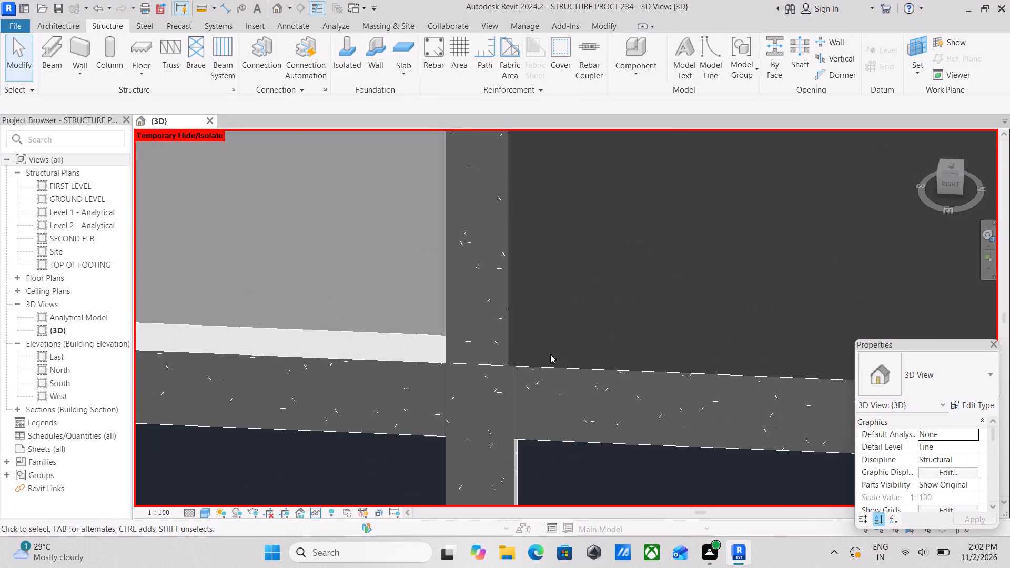
{"action": "left_click", "coordinate": [511, 364]}
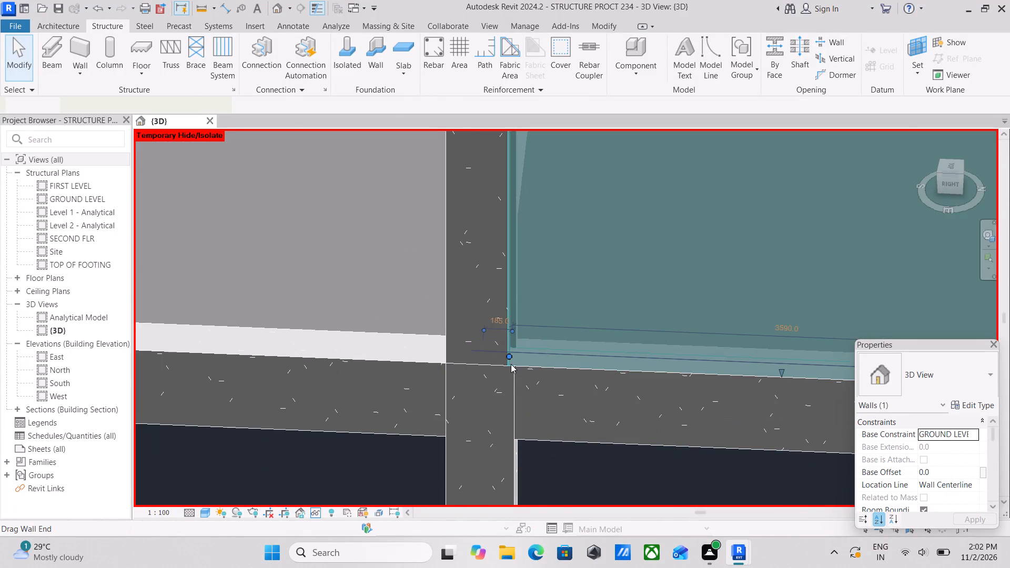
{"action": "scroll", "coordinate": [511, 364], "scroll_direction": "down", "scroll_amount": 5}
{"action": "scroll", "coordinate": [666, 320], "scroll_direction": "down", "scroll_amount": 3}
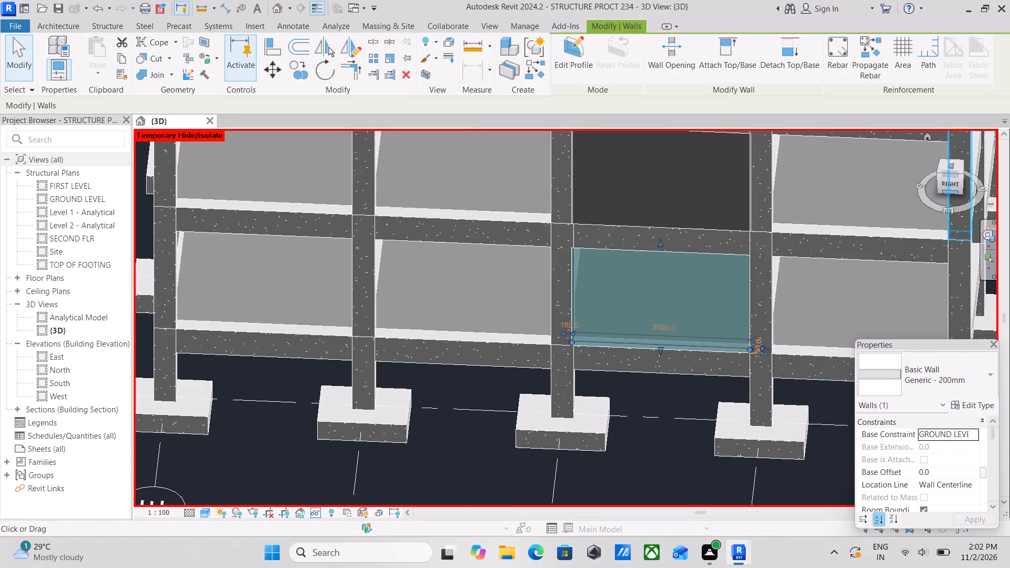
{"action": "left_click", "coordinate": [948, 187]}
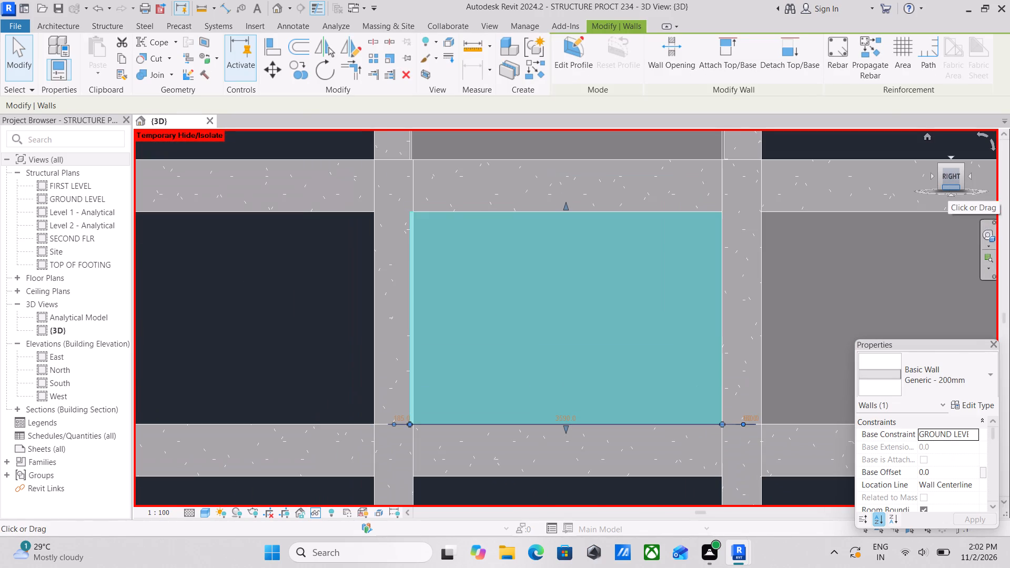
{"action": "scroll", "coordinate": [572, 351], "scroll_direction": "down", "scroll_amount": 3}
{"action": "scroll", "coordinate": [483, 366], "scroll_direction": "up", "scroll_amount": 6}
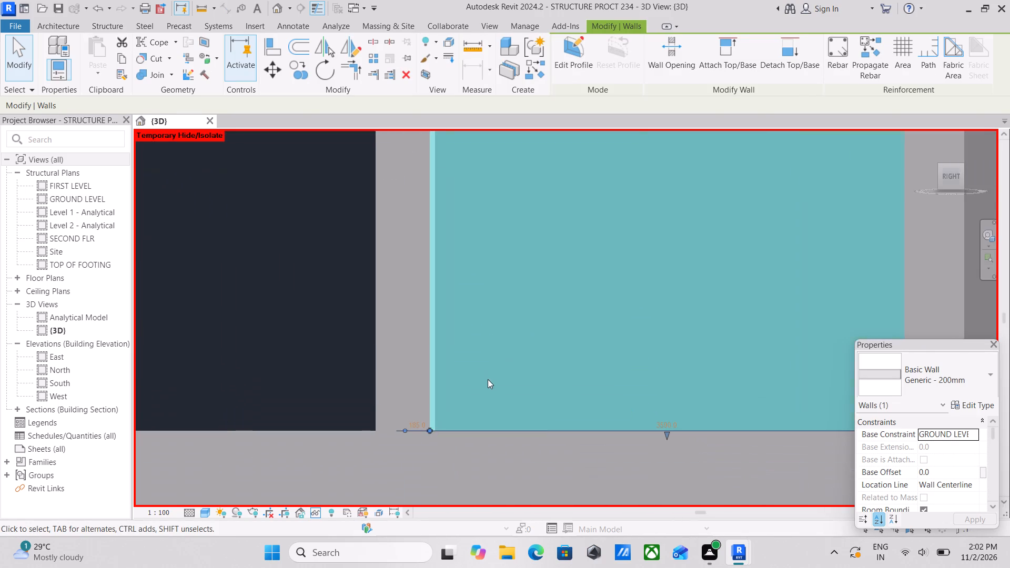
{"action": "middle_click_drag", "start_coordinate": [488, 377], "coordinate": [552, 426]}
{"action": "type", "text": "co"}
{"action": "scroll", "coordinate": [552, 428], "scroll_direction": "down", "scroll_amount": 4}
{"action": "scroll", "coordinate": [538, 461], "scroll_direction": "up", "scroll_amount": 2}
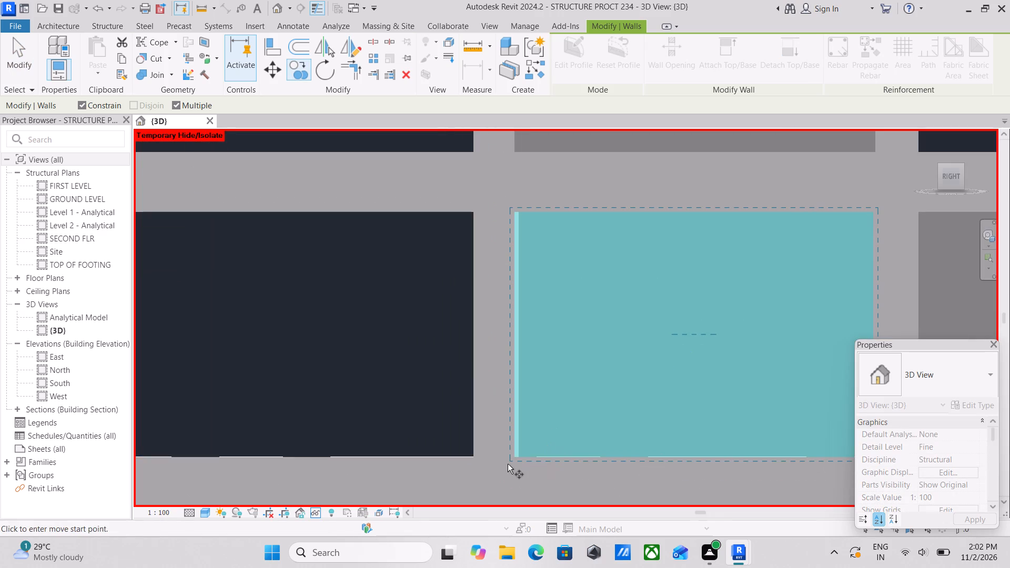
{"action": "scroll", "coordinate": [517, 461], "scroll_direction": "up", "scroll_amount": 3}
{"action": "scroll", "coordinate": [543, 419], "scroll_direction": "down", "scroll_amount": 4}
{"action": "middle_click_drag", "start_coordinate": [537, 418], "coordinate": [367, 400]}
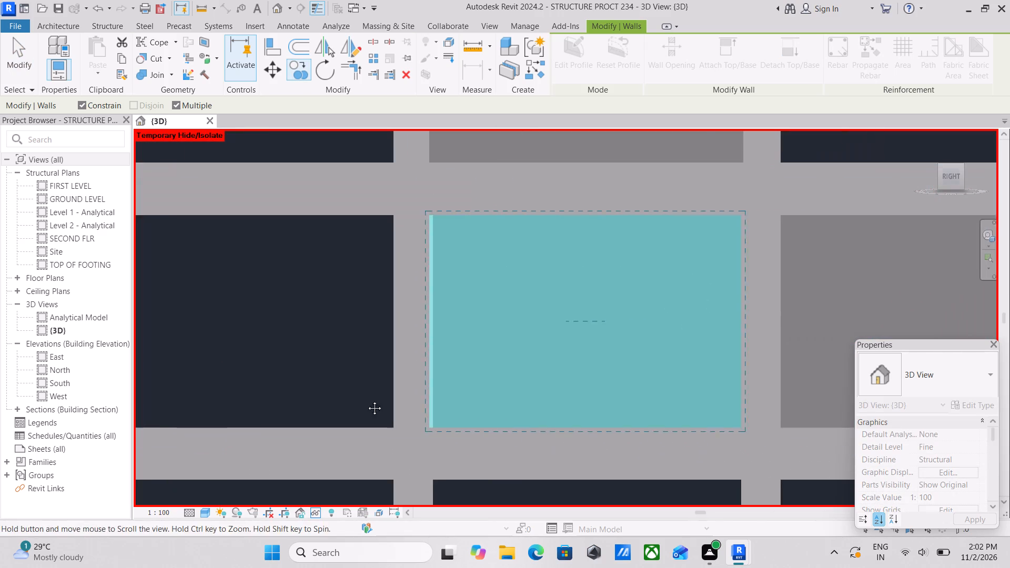
{"action": "middle_click_drag", "start_coordinate": [367, 400], "coordinate": [367, 400]}
{"action": "scroll", "coordinate": [677, 428], "scroll_direction": "up", "scroll_amount": 6}
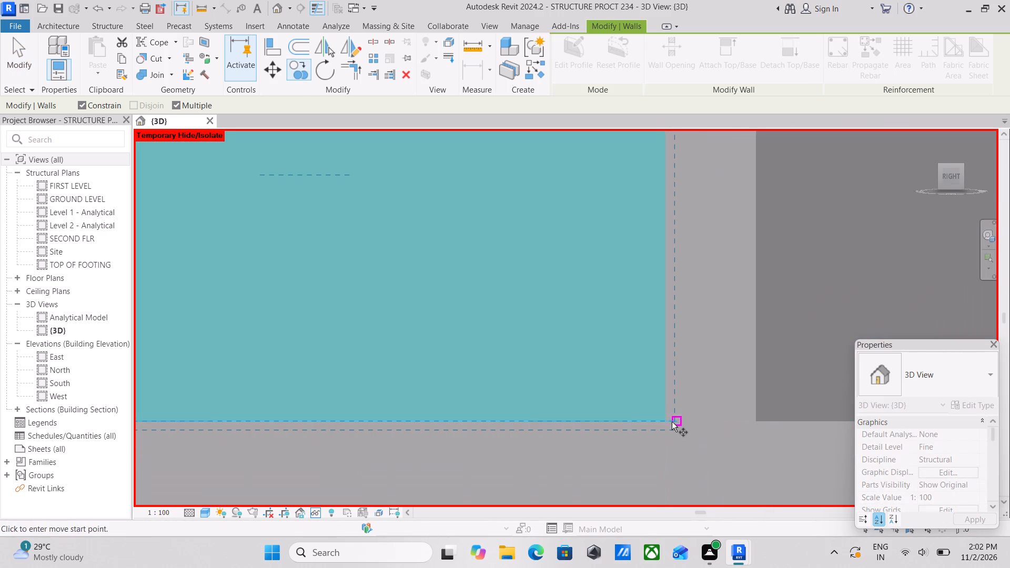
{"action": "left_click", "coordinate": [664, 419]}
{"action": "middle_click_drag", "start_coordinate": [742, 412], "coordinate": [541, 413]}
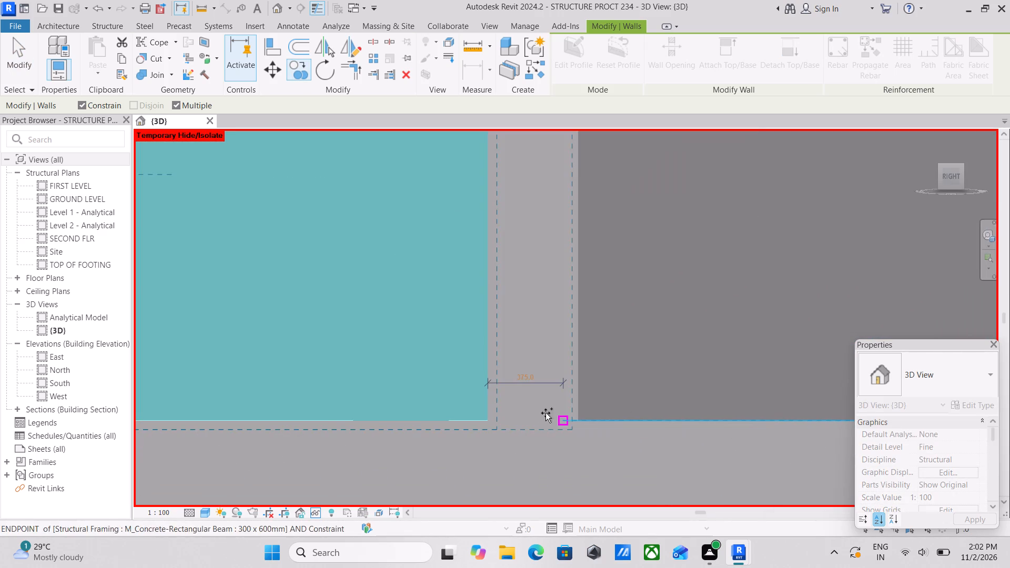
{"action": "scroll", "coordinate": [671, 409], "scroll_direction": "down", "scroll_amount": 3}
{"action": "middle_click_drag", "start_coordinate": [671, 409], "coordinate": [478, 396]}
{"action": "scroll", "coordinate": [674, 403], "scroll_direction": "down", "scroll_amount": 1}
{"action": "middle_click_drag", "start_coordinate": [673, 404], "coordinate": [553, 411]}
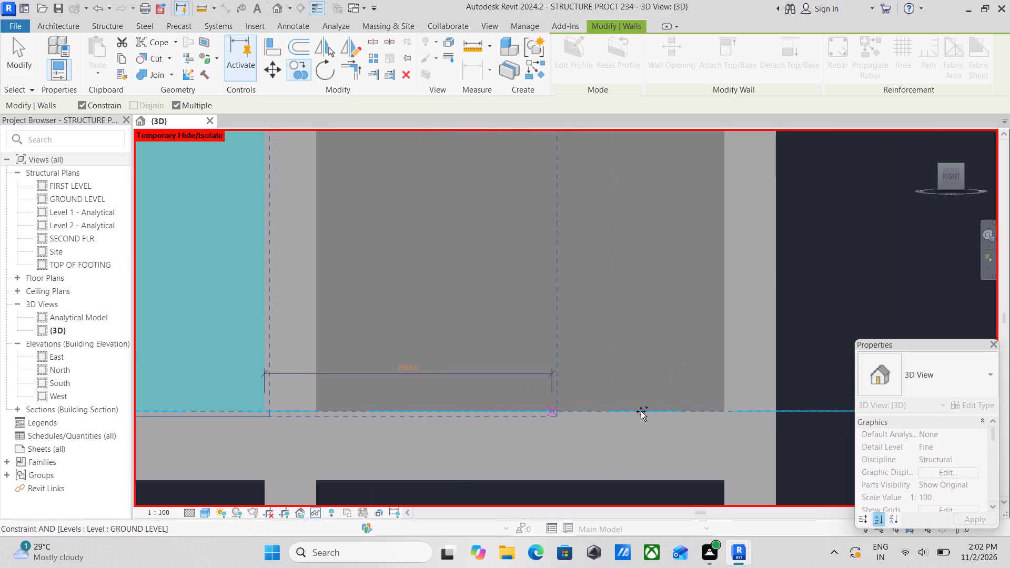
{"action": "left_click", "coordinate": [726, 411]}
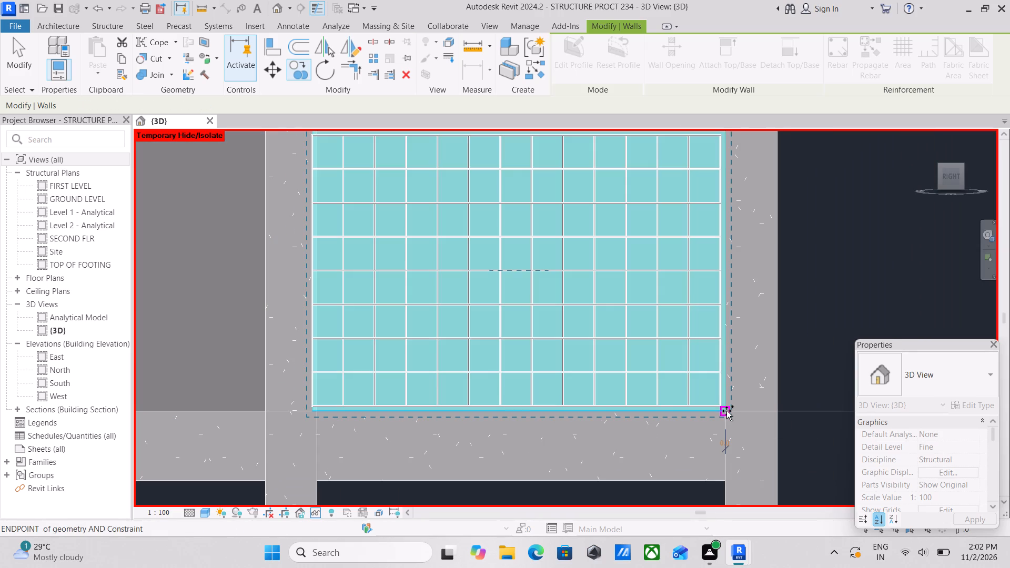
Place another copy of the wall in the ground-level bay between grids C and D, aligned to the column and beam corner.
{"action": "scroll", "coordinate": [726, 411], "scroll_direction": "down", "scroll_amount": 7}
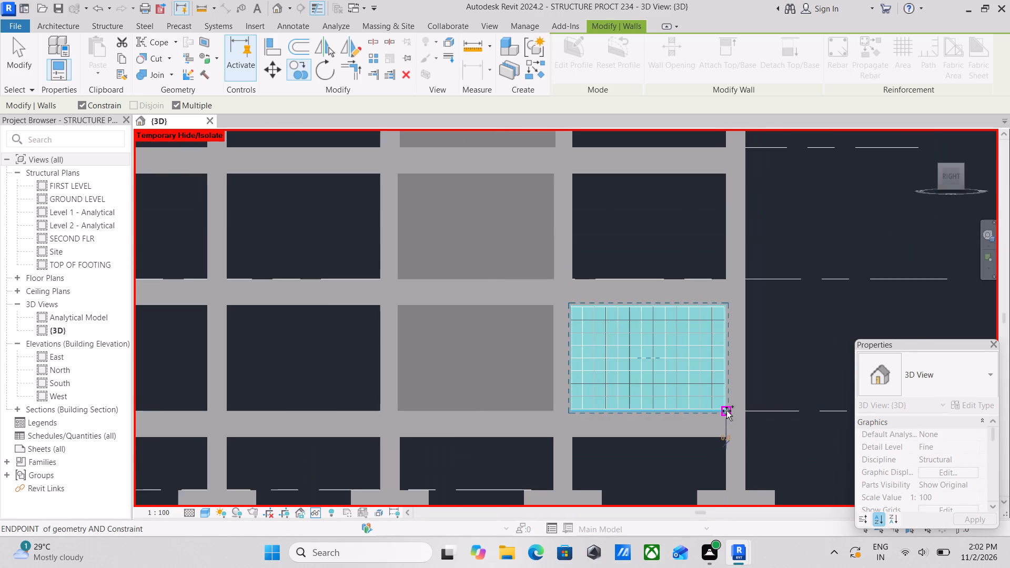
{"action": "middle_click_drag", "start_coordinate": [510, 381], "coordinate": [741, 438]}
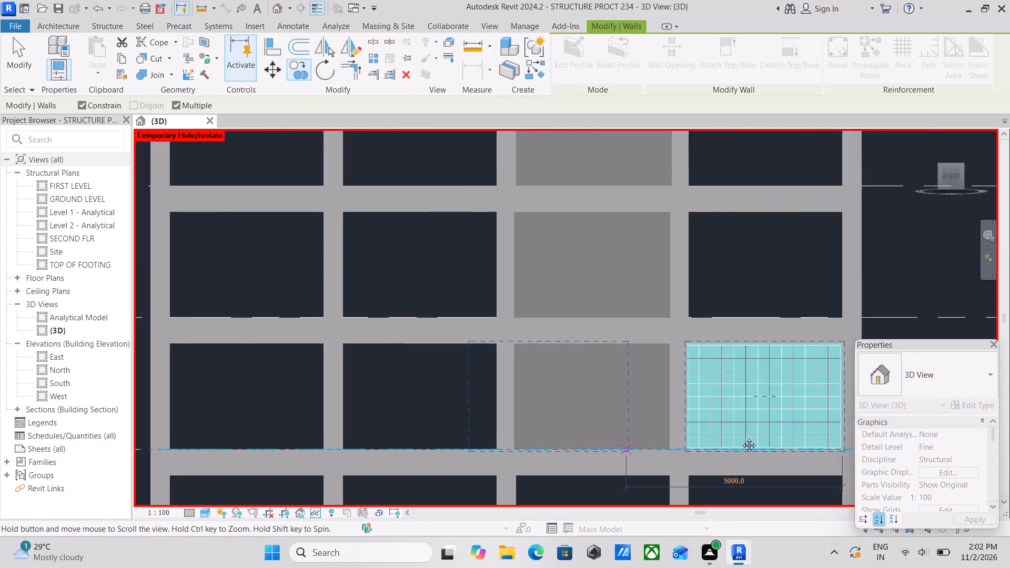
{"action": "middle_click_drag", "start_coordinate": [741, 438], "coordinate": [772, 442]}
{"action": "scroll", "coordinate": [637, 470], "scroll_direction": "up", "scroll_amount": 3}
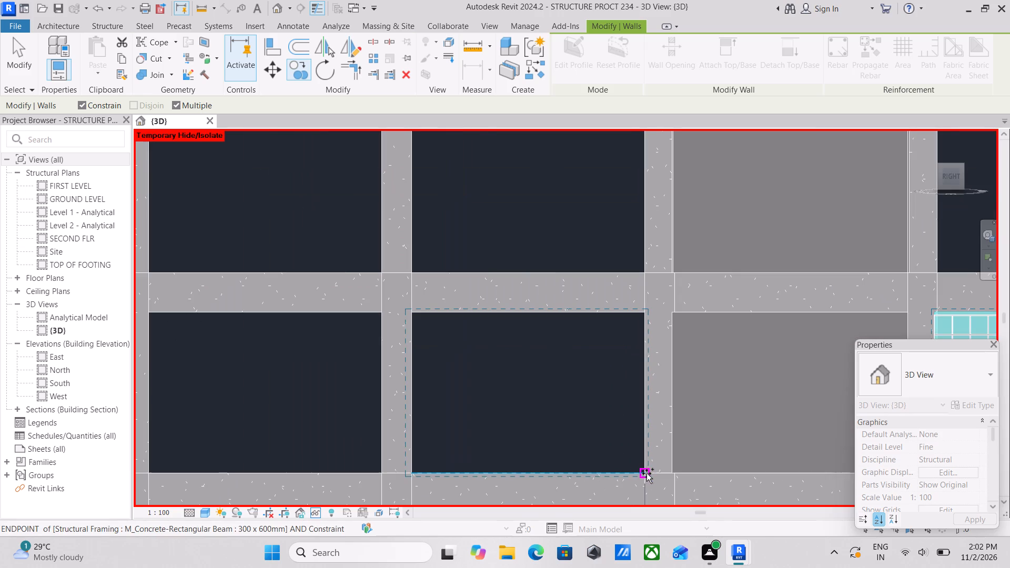
{"action": "left_click", "coordinate": [642, 470]}
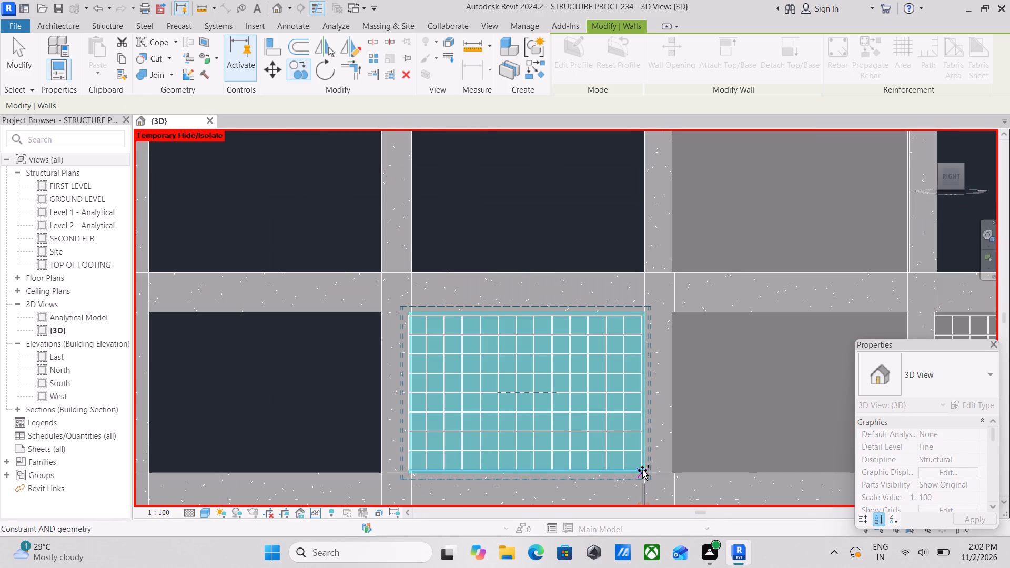
Place a final copy of the wall in the ground-level bay between grids D and E, and finish copying.
{"action": "scroll", "coordinate": [595, 439], "scroll_direction": "down", "scroll_amount": 3}
{"action": "middle_click_drag", "start_coordinate": [563, 429], "coordinate": [790, 429]}
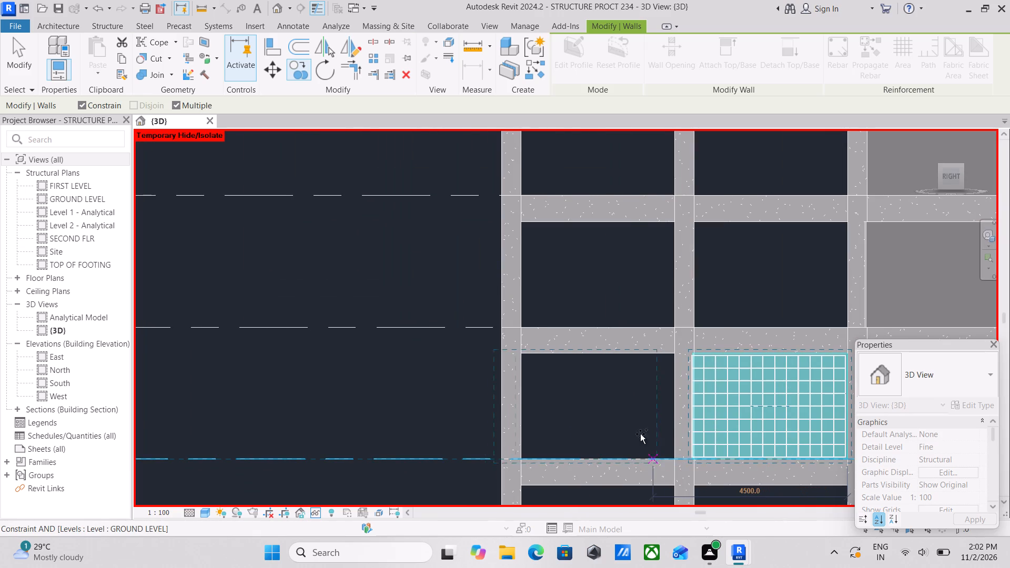
{"action": "scroll", "coordinate": [658, 448], "scroll_direction": "up", "scroll_amount": 5}
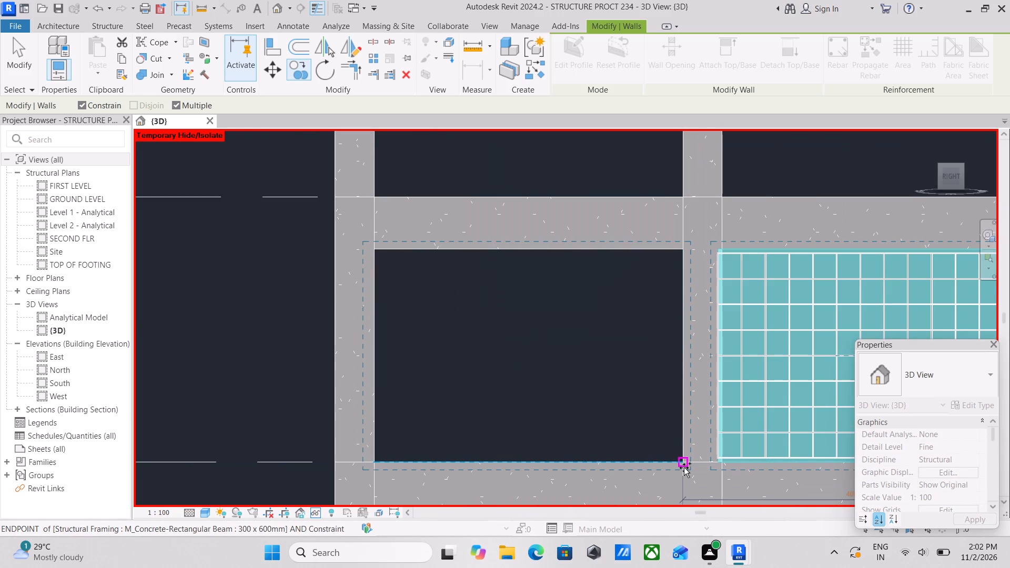
{"action": "left_click", "coordinate": [683, 465]}
{"action": "scroll", "coordinate": [682, 462], "scroll_direction": "down", "scroll_amount": 4}
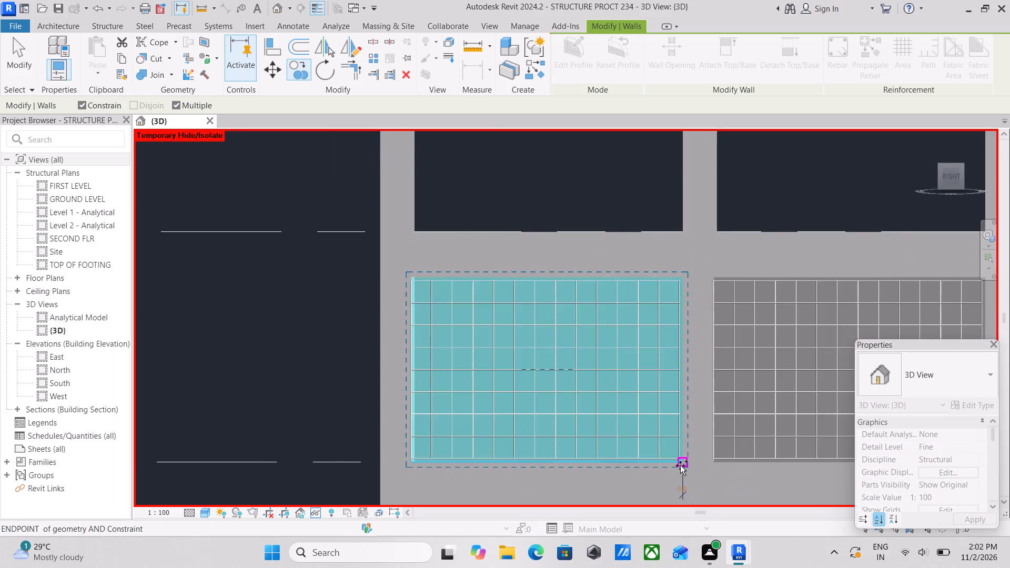
{"action": "scroll", "coordinate": [680, 464], "scroll_direction": "down", "scroll_amount": 4}
{"action": "key", "text": "Escape"}
{"action": "scroll", "coordinate": [659, 419], "scroll_direction": "down", "scroll_amount": 6}
{"action": "key", "text": "Escape"}
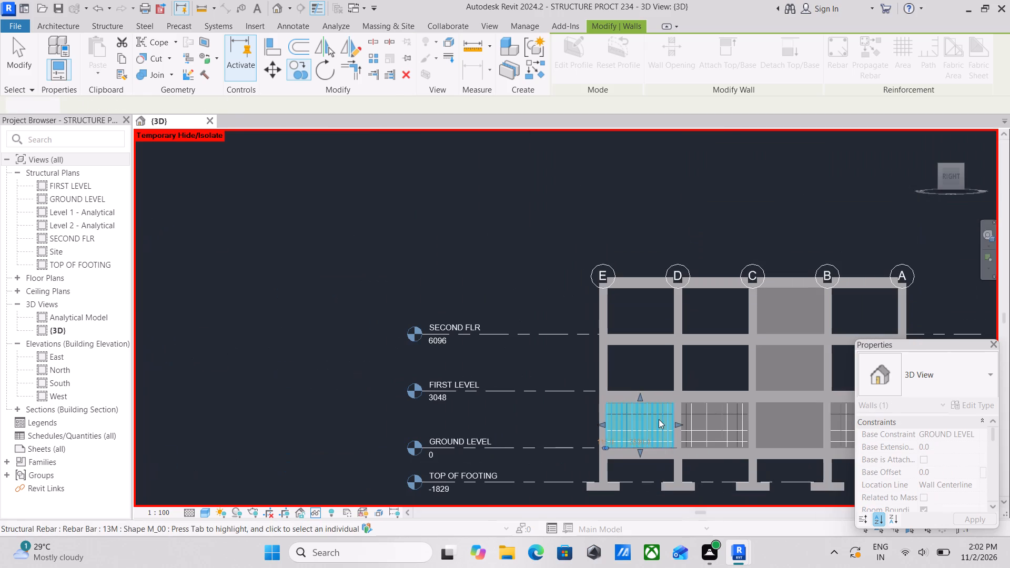
Select all 13M rebar instances in the entire project from one bar set in the copied walls, and temporarily hide them.
{"action": "scroll", "coordinate": [655, 424], "scroll_direction": "down", "scroll_amount": 2}
{"action": "middle_click_drag", "start_coordinate": [656, 406], "coordinate": [723, 470], "text": "shift"}
{"action": "scroll", "coordinate": [716, 463], "scroll_direction": "down", "scroll_amount": 1, "text": "shift"}
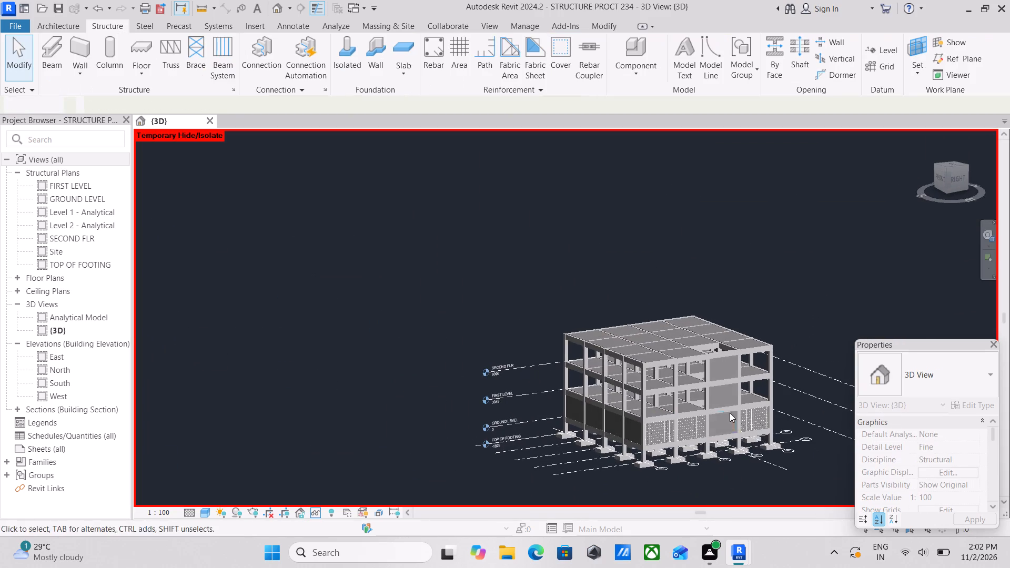
{"action": "scroll", "coordinate": [731, 388], "scroll_direction": "up", "scroll_amount": 4}
{"action": "scroll", "coordinate": [708, 448], "scroll_direction": "up", "scroll_amount": 4}
{"action": "key", "text": "Escape"}
{"action": "middle_click_drag", "start_coordinate": [673, 406], "coordinate": [687, 337]}
{"action": "scroll", "coordinate": [563, 425], "scroll_direction": "up", "scroll_amount": 4}
{"action": "scroll", "coordinate": [635, 418], "scroll_direction": "up", "scroll_amount": 8}
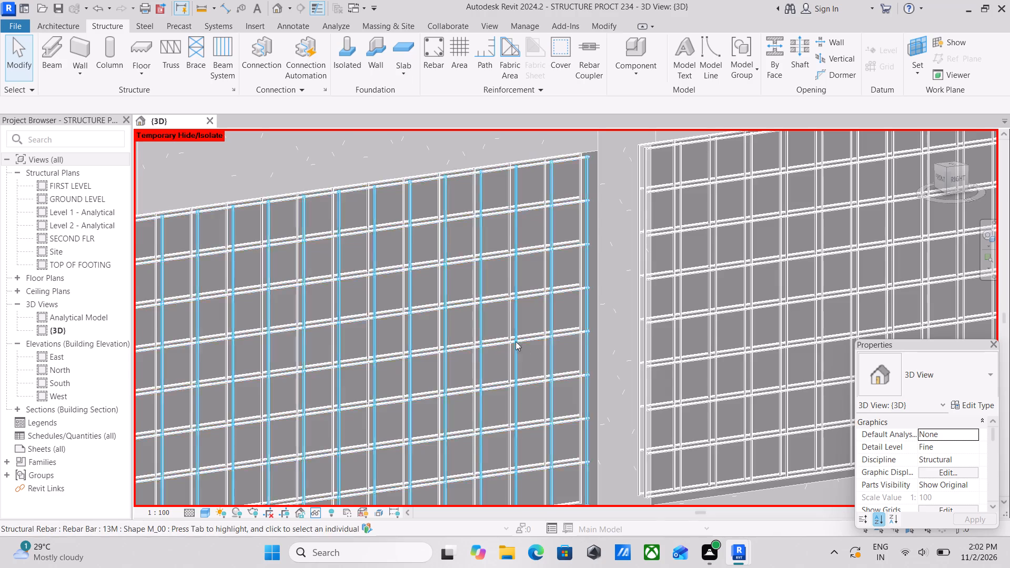
{"action": "left_click", "coordinate": [489, 336]}
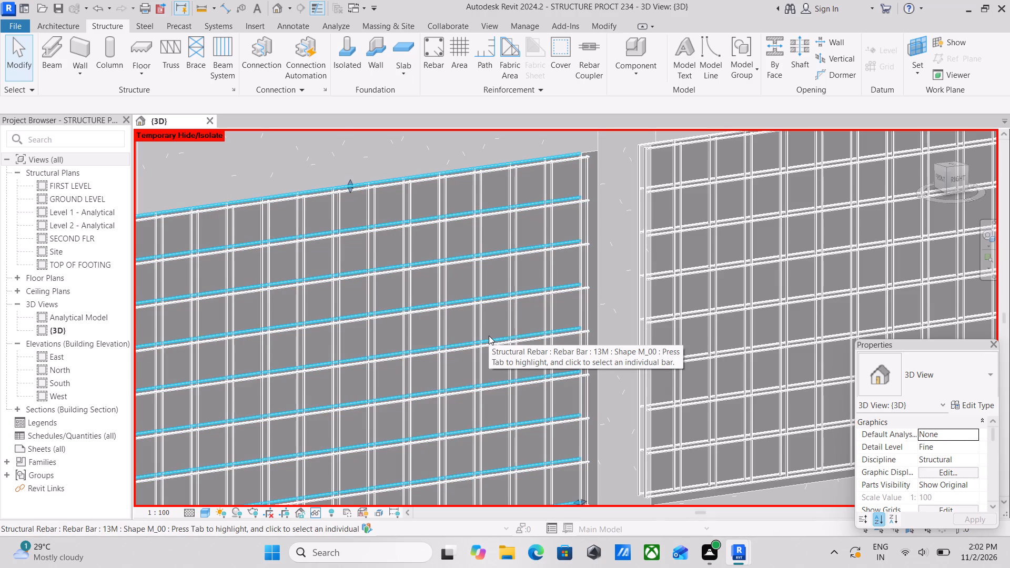
{"action": "type", "text": "sa"}
{"action": "scroll", "coordinate": [489, 336], "scroll_direction": "down", "scroll_amount": 4}
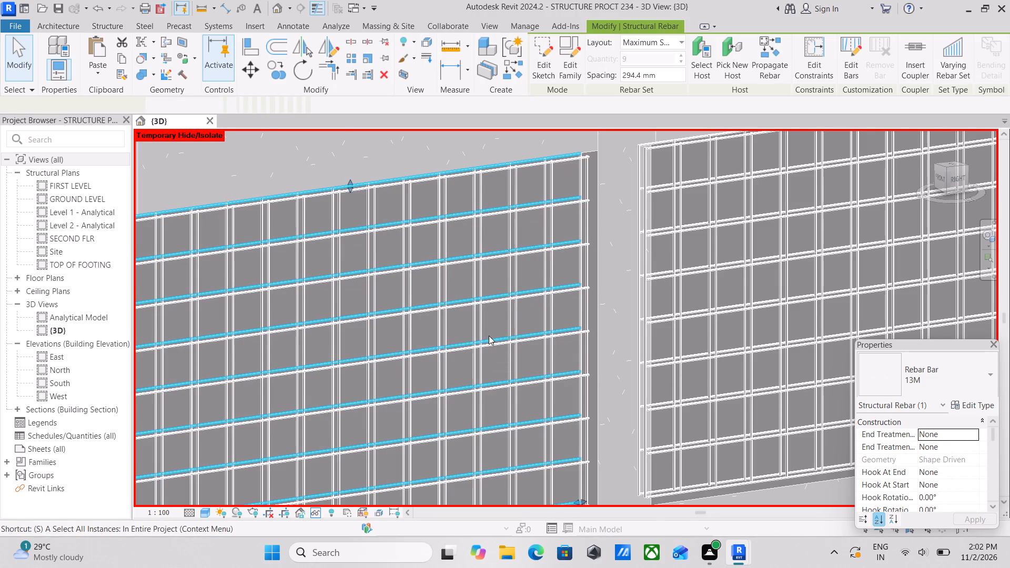
{"action": "scroll", "coordinate": [489, 336], "scroll_direction": "down", "scroll_amount": 2}
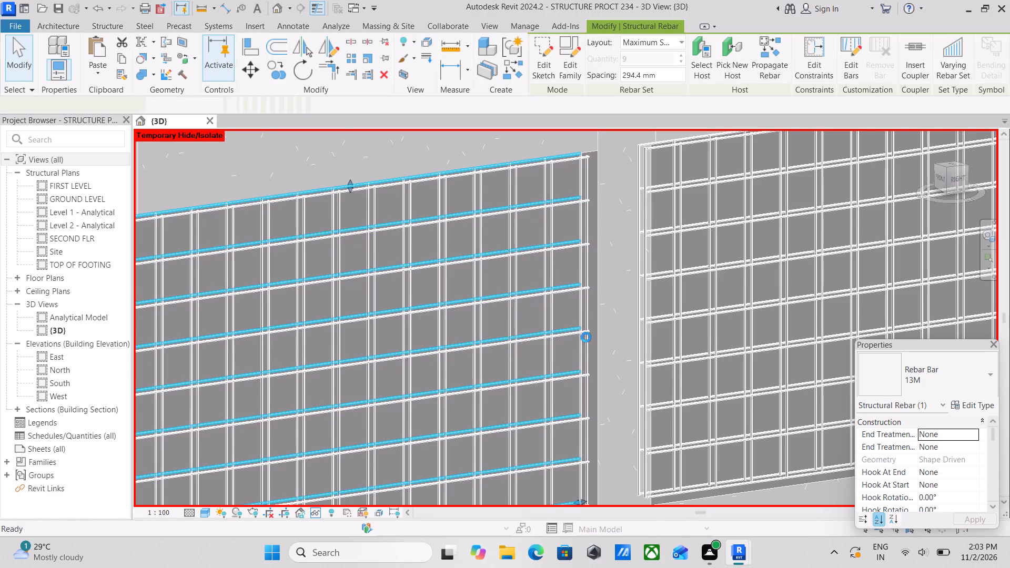
{"action": "scroll", "coordinate": [586, 337], "scroll_direction": "down", "scroll_amount": 3}
{"action": "scroll", "coordinate": [638, 276], "scroll_direction": "down", "scroll_amount": 3}
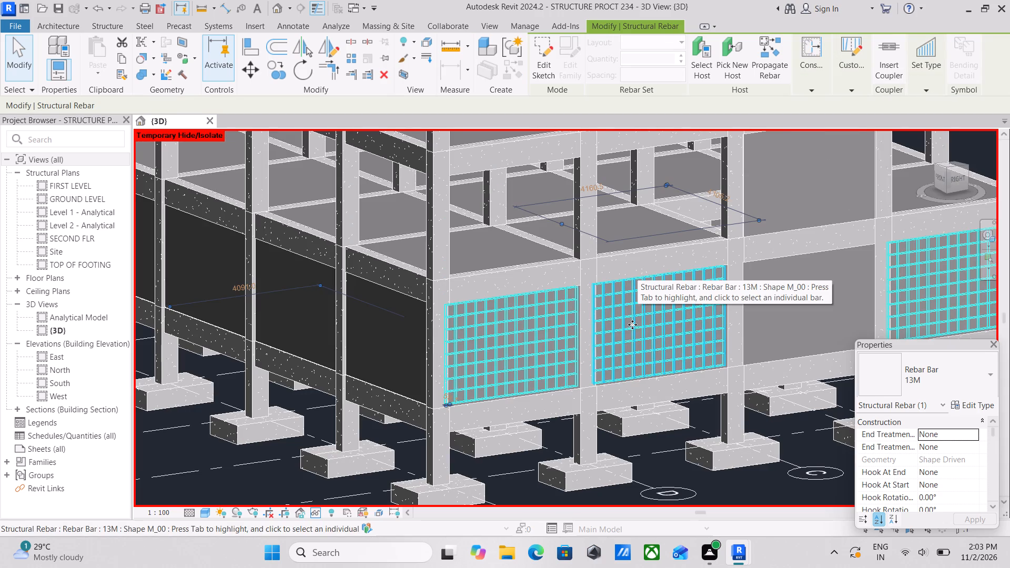
{"action": "type", "text": "hh"}
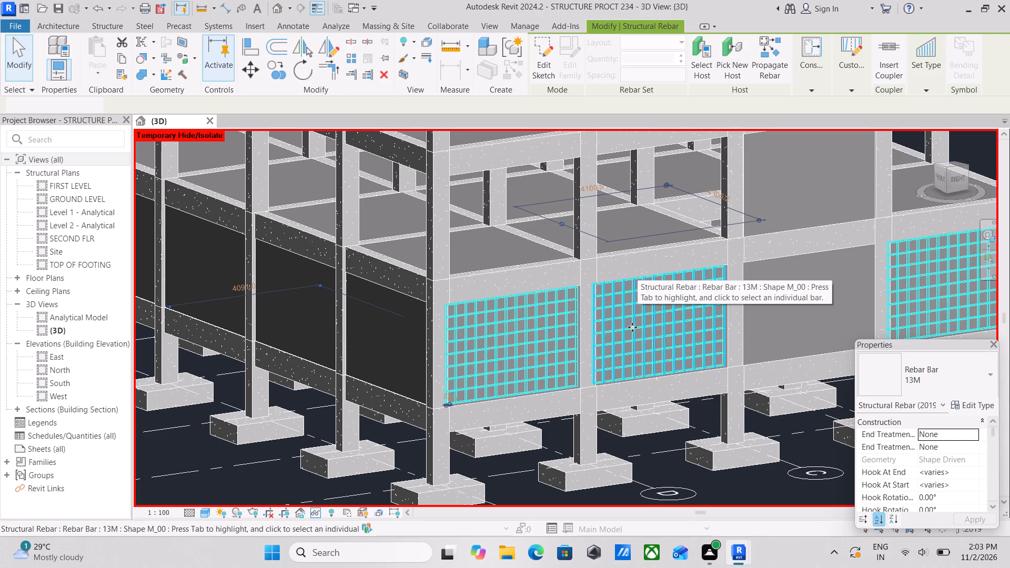
Examine the newly infilled ground-level bays, and go around the frame to the open bays on the grid A side.
{"action": "scroll", "coordinate": [632, 327], "scroll_direction": "down", "scroll_amount": 2}
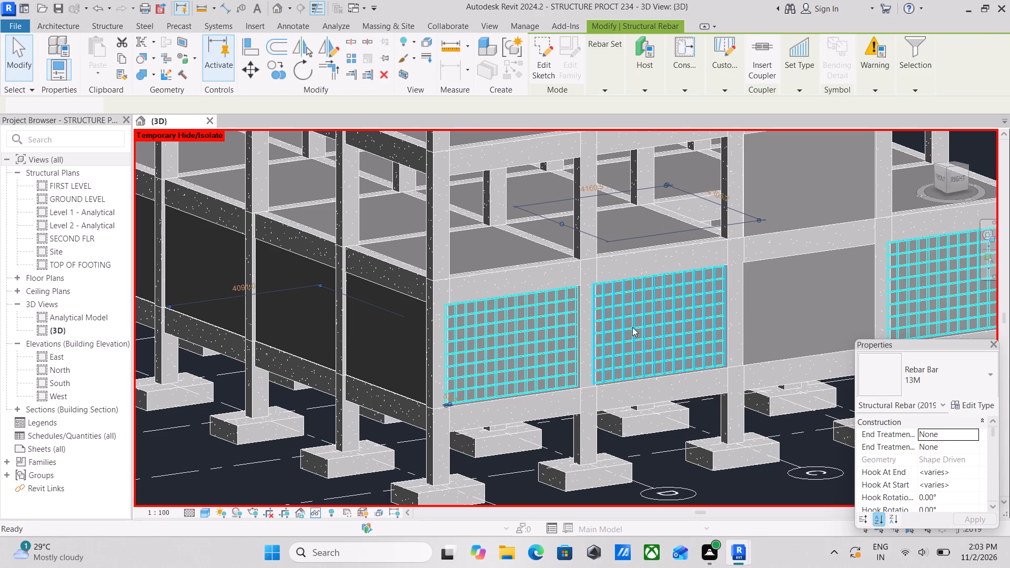
{"action": "scroll", "coordinate": [714, 326], "scroll_direction": "down", "scroll_amount": 1}
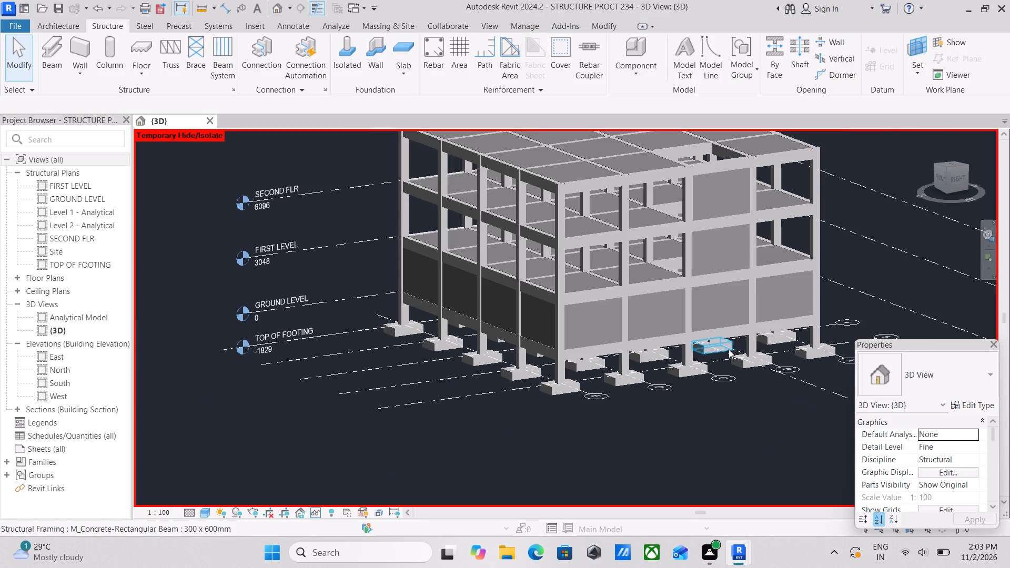
{"action": "scroll", "coordinate": [723, 343], "scroll_direction": "up", "scroll_amount": 7}
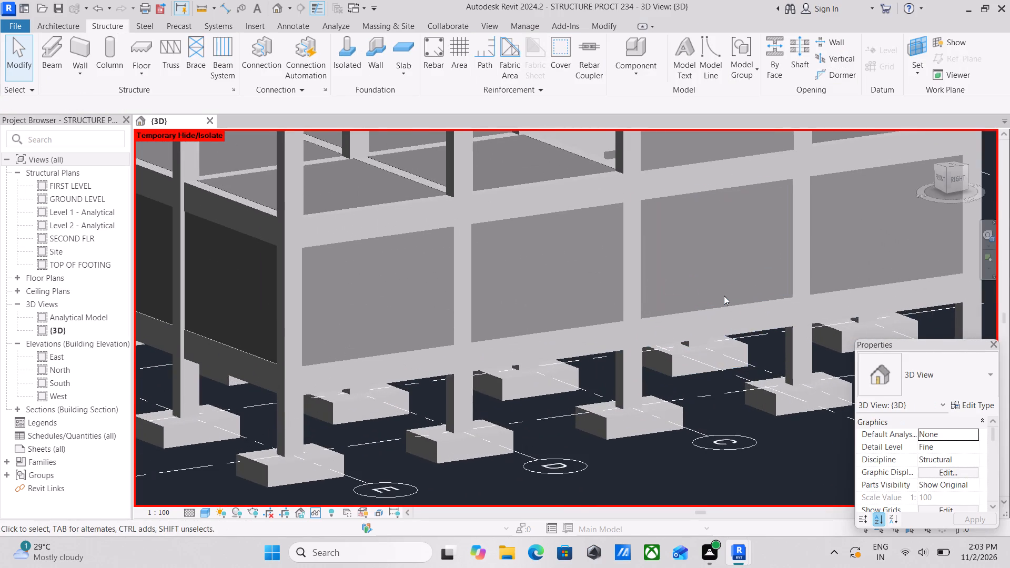
{"action": "scroll", "coordinate": [724, 296], "scroll_direction": "up", "scroll_amount": 2}
{"action": "scroll", "coordinate": [814, 299], "scroll_direction": "down", "scroll_amount": 1}
{"action": "middle_click_drag", "start_coordinate": [814, 299], "coordinate": [626, 315], "text": "shift"}
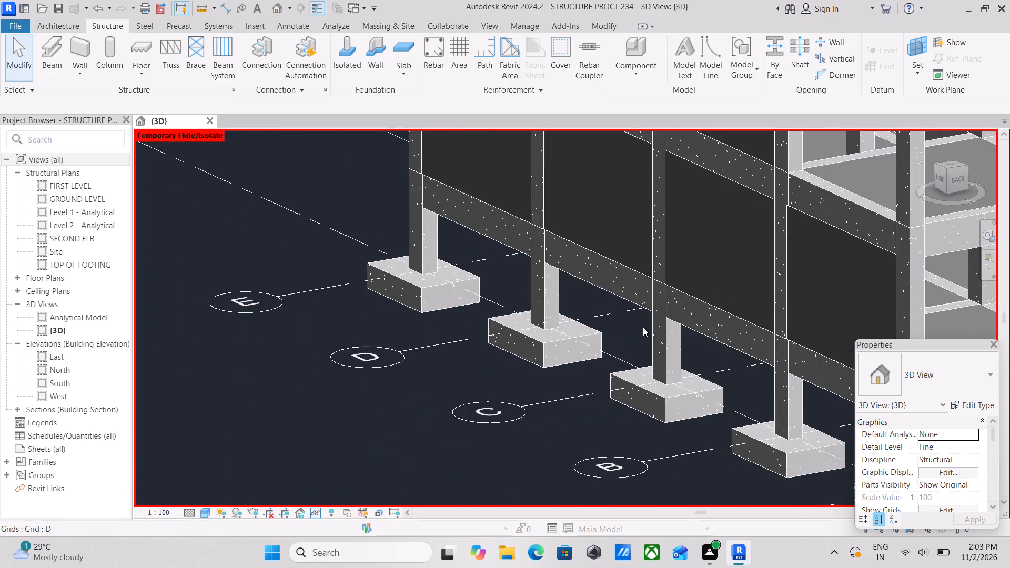
{"action": "scroll", "coordinate": [643, 327], "scroll_direction": "down", "scroll_amount": 3}
{"action": "middle_click_drag", "start_coordinate": [638, 326], "coordinate": [429, 281]}
{"action": "middle_click_drag", "start_coordinate": [581, 295], "coordinate": [488, 299]}
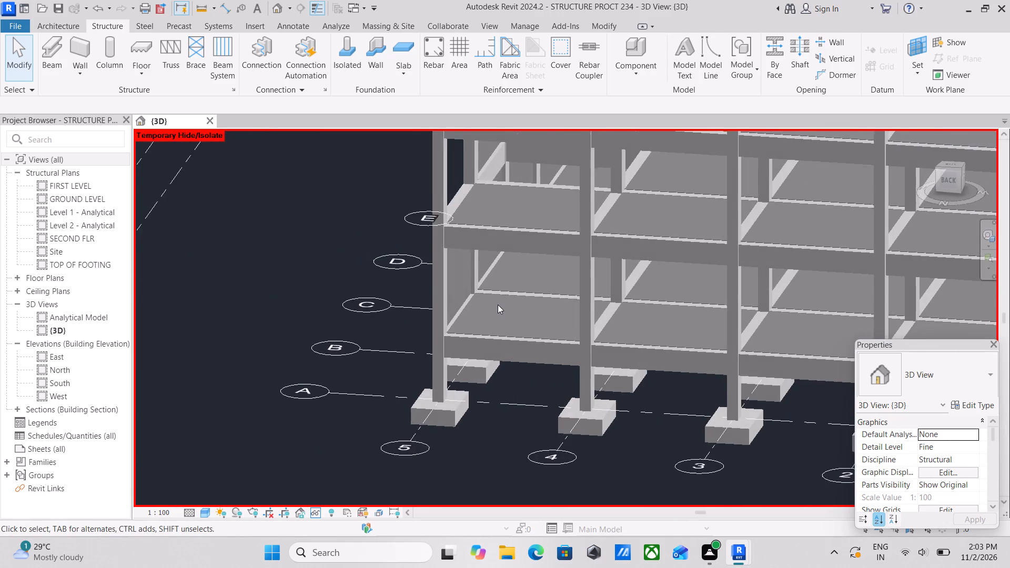
Draw a Generic - 200mm architectural wall along the ground-level beam's outer edge on grid A, from the grid 5 column to the grid 4 column.
{"action": "type", "text": "wa"}
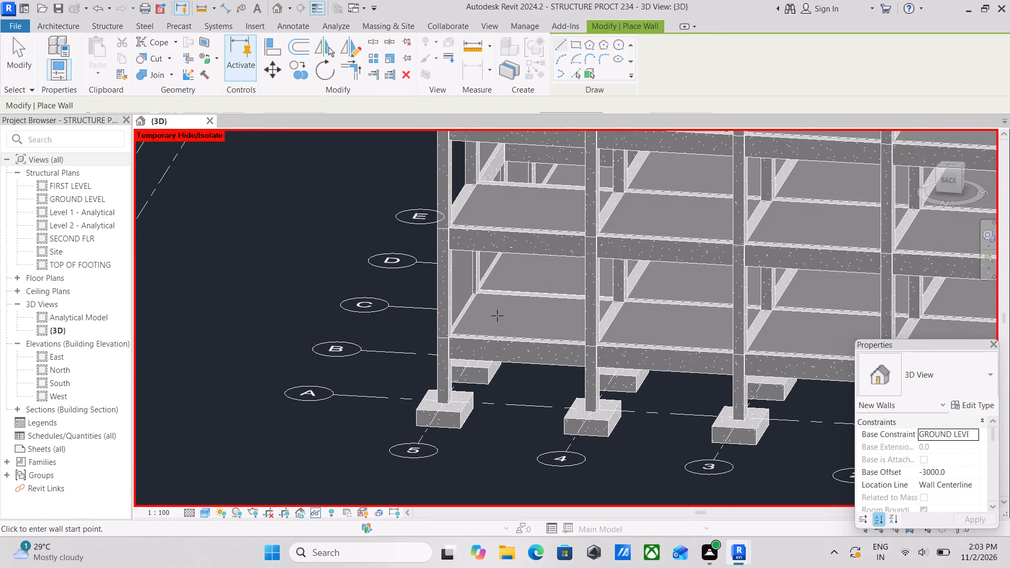
{"action": "scroll", "coordinate": [415, 328], "scroll_direction": "up", "scroll_amount": 4}
{"action": "scroll", "coordinate": [507, 355], "scroll_direction": "up", "scroll_amount": 2}
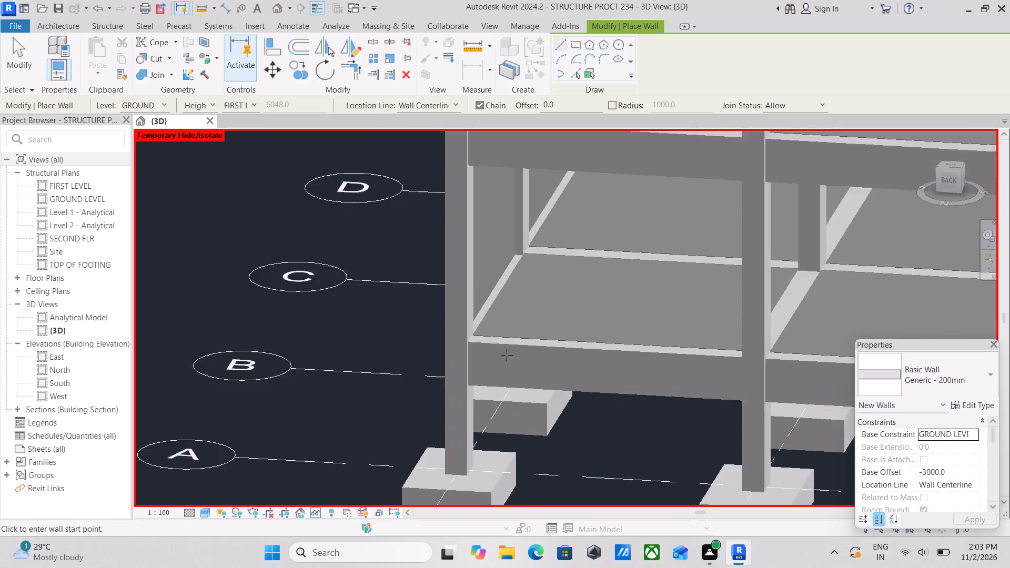
{"action": "scroll", "coordinate": [507, 355], "scroll_direction": "up", "scroll_amount": 6}
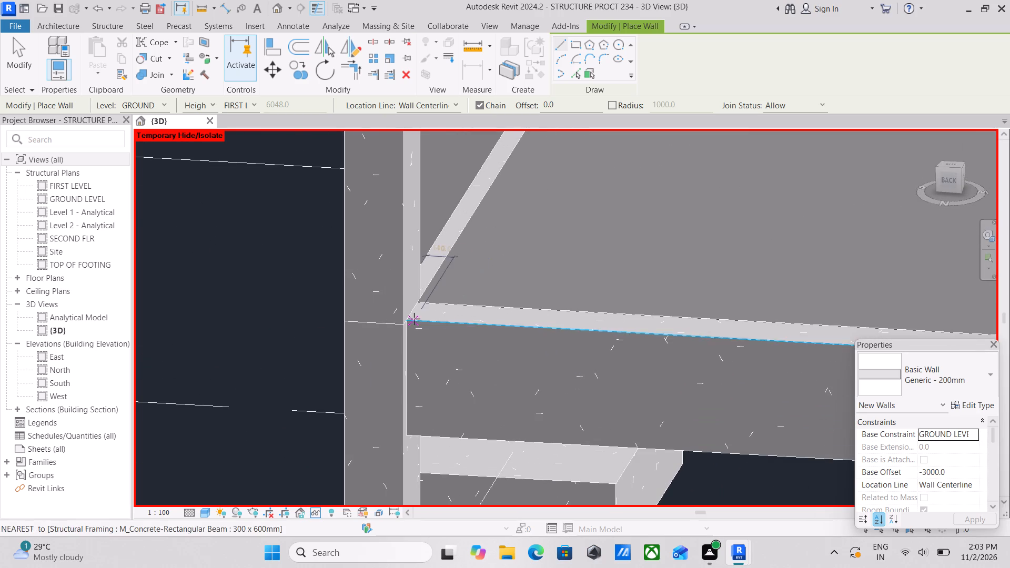
{"action": "left_click", "coordinate": [403, 320]}
{"action": "scroll", "coordinate": [653, 324], "scroll_direction": "down", "scroll_amount": 1}
{"action": "middle_click_drag", "start_coordinate": [652, 324], "coordinate": [548, 334]}
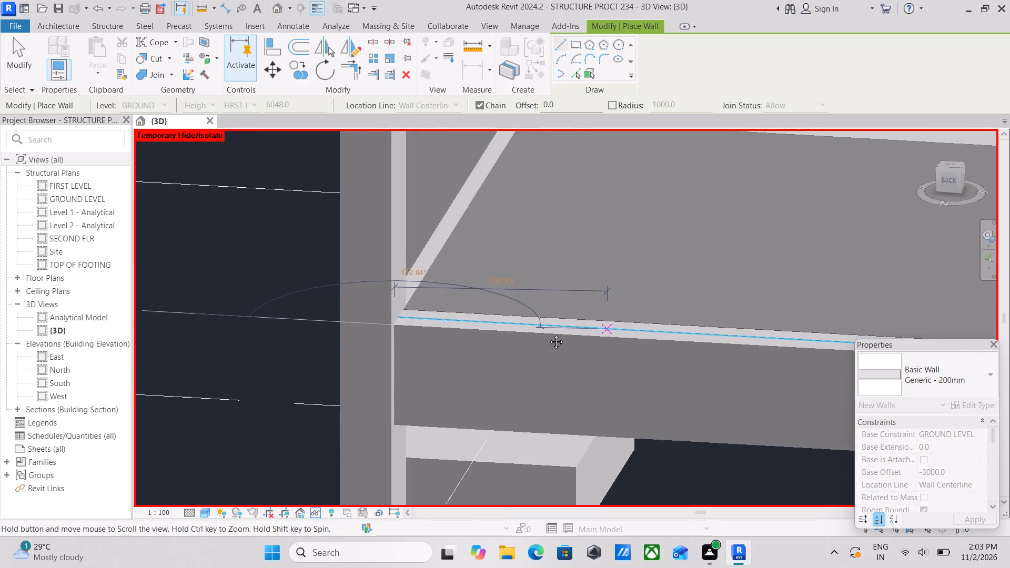
{"action": "middle_click_drag", "start_coordinate": [548, 334], "coordinate": [547, 334]}
{"action": "middle_click_drag", "start_coordinate": [710, 352], "coordinate": [573, 334]}
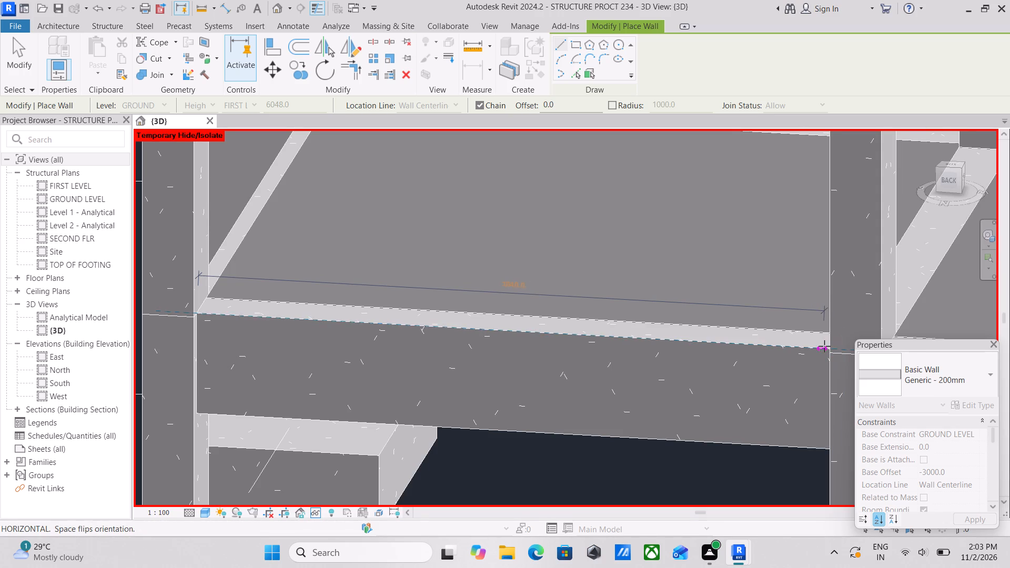
{"action": "scroll", "coordinate": [824, 346], "scroll_direction": "up", "scroll_amount": 4}
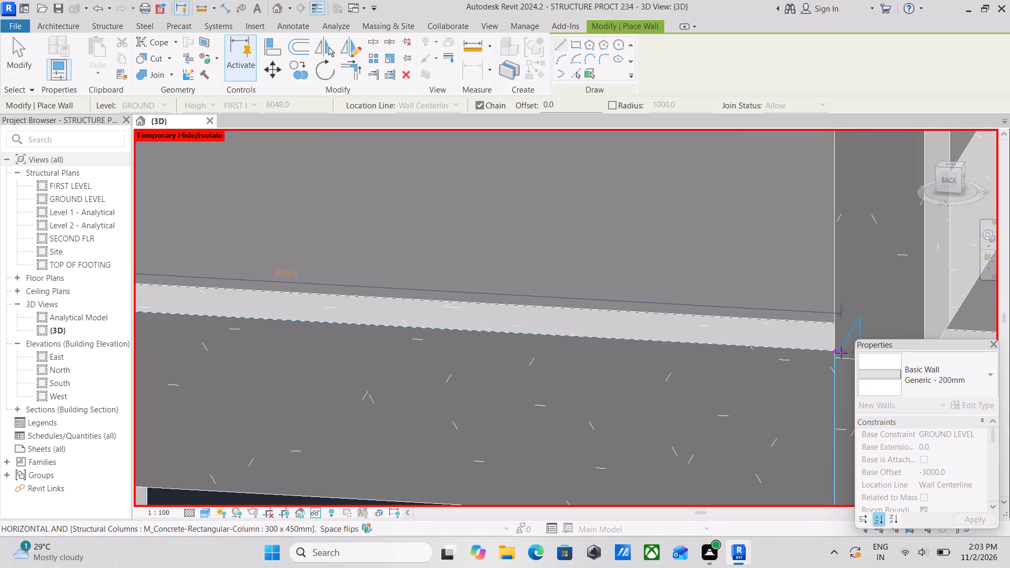
{"action": "left_click", "coordinate": [833, 351]}
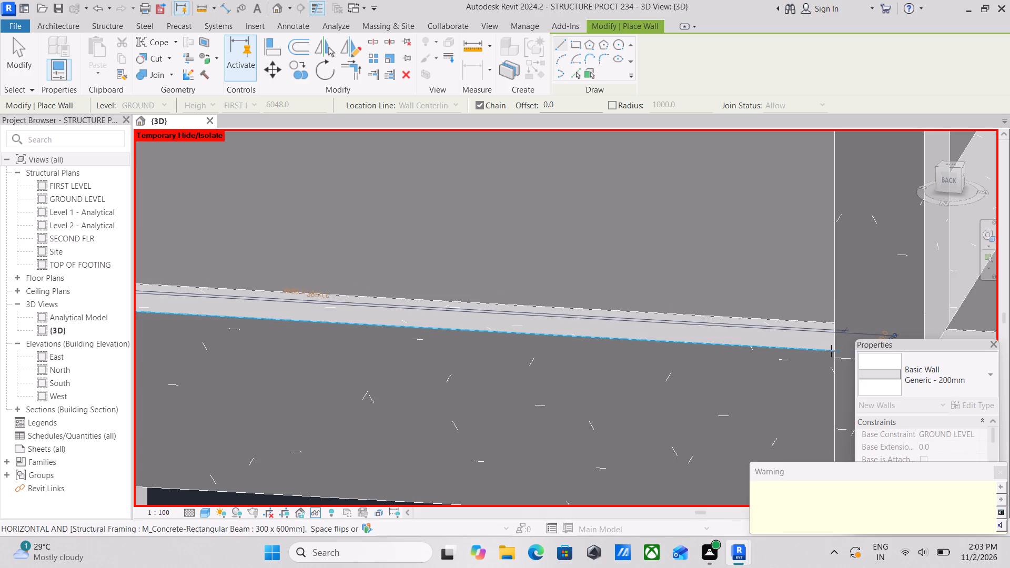
{"action": "scroll", "coordinate": [831, 351], "scroll_direction": "down", "scroll_amount": 11}
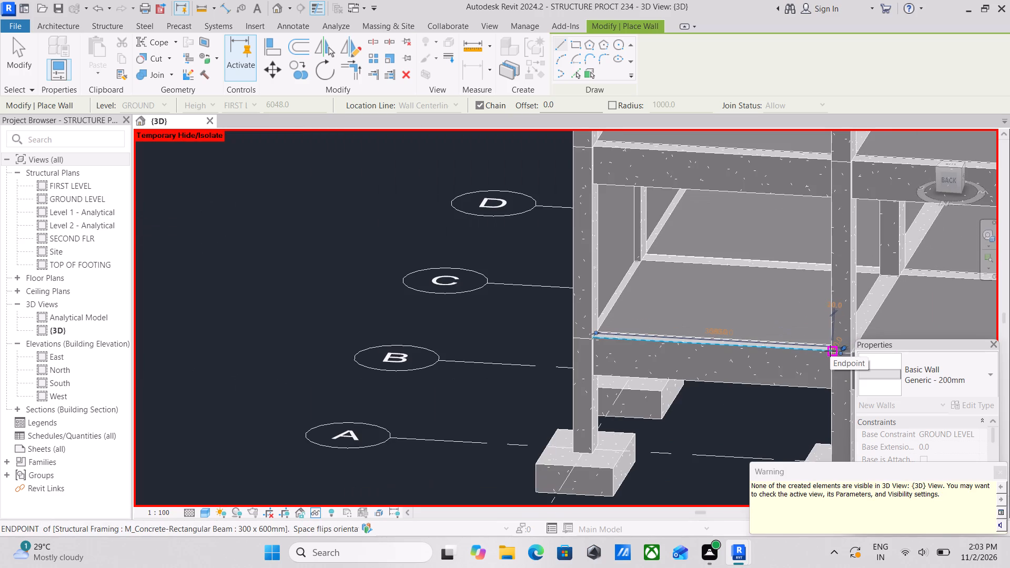
{"action": "key", "text": "Escape"}
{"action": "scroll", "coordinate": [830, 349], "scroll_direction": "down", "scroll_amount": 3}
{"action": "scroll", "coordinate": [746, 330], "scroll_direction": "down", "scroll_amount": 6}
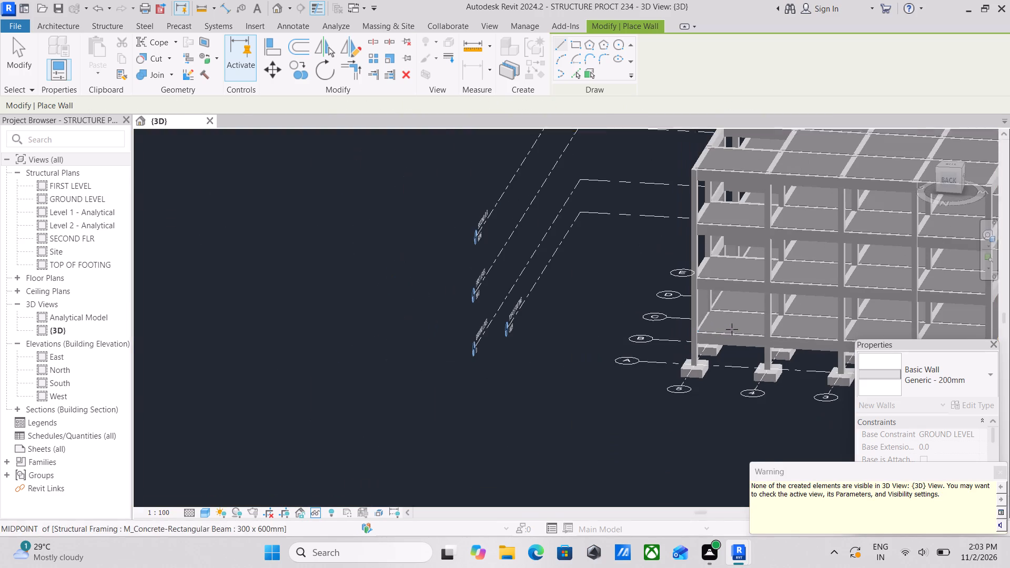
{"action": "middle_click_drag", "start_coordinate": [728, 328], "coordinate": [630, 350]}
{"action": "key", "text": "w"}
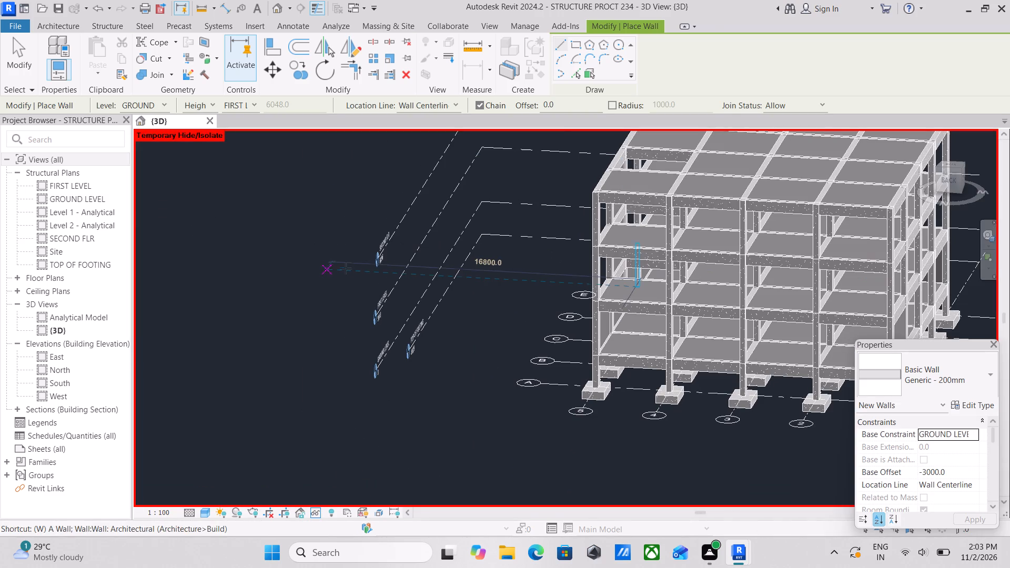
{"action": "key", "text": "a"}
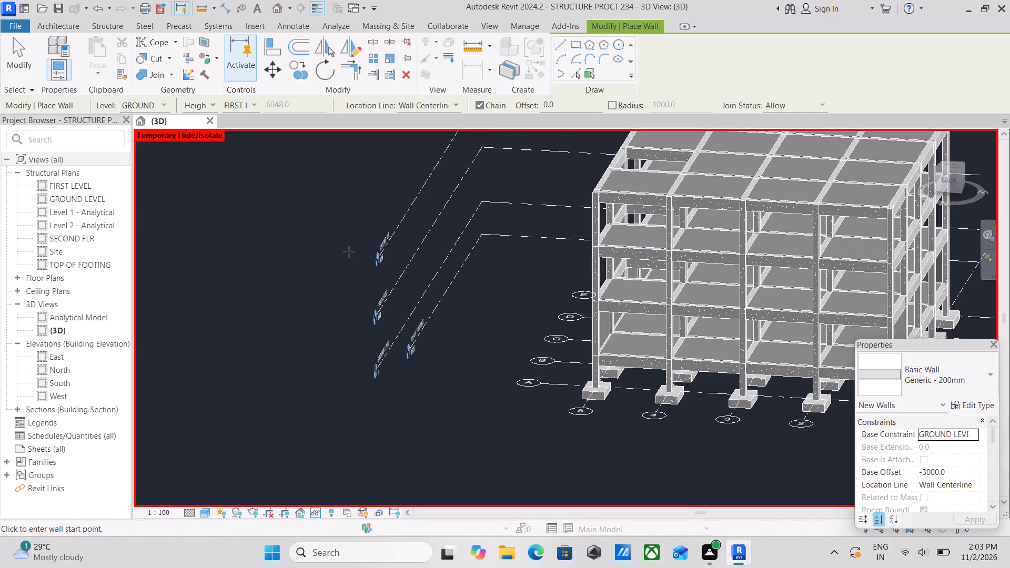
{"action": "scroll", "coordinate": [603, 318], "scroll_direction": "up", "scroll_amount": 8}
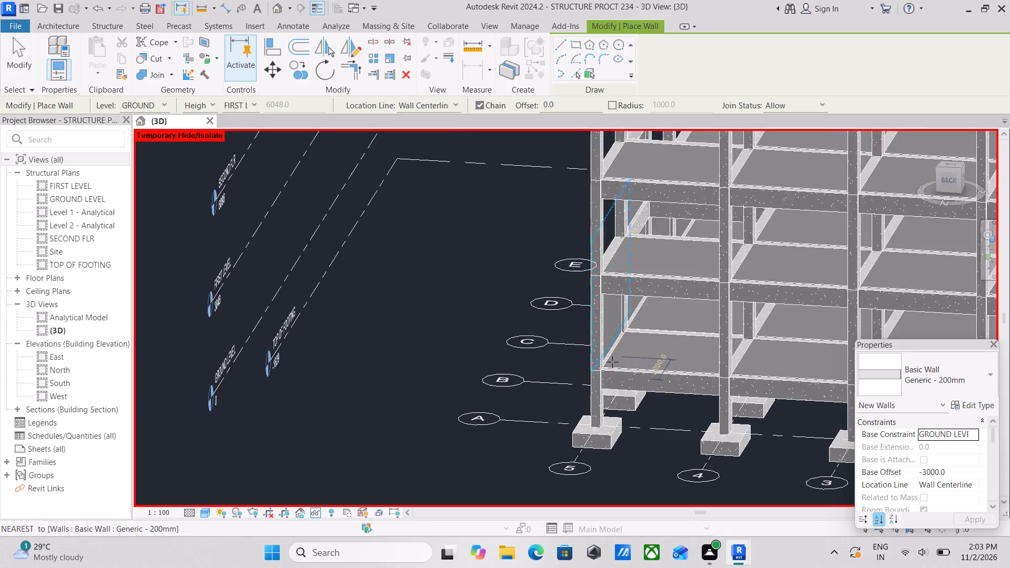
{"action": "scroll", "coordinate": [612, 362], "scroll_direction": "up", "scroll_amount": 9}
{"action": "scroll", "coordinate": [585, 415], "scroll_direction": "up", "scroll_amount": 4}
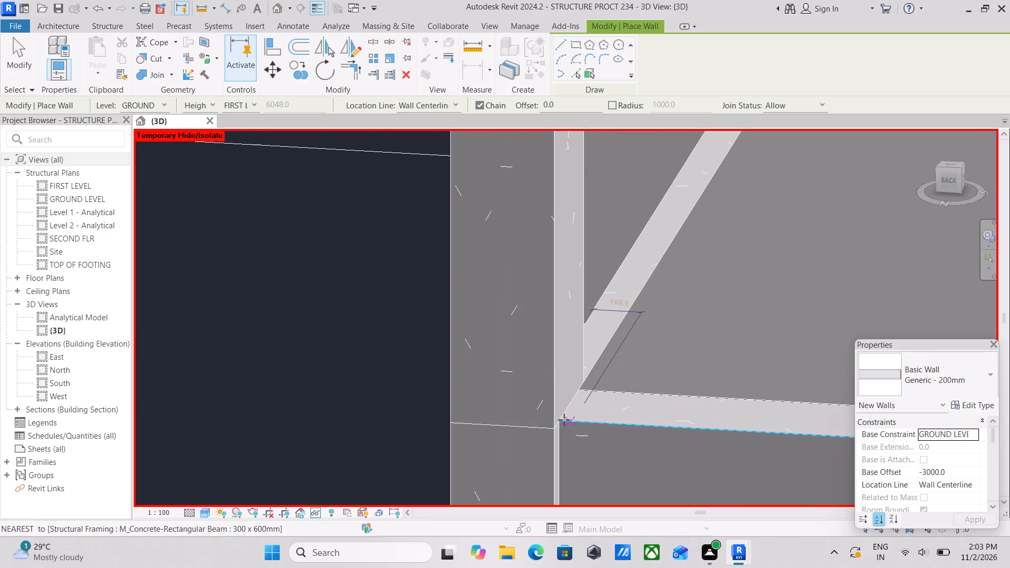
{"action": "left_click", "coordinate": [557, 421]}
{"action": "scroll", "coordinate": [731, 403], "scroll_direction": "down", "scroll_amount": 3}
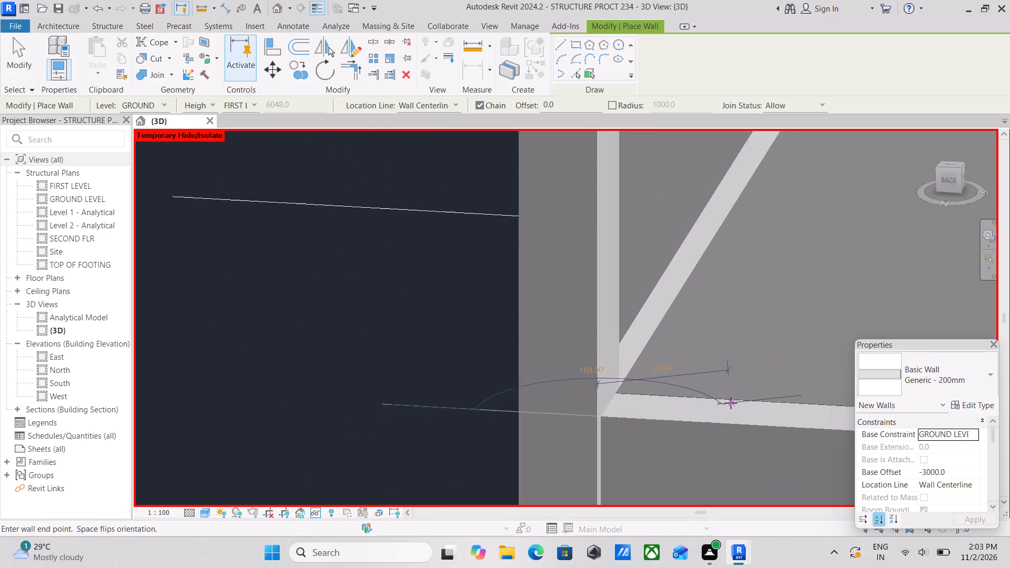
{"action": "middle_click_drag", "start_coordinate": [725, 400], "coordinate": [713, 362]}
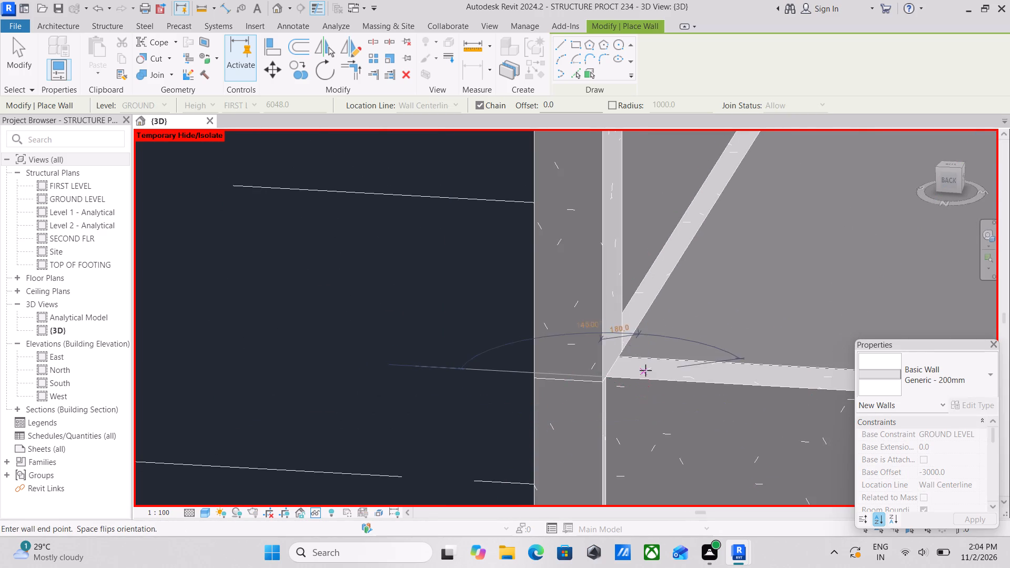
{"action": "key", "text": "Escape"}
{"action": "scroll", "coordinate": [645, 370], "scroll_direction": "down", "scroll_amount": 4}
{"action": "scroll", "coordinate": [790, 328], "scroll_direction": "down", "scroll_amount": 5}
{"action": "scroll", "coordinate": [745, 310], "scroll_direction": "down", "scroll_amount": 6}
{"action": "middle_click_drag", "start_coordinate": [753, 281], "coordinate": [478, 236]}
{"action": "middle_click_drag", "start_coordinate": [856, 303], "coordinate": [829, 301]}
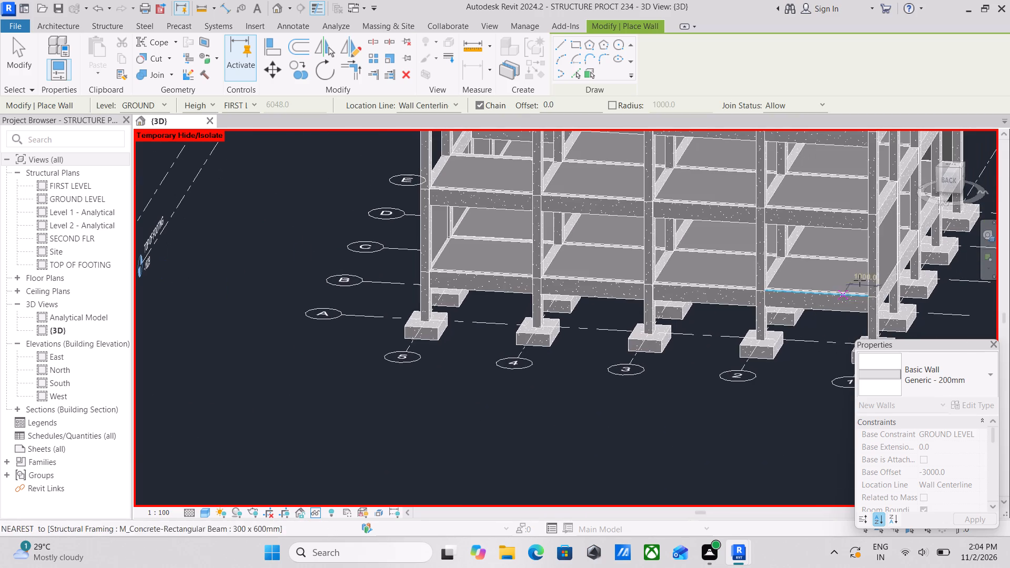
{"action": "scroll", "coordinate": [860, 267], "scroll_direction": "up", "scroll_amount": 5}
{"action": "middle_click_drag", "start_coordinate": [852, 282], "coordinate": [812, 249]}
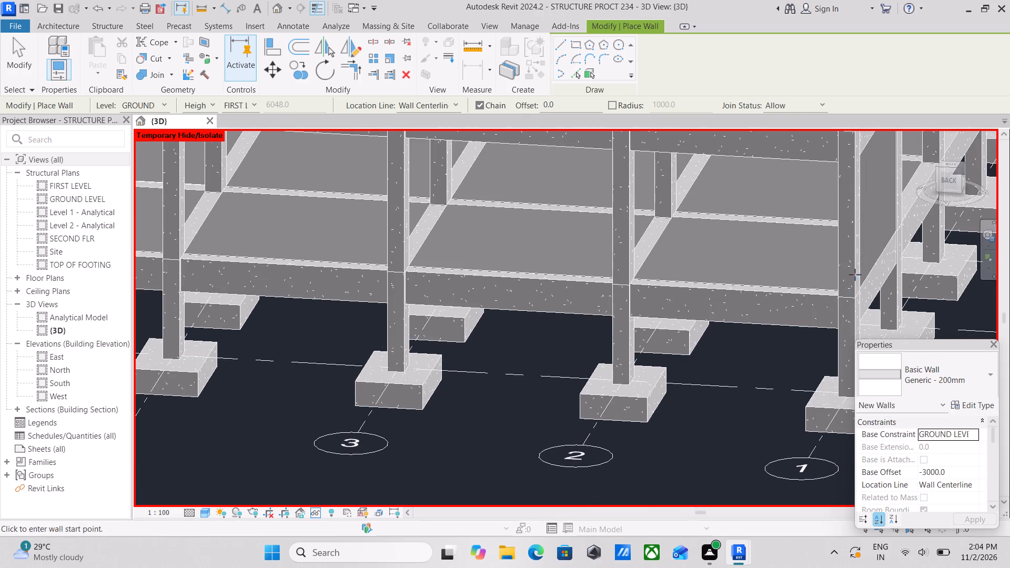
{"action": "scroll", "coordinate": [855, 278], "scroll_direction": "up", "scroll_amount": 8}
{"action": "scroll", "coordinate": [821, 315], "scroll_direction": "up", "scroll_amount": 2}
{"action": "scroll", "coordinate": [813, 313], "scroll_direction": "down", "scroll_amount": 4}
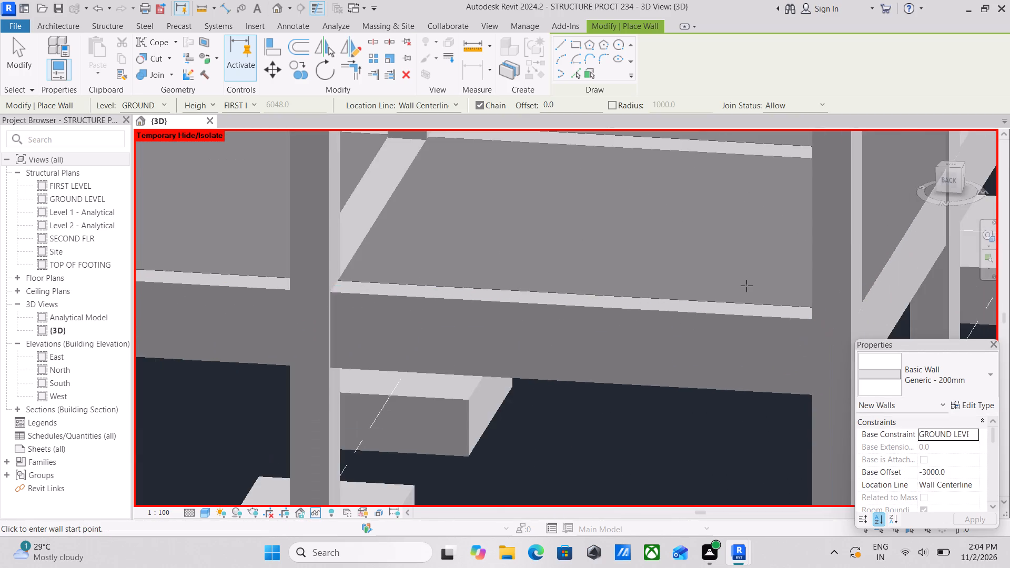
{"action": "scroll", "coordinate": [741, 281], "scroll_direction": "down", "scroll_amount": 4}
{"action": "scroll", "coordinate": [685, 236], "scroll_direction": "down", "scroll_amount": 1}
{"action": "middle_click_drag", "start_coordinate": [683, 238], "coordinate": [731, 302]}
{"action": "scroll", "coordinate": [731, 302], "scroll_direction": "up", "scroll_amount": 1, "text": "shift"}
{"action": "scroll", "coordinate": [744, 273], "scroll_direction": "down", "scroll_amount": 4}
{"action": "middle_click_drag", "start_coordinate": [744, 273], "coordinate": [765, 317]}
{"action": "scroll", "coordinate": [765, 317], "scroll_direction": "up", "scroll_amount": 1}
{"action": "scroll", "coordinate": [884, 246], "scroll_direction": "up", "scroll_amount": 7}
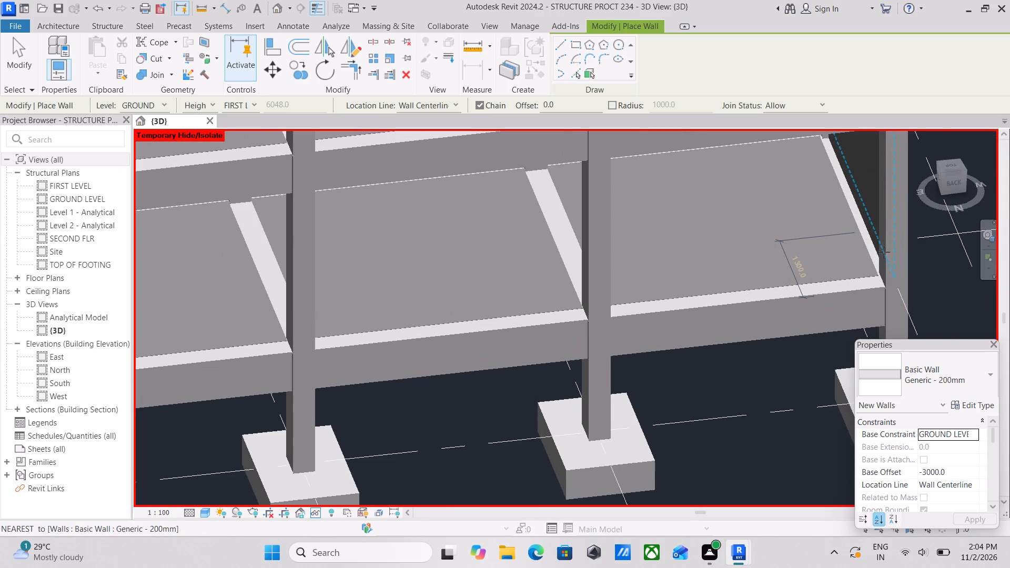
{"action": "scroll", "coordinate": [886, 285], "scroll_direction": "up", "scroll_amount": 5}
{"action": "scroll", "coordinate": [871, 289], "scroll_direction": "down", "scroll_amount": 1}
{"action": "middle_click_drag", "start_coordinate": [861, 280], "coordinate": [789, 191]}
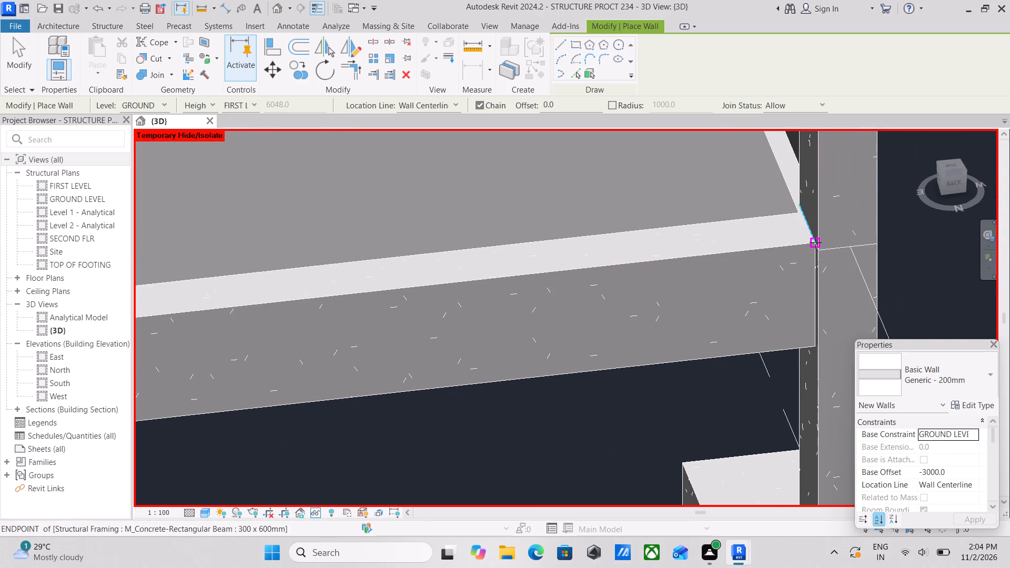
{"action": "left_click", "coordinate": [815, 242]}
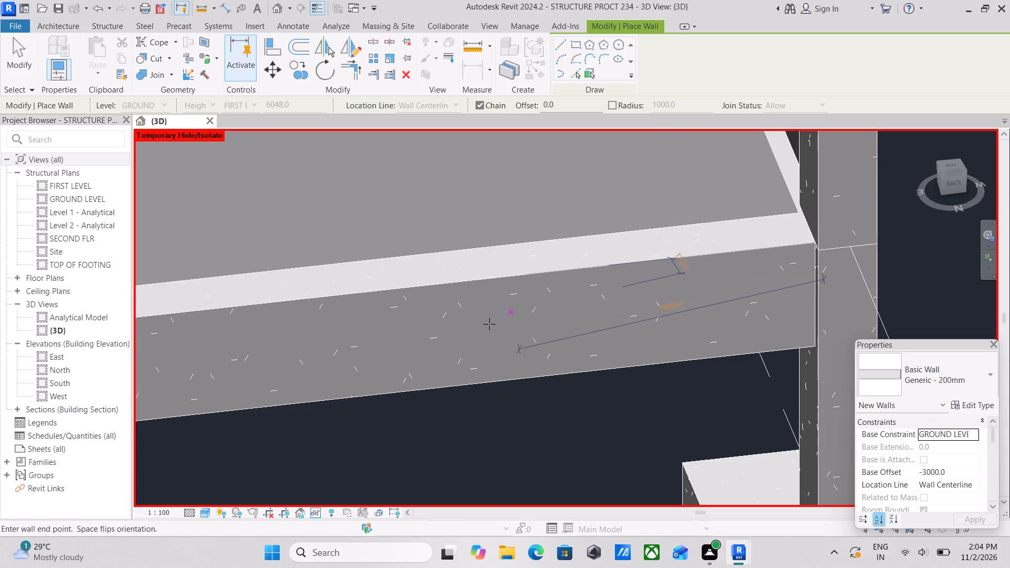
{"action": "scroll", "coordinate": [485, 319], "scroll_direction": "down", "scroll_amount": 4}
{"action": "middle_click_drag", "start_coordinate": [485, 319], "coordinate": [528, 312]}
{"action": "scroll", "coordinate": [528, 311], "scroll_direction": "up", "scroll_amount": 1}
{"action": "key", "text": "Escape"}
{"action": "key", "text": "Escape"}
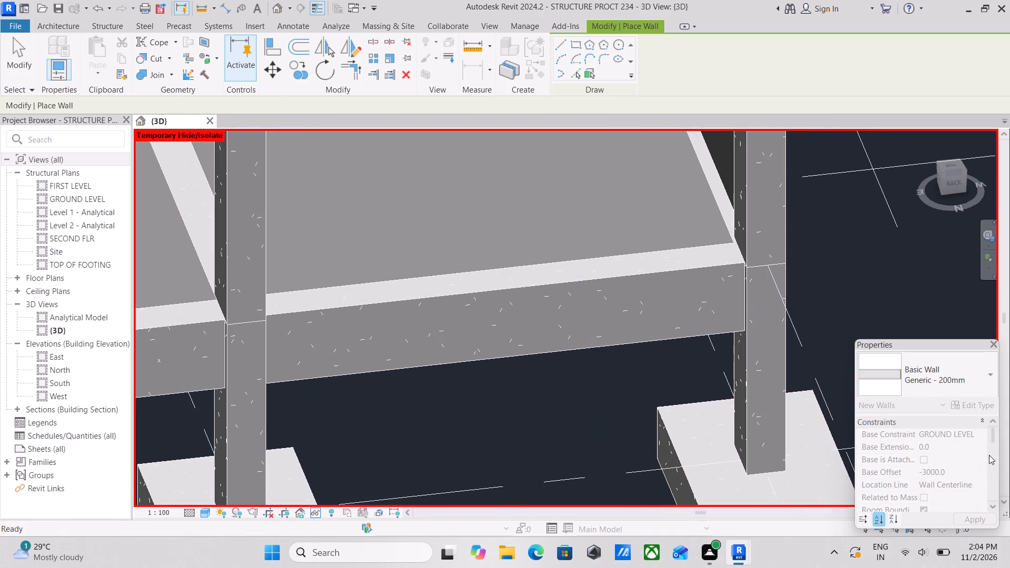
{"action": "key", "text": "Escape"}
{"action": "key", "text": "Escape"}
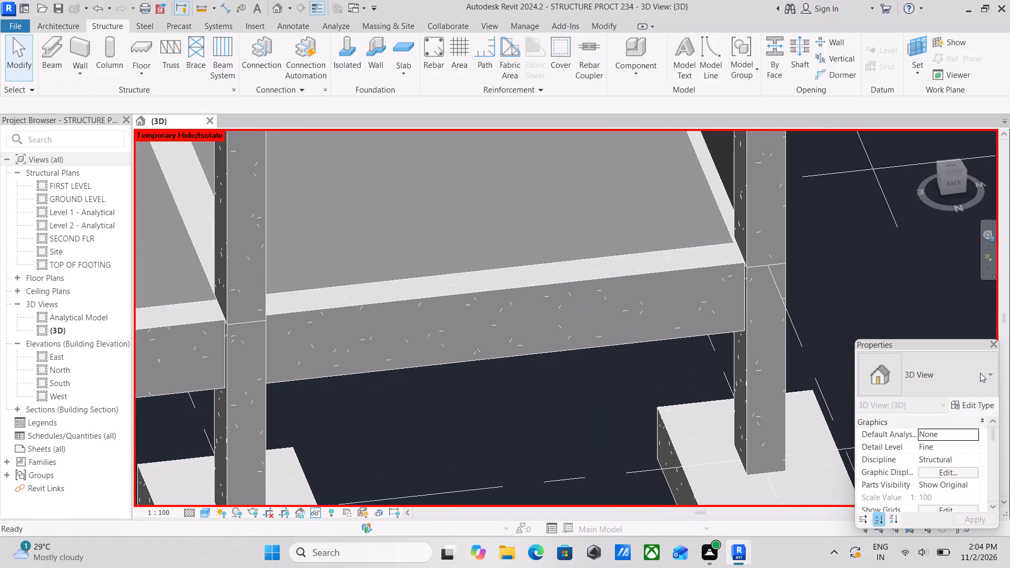
Draw a Generic - 200mm structural wall along the ground-level beam's outer edge on grid A, fitted between the grid 2 and grid 1 columns.
{"action": "left_click", "coordinate": [76, 76]}
{"action": "left_click", "coordinate": [104, 95]}
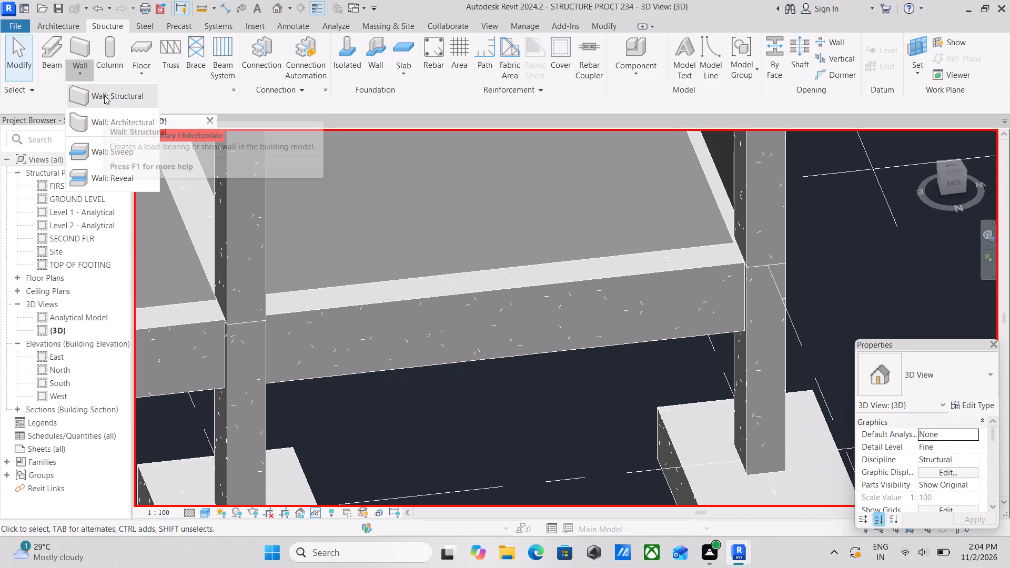
{"action": "scroll", "coordinate": [540, 168], "scroll_direction": "down", "scroll_amount": 2}
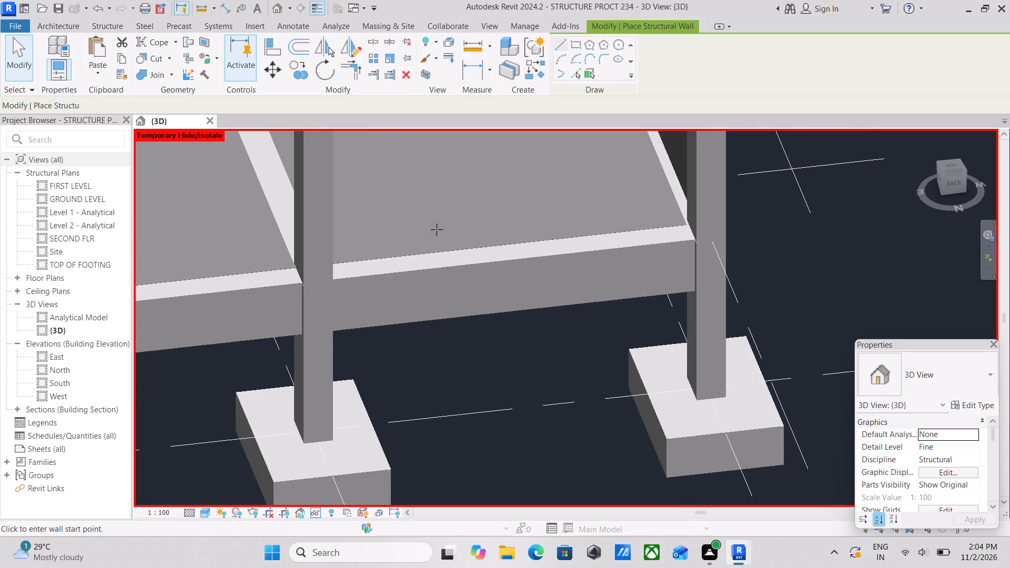
{"action": "scroll", "coordinate": [287, 296], "scroll_direction": "down", "scroll_amount": 3}
{"action": "middle_click_drag", "start_coordinate": [287, 296], "coordinate": [344, 290]}
{"action": "scroll", "coordinate": [345, 290], "scroll_direction": "up", "scroll_amount": 4}
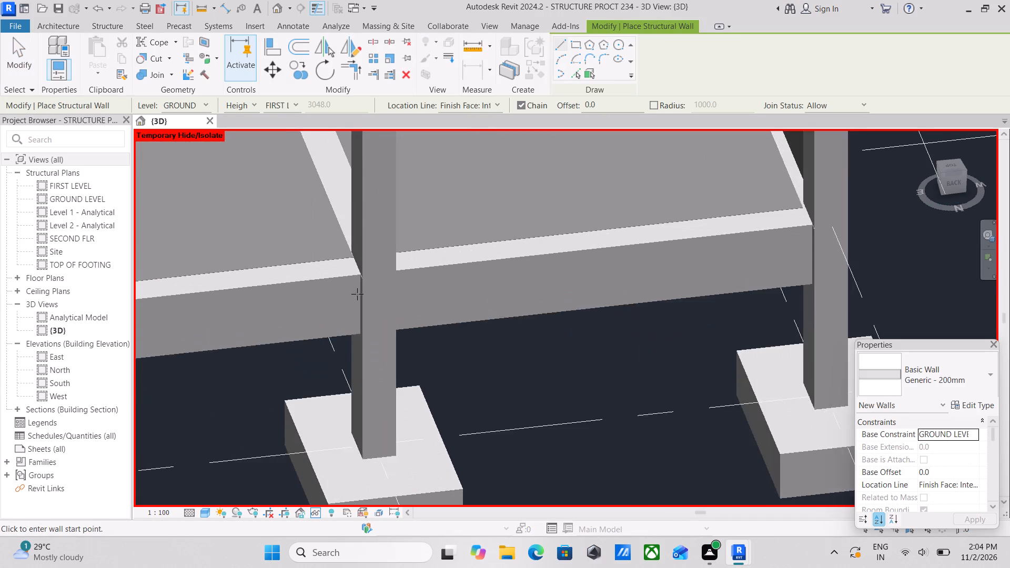
{"action": "scroll", "coordinate": [370, 288], "scroll_direction": "up", "scroll_amount": 6}
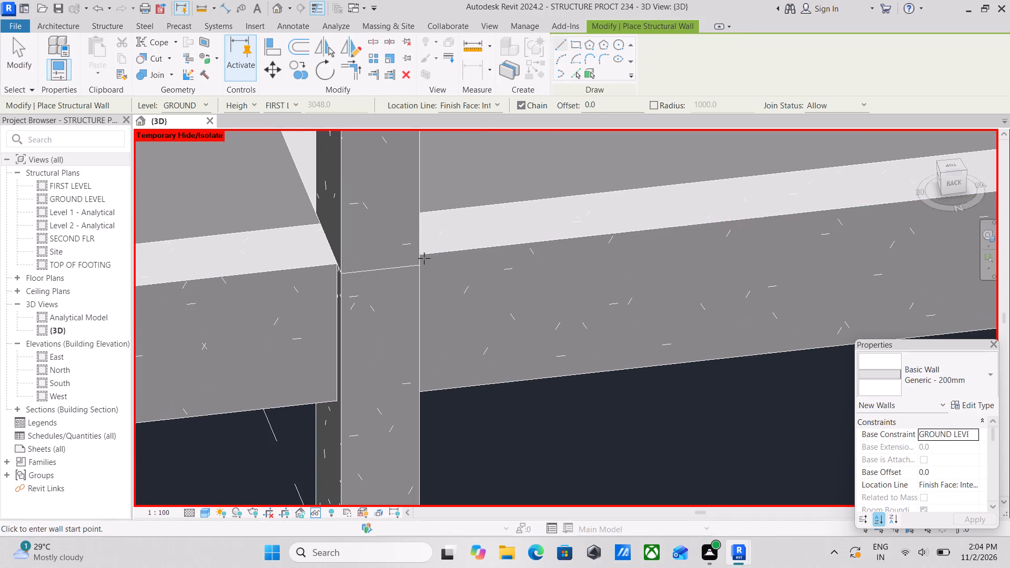
{"action": "left_click", "coordinate": [420, 255]}
{"action": "scroll", "coordinate": [533, 224], "scroll_direction": "down", "scroll_amount": 2}
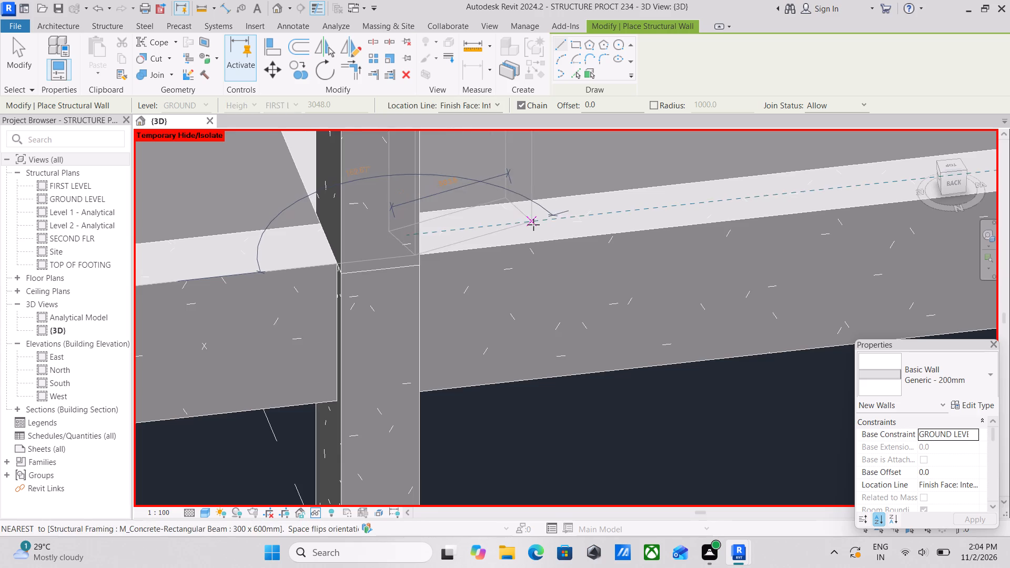
{"action": "middle_click_drag", "start_coordinate": [532, 225], "coordinate": [500, 251]}
{"action": "scroll", "coordinate": [621, 255], "scroll_direction": "down", "scroll_amount": 2}
{"action": "middle_click_drag", "start_coordinate": [615, 256], "coordinate": [611, 256]}
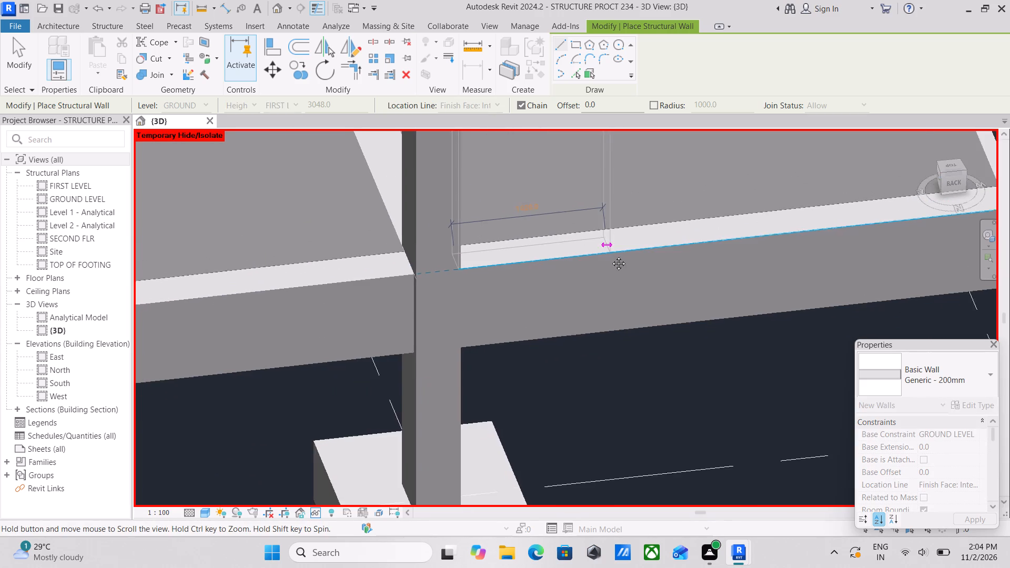
{"action": "middle_click_drag", "start_coordinate": [611, 256], "coordinate": [338, 292]}
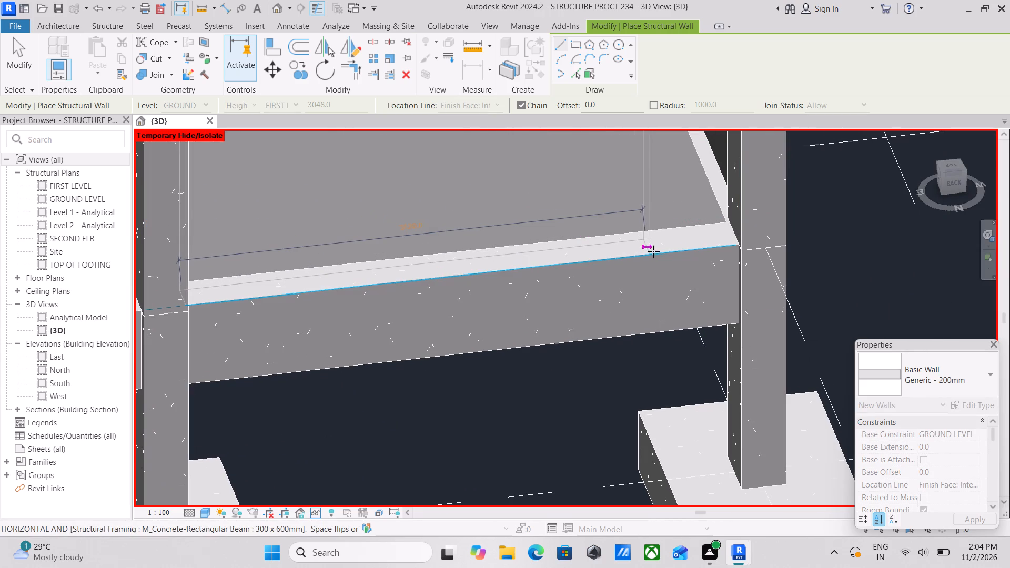
{"action": "scroll", "coordinate": [736, 245], "scroll_direction": "down", "scroll_amount": 3}
{"action": "left_click", "coordinate": [736, 245]}
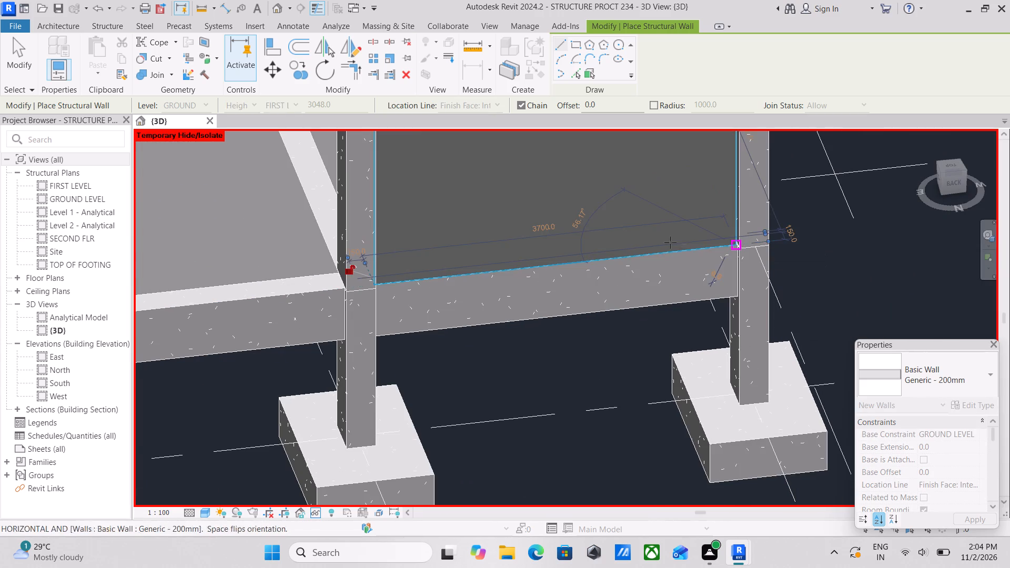
{"action": "scroll", "coordinate": [562, 220], "scroll_direction": "down", "scroll_amount": 3}
{"action": "middle_click_drag", "start_coordinate": [555, 221], "coordinate": [567, 323]}
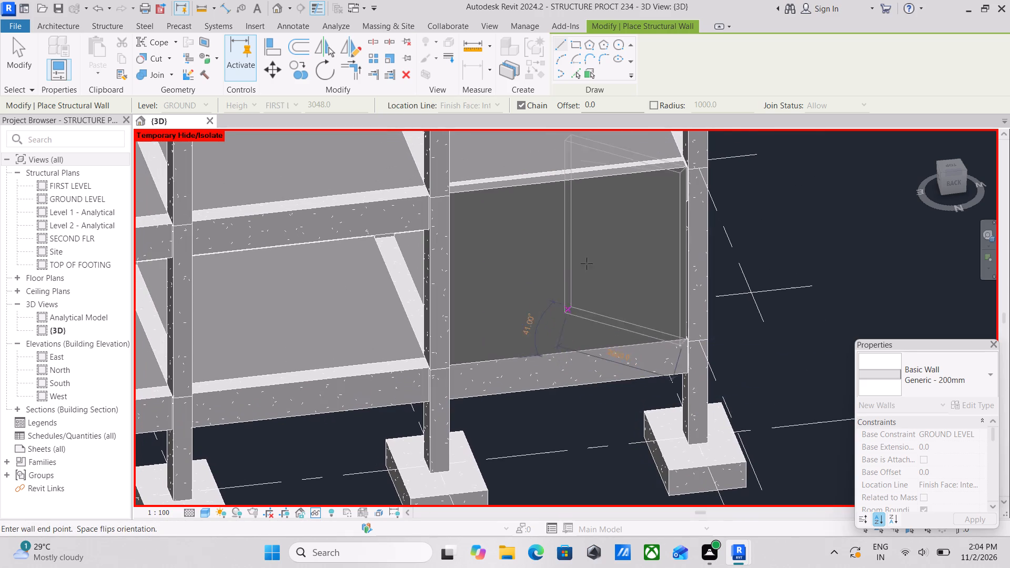
{"action": "key", "text": "Escape"}
{"action": "key", "text": "Escape"}
{"action": "key", "text": "Escape"}
Lower the top of the ground-level wall on grid A, between grids 2 and 1, to the underside of the first-level beam.
{"action": "scroll", "coordinate": [625, 182], "scroll_direction": "up", "scroll_amount": 3}
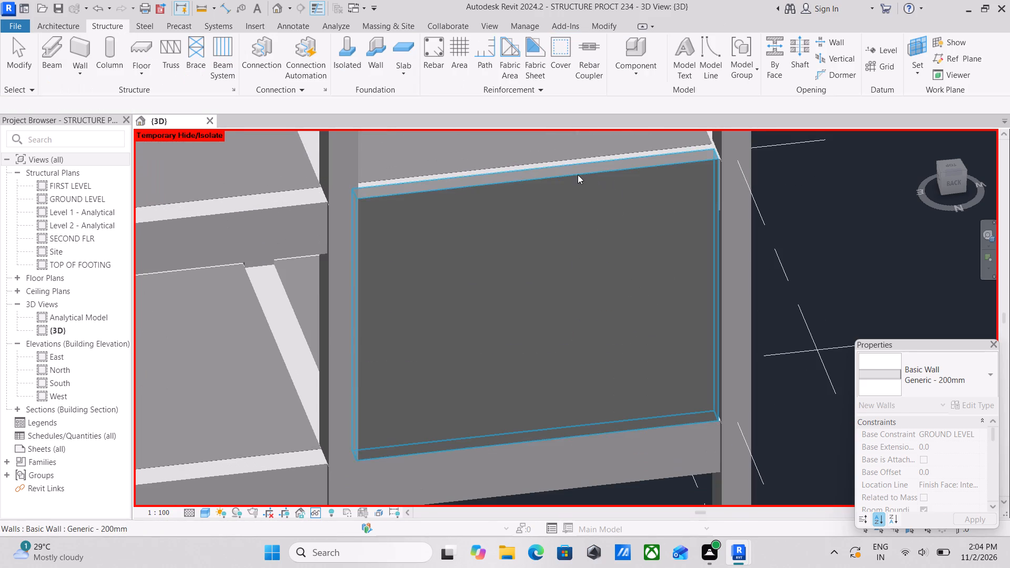
{"action": "left_click", "coordinate": [570, 174]}
{"action": "scroll", "coordinate": [570, 177], "scroll_direction": "up", "scroll_amount": 2}
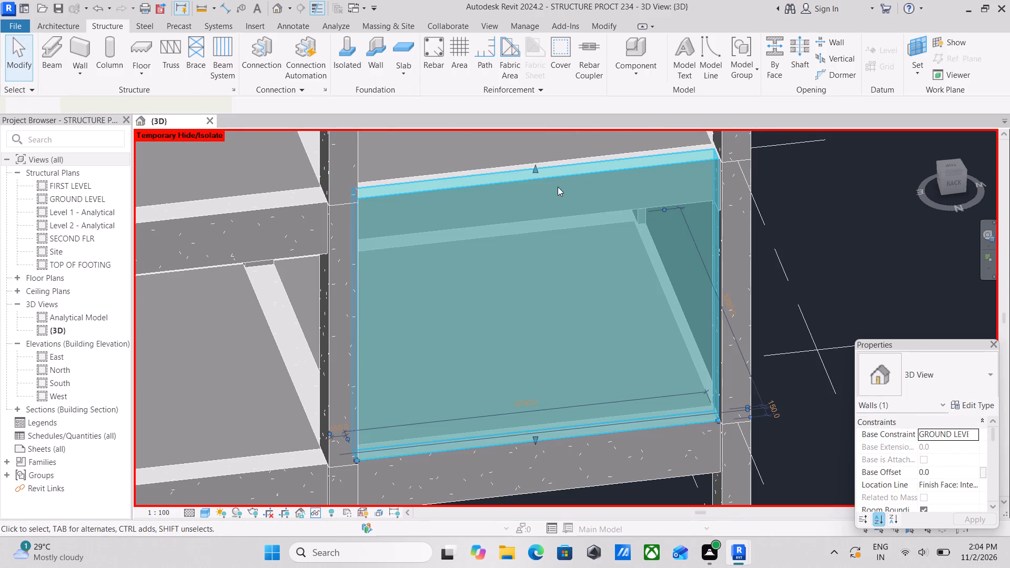
{"action": "scroll", "coordinate": [558, 187], "scroll_direction": "up", "scroll_amount": 4}
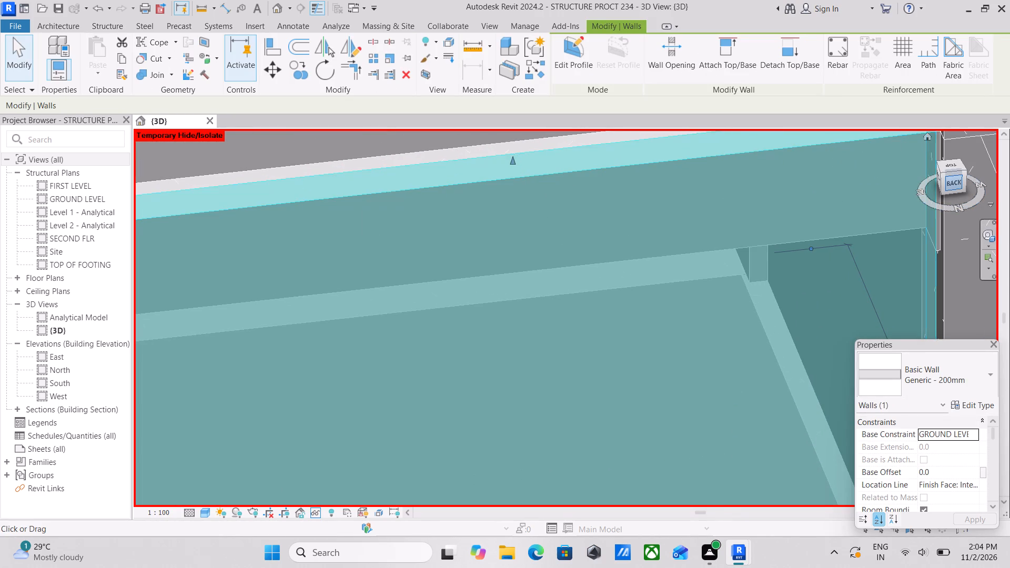
{"action": "left_click", "coordinate": [954, 180]}
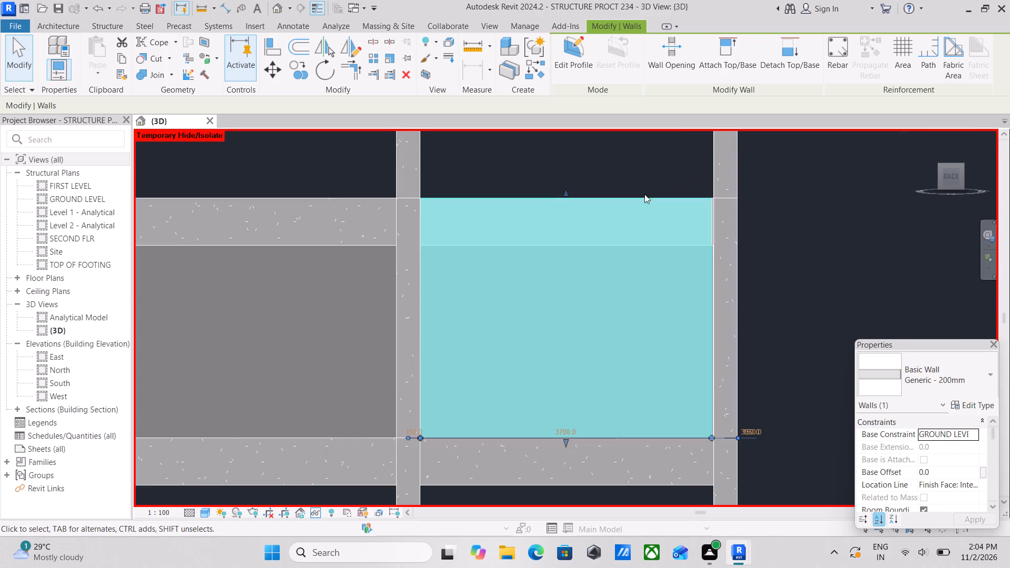
{"action": "scroll", "coordinate": [604, 237], "scroll_direction": "up", "scroll_amount": 2}
{"action": "scroll", "coordinate": [555, 195], "scroll_direction": "up", "scroll_amount": 2}
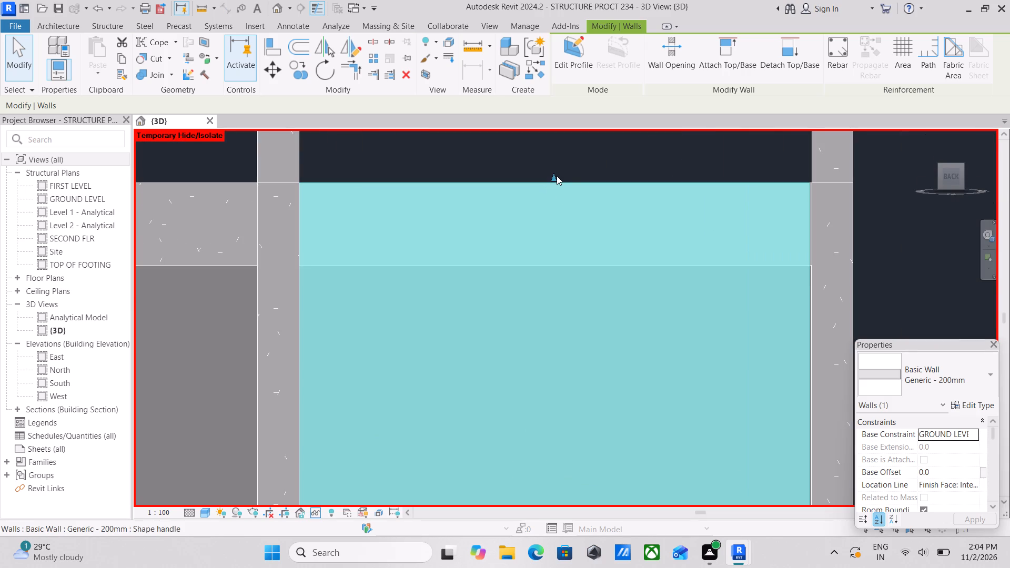
{"action": "left_click_drag", "start_coordinate": [554, 175], "coordinate": [568, 224]}
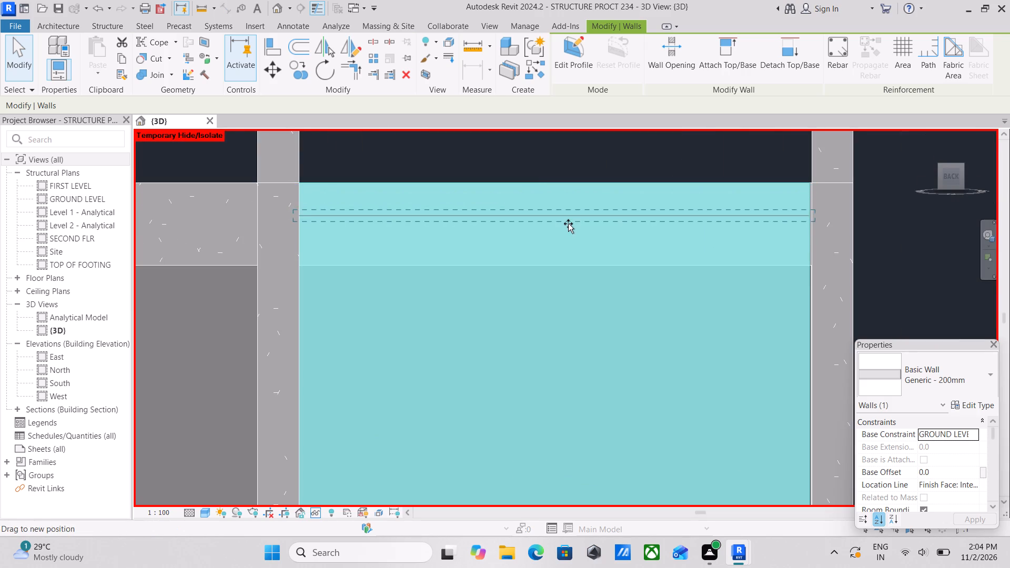
{"action": "left_click_drag", "start_coordinate": [568, 224], "coordinate": [580, 269]}
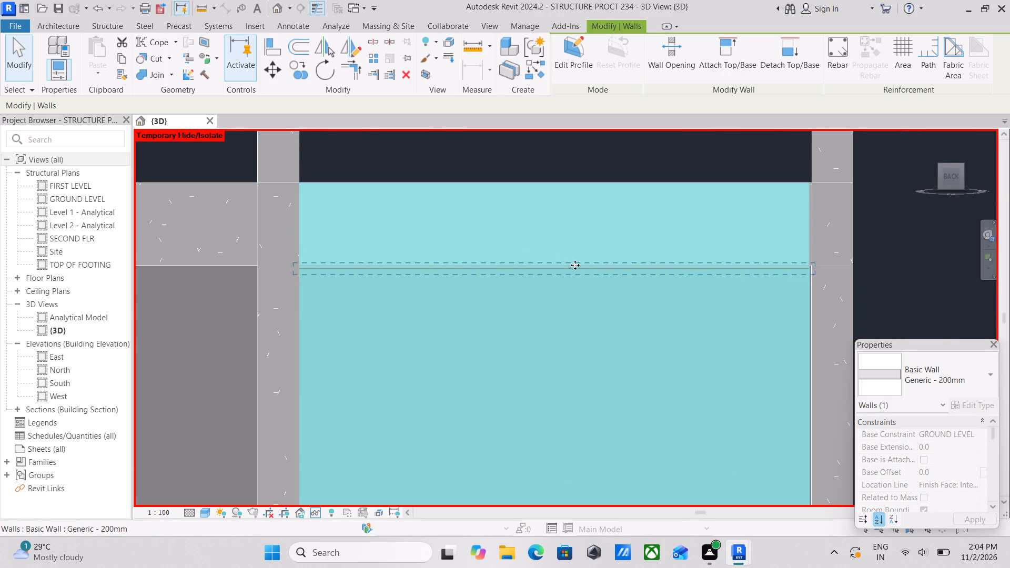
{"action": "scroll", "coordinate": [565, 266], "scroll_direction": "up", "scroll_amount": 7}
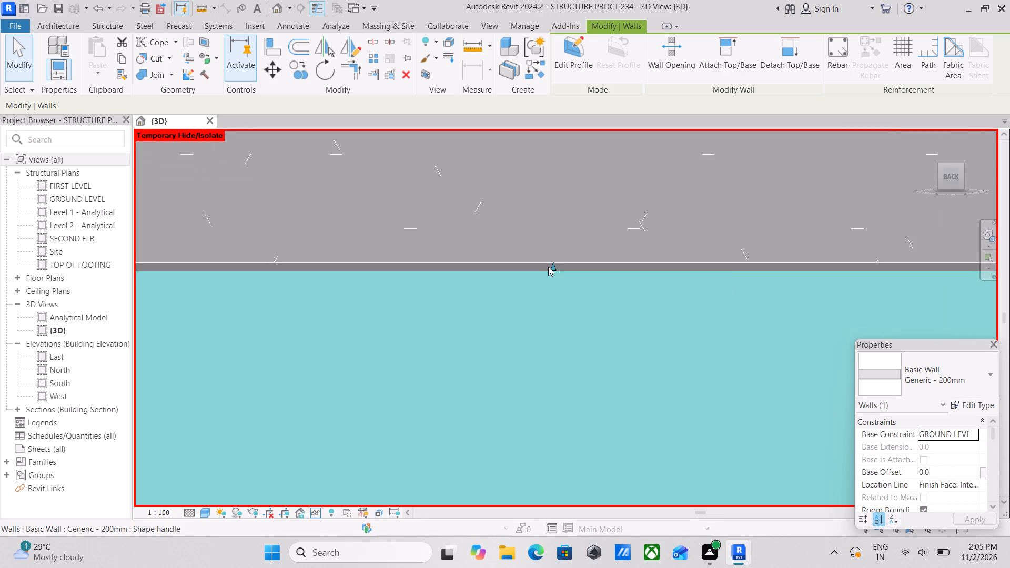
{"action": "left_click", "coordinate": [548, 267]}
{"action": "scroll", "coordinate": [548, 262], "scroll_direction": "down", "scroll_amount": 8}
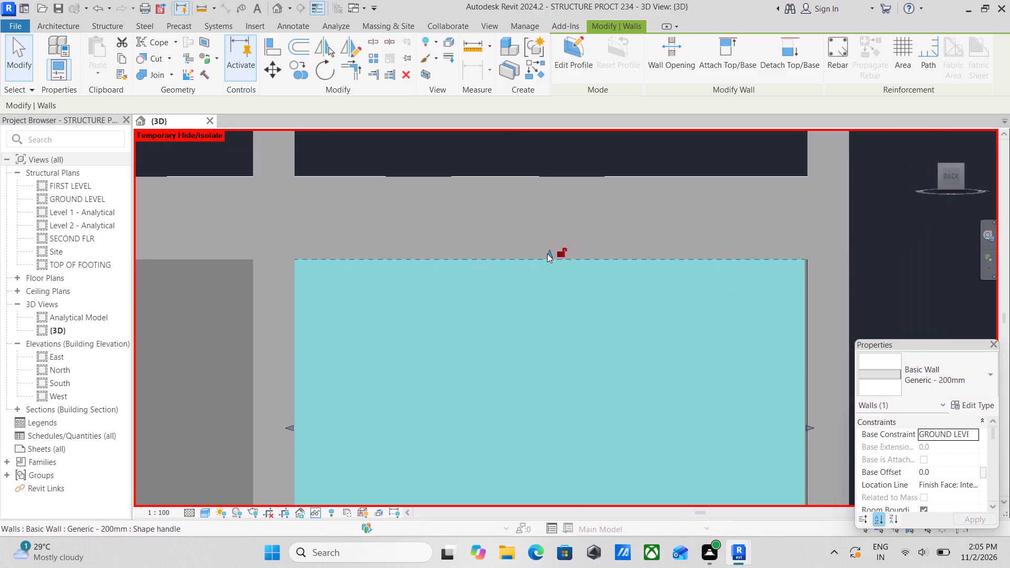
{"action": "key", "text": "Escape"}
Examine the fit of the grid A wall between its columns and beams, and the open bays beside it.
{"action": "scroll", "coordinate": [544, 250], "scroll_direction": "down", "scroll_amount": 5}
{"action": "middle_click_drag", "start_coordinate": [497, 257], "coordinate": [583, 378], "text": "shift"}
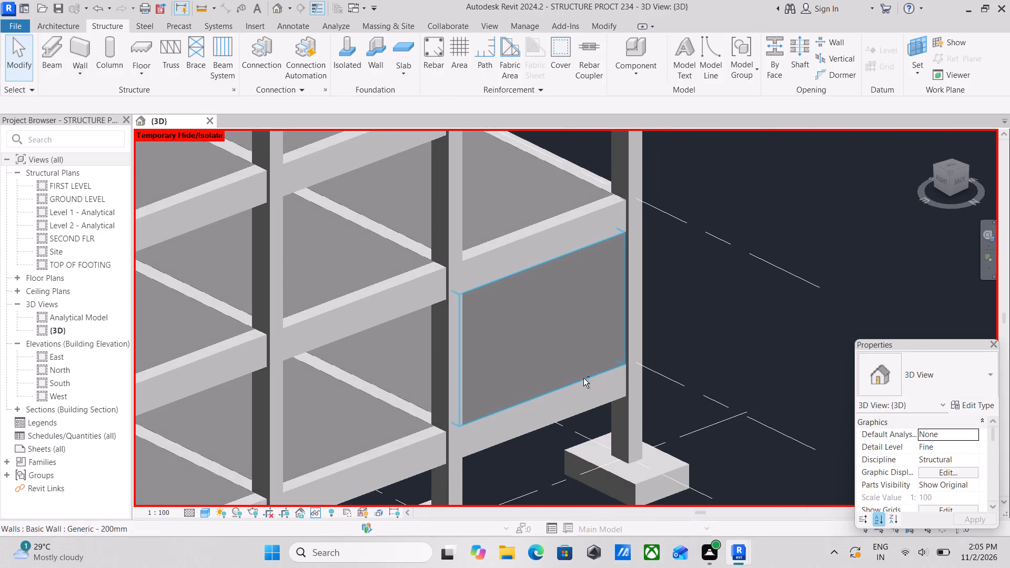
{"action": "scroll", "coordinate": [583, 378], "scroll_direction": "up", "scroll_amount": 1}
{"action": "scroll", "coordinate": [486, 328], "scroll_direction": "up", "scroll_amount": 2}
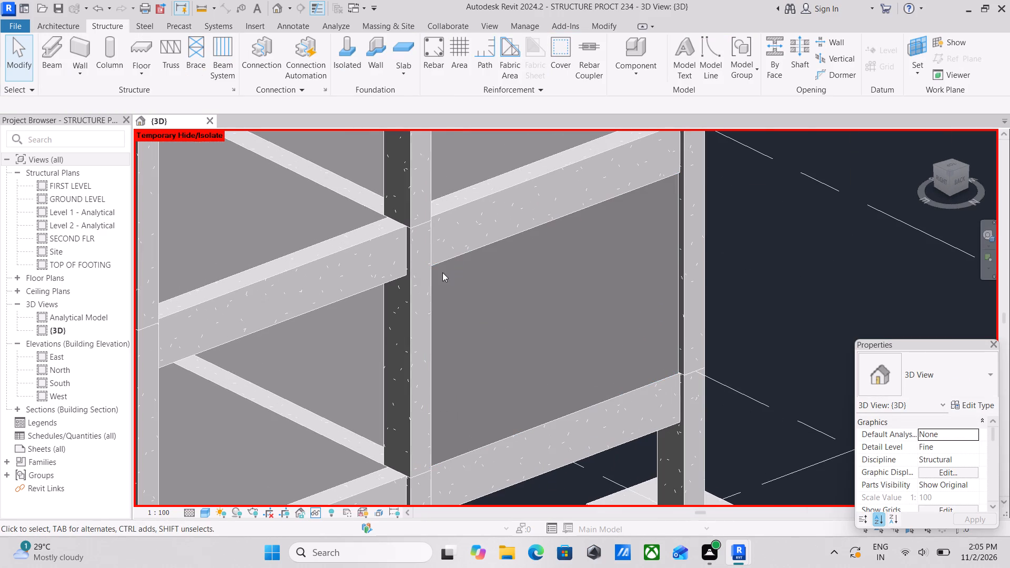
{"action": "scroll", "coordinate": [499, 272], "scroll_direction": "down", "scroll_amount": 12}
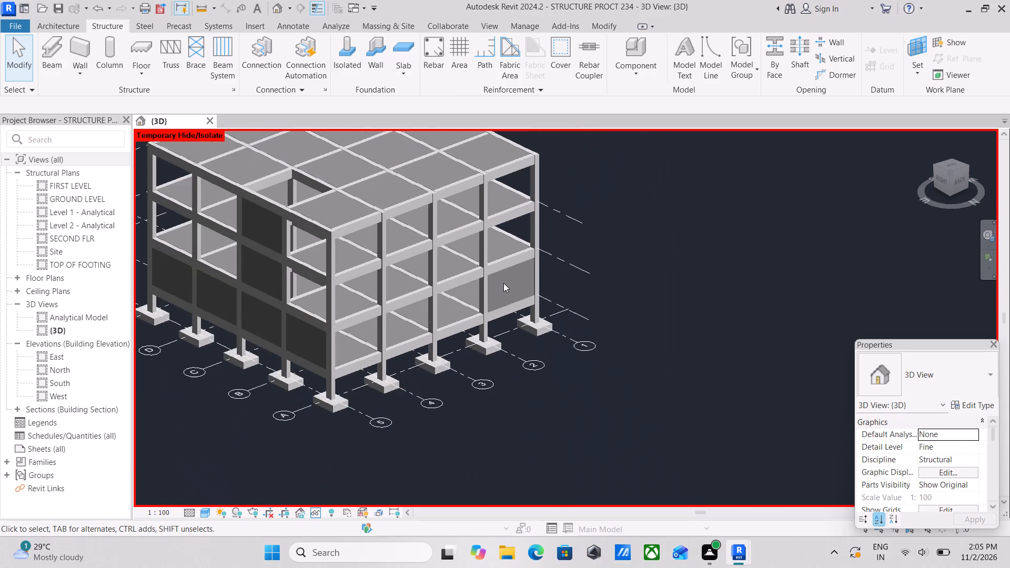
{"action": "middle_click_drag", "start_coordinate": [503, 288], "coordinate": [424, 247], "text": "shift"}
{"action": "scroll", "coordinate": [467, 274], "scroll_direction": "up", "scroll_amount": 11}
{"action": "scroll", "coordinate": [492, 289], "scroll_direction": "down", "scroll_amount": 4}
{"action": "middle_click_drag", "start_coordinate": [514, 266], "coordinate": [513, 266]}
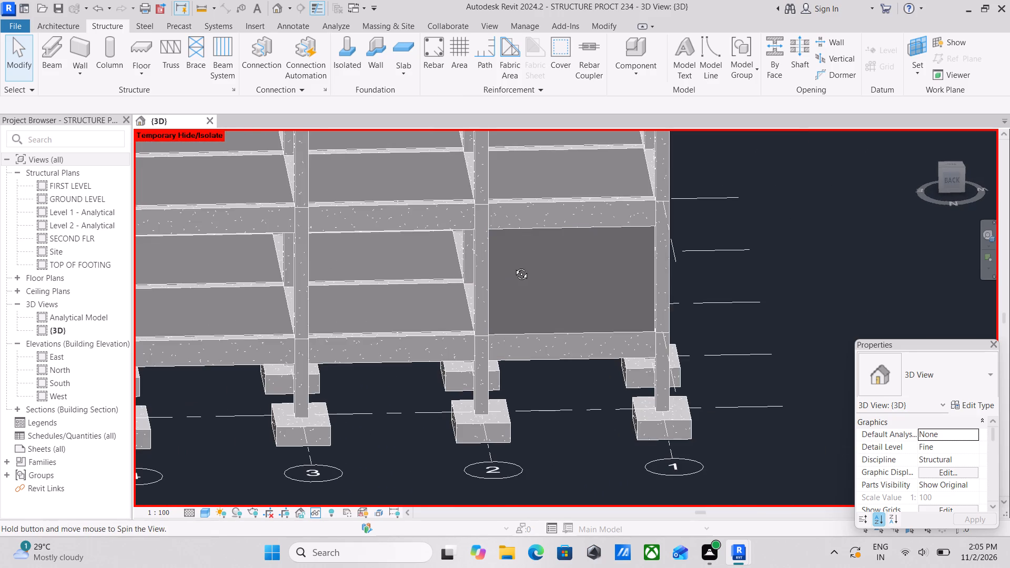
{"action": "middle_click_drag", "start_coordinate": [513, 266], "coordinate": [519, 217]}
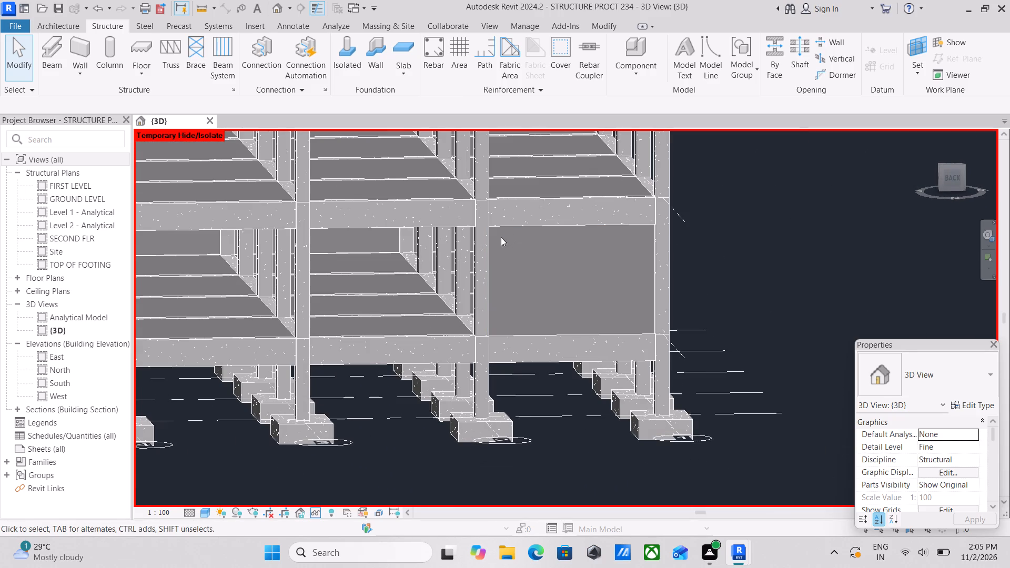
Copy the fitted grid A wall into the adjacent ground-level bay between grids 3 and 2, from column corner to column corner.
{"action": "left_click", "coordinate": [494, 231]}
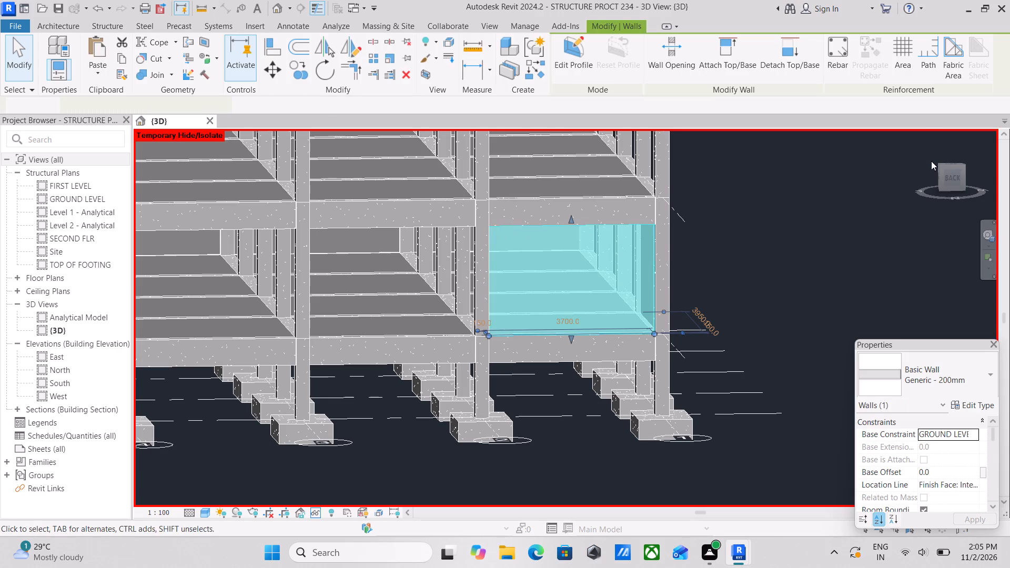
{"action": "left_click", "coordinate": [953, 174]}
{"action": "scroll", "coordinate": [666, 267], "scroll_direction": "down", "scroll_amount": 3}
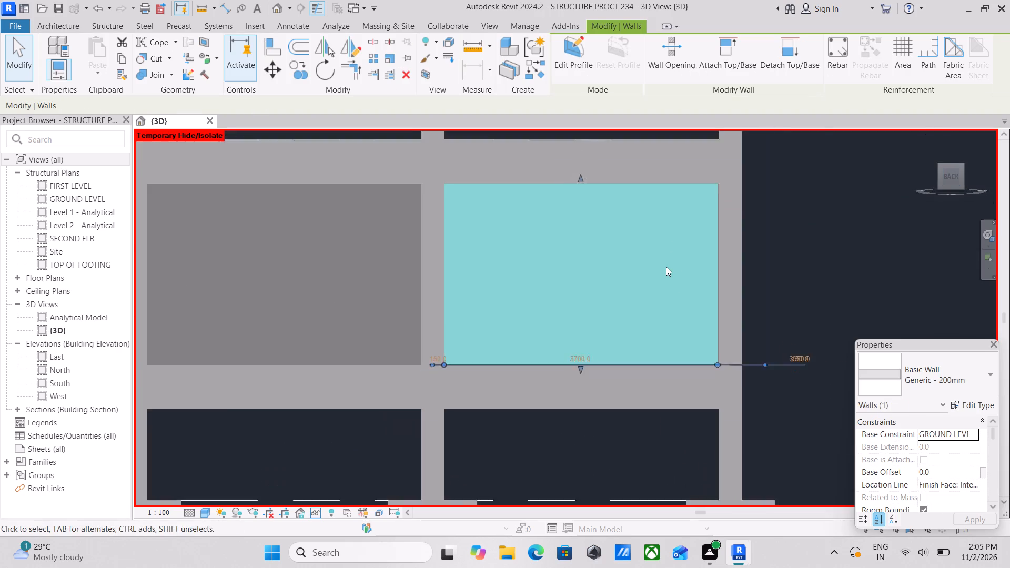
{"action": "scroll", "coordinate": [638, 252], "scroll_direction": "down", "scroll_amount": 2}
{"action": "middle_click_drag", "start_coordinate": [638, 252], "coordinate": [647, 271]}
{"action": "scroll", "coordinate": [648, 273], "scroll_direction": "down", "scroll_amount": 6}
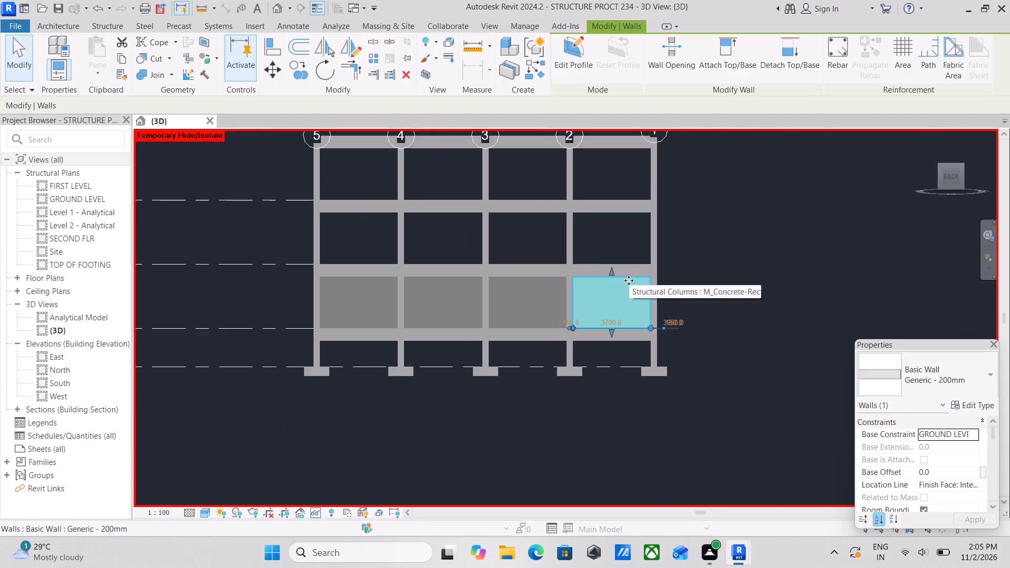
{"action": "middle_click_drag", "start_coordinate": [617, 281], "coordinate": [598, 319], "text": "shift"}
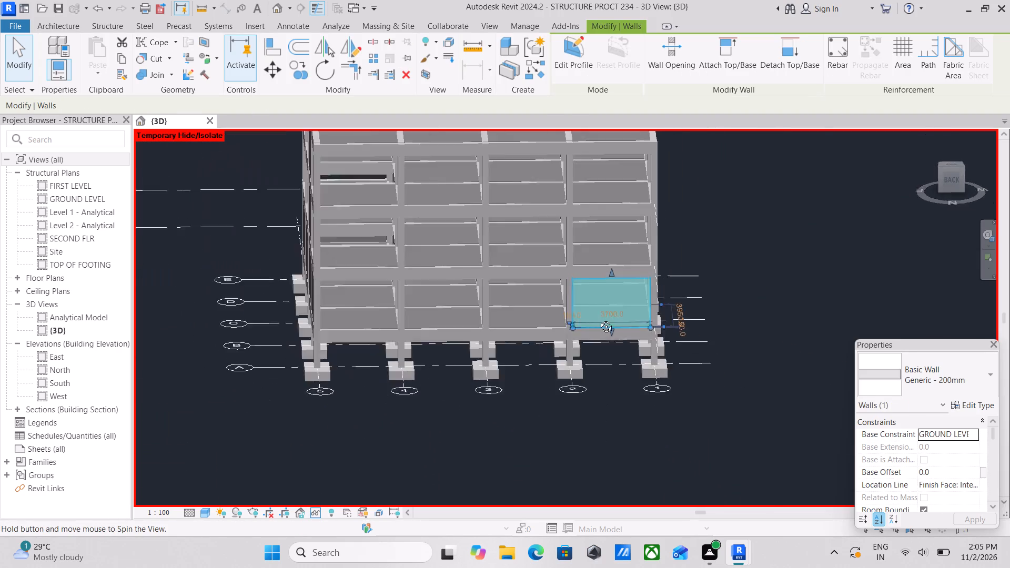
{"action": "middle_click_drag", "start_coordinate": [598, 319], "coordinate": [579, 293], "text": "shift"}
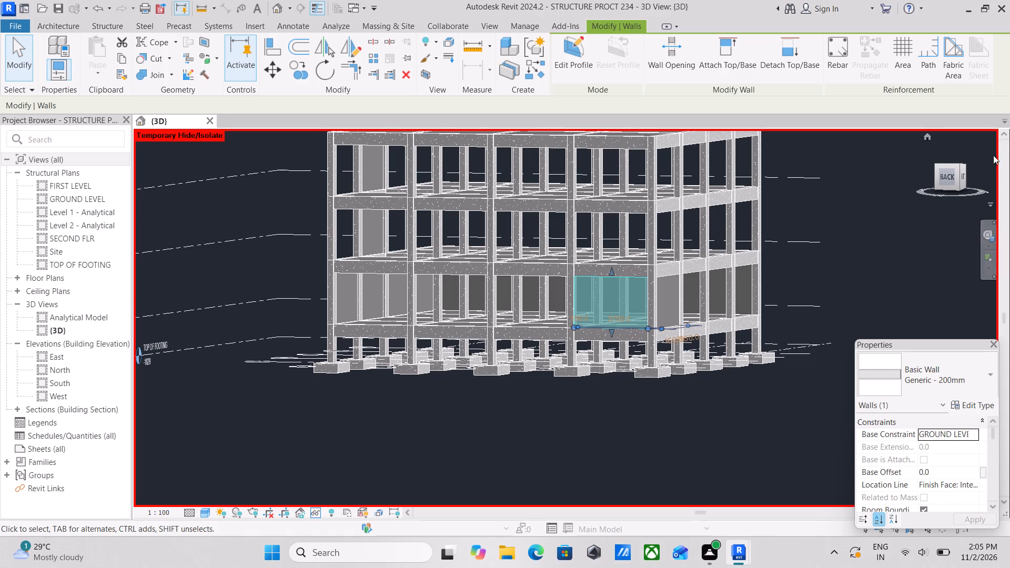
{"action": "left_click", "coordinate": [944, 176]}
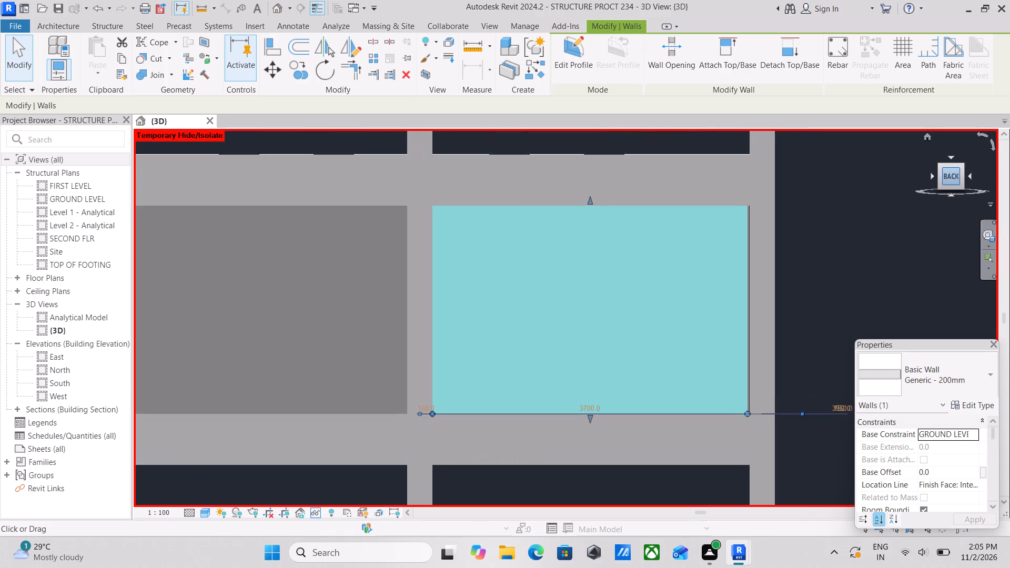
{"action": "scroll", "coordinate": [694, 239], "scroll_direction": "down", "scroll_amount": 4}
{"action": "scroll", "coordinate": [652, 252], "scroll_direction": "down", "scroll_amount": 3}
{"action": "middle_click_drag", "start_coordinate": [650, 253], "coordinate": [700, 299]}
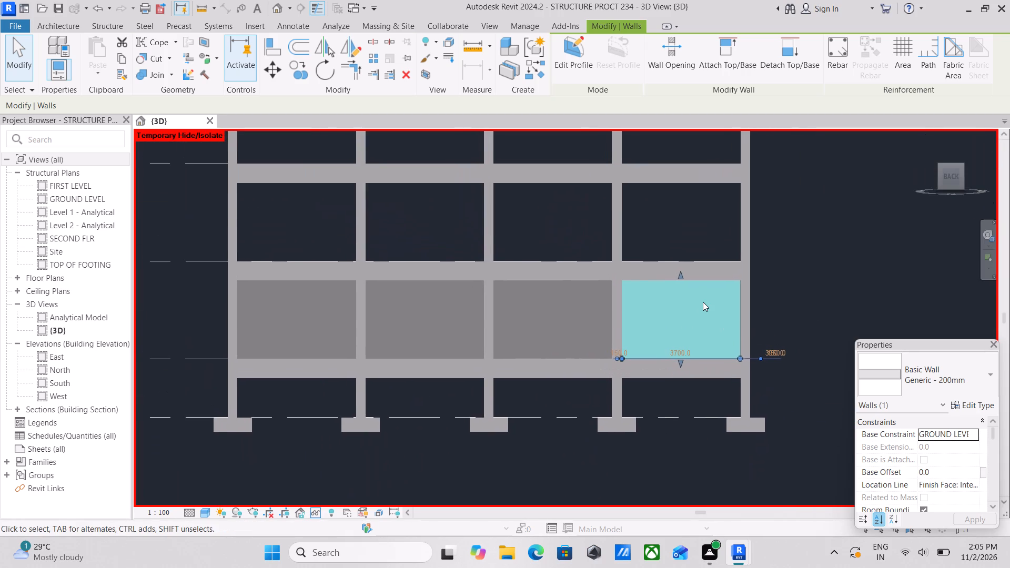
{"action": "type", "text": "co"}
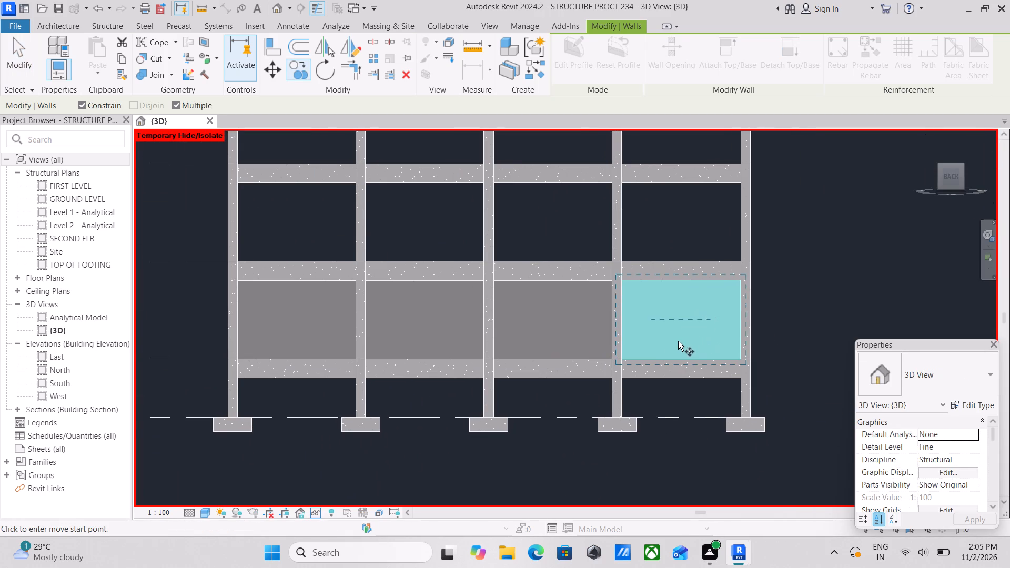
{"action": "scroll", "coordinate": [676, 345], "scroll_direction": "up", "scroll_amount": 4}
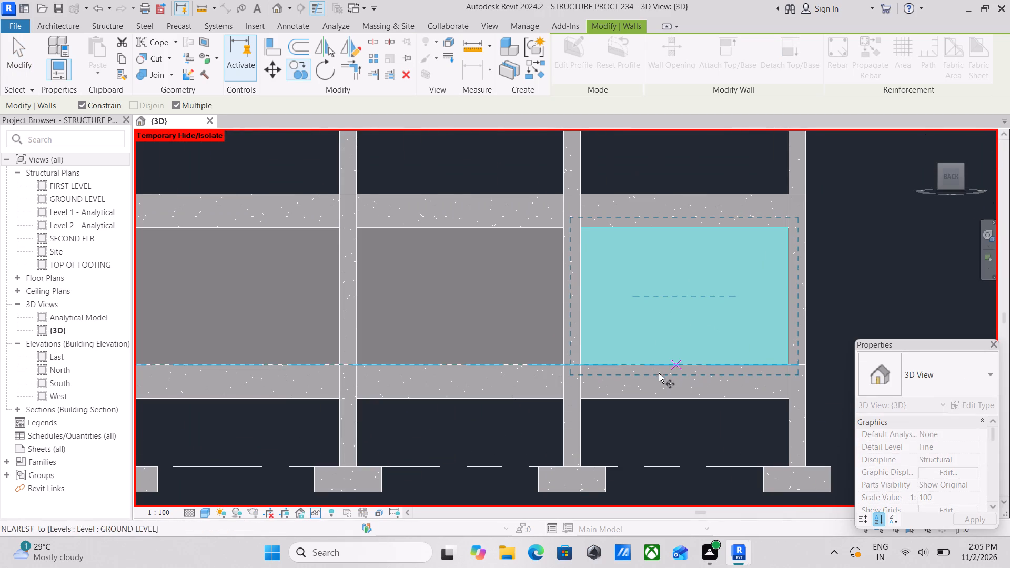
{"action": "left_click", "coordinate": [581, 364]}
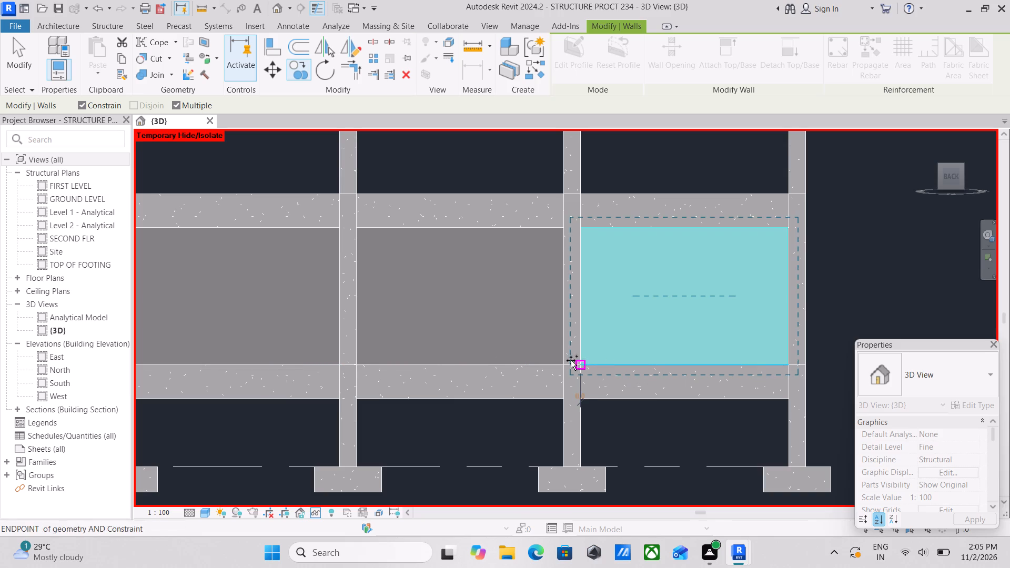
{"action": "left_click", "coordinate": [354, 364]}
Place further copies of the wall in the ground-level bays on grid A between grids 4 and 3 and grids 5 and 4.
{"action": "scroll", "coordinate": [354, 364], "scroll_direction": "down", "scroll_amount": 3}
{"action": "middle_click_drag", "start_coordinate": [354, 364], "coordinate": [691, 374]}
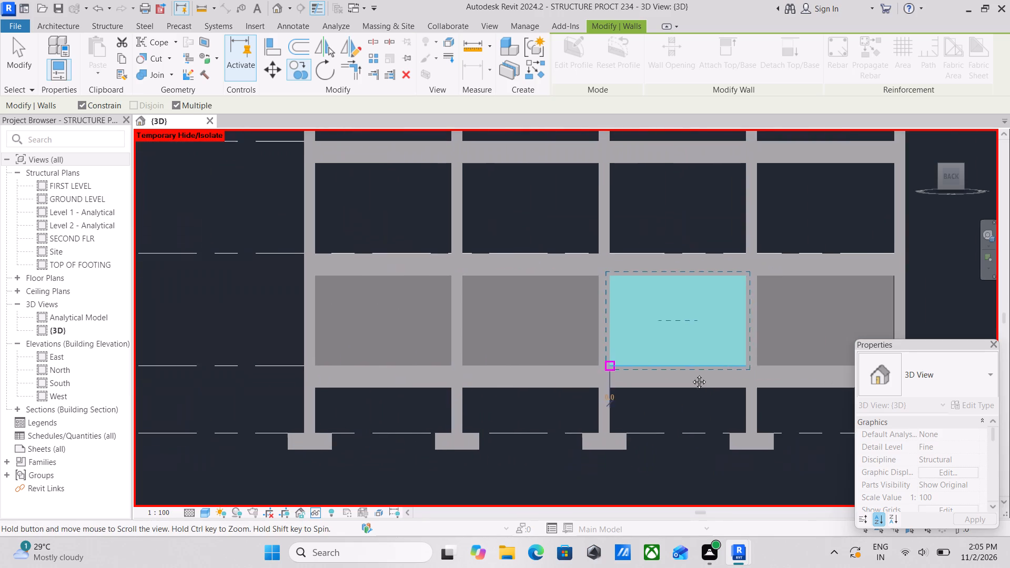
{"action": "middle_click_drag", "start_coordinate": [691, 374], "coordinate": [698, 375]}
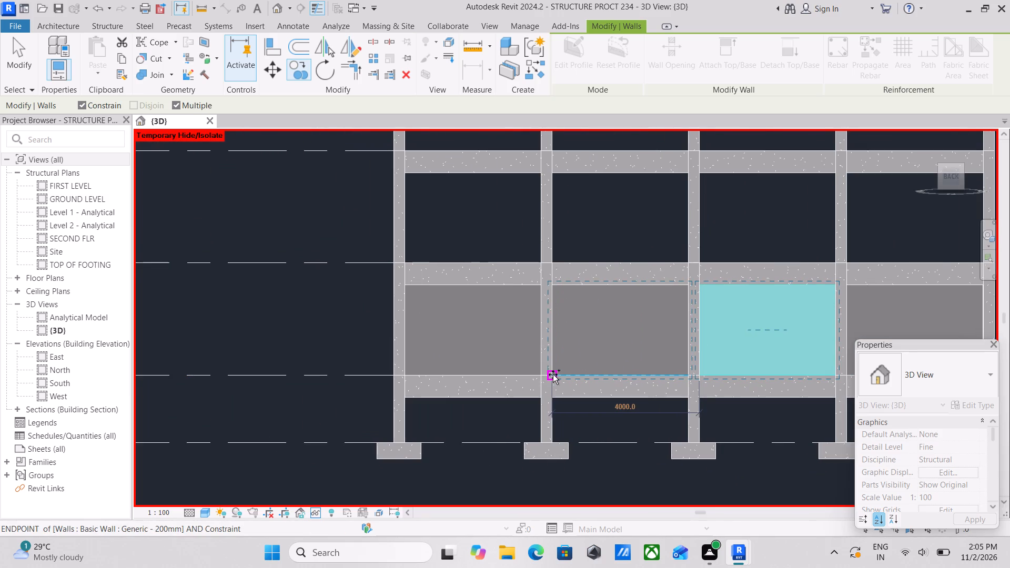
{"action": "left_click", "coordinate": [553, 374]}
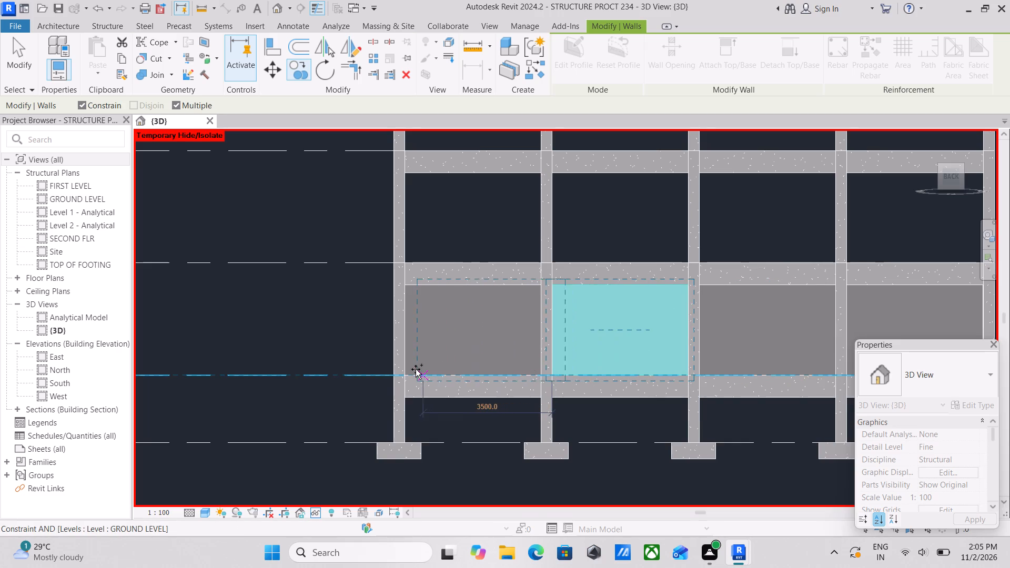
{"action": "left_click", "coordinate": [405, 370]}
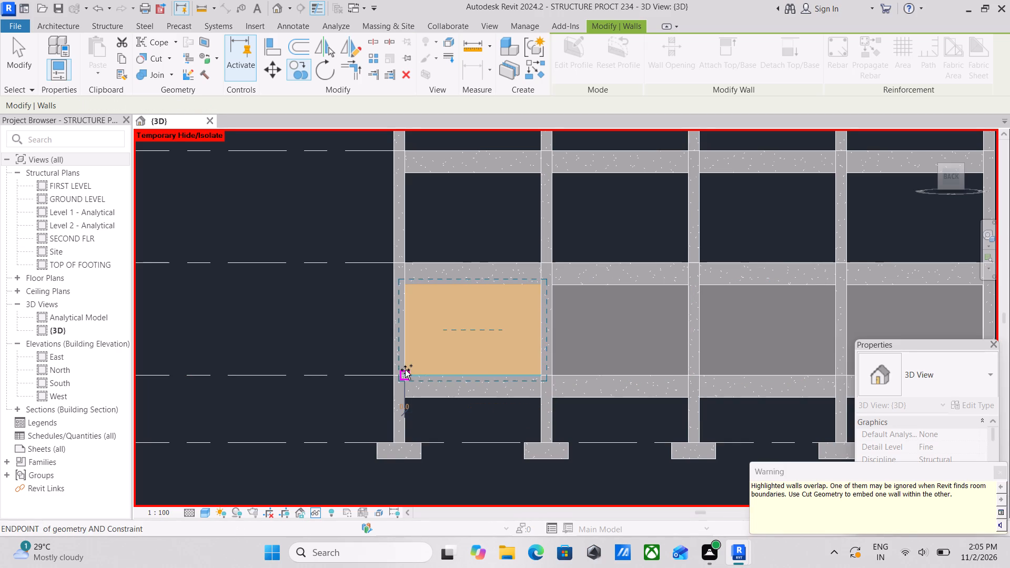
{"action": "key", "text": "Escape"}
{"action": "scroll", "coordinate": [418, 367], "scroll_direction": "down", "scroll_amount": 4}
{"action": "key", "text": "Escape"}
Examine the infilled ground-level bays along grid A and go around the frame to the grid 1 side.
{"action": "scroll", "coordinate": [466, 342], "scroll_direction": "down", "scroll_amount": 2}
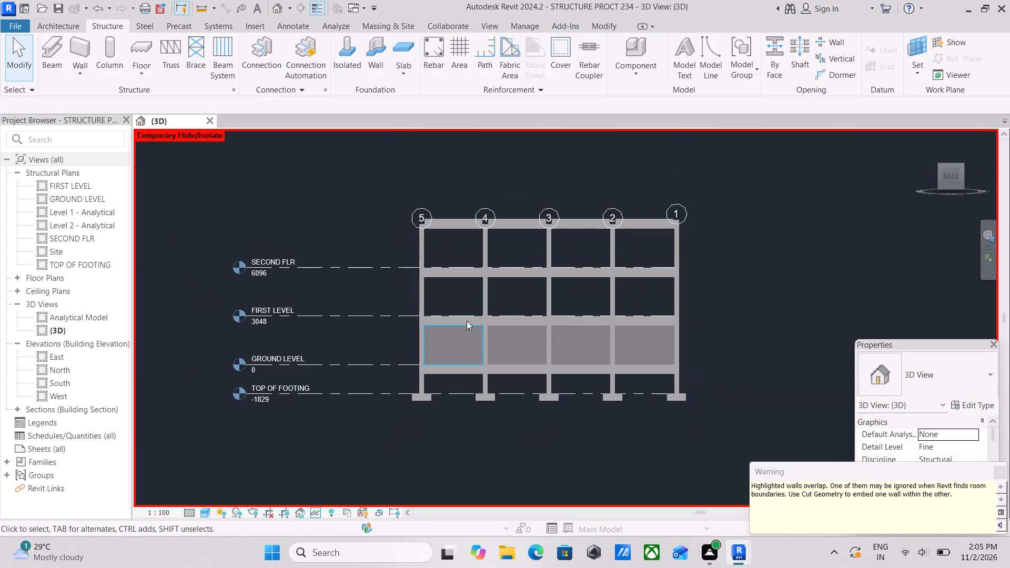
{"action": "middle_click_drag", "start_coordinate": [467, 308], "coordinate": [555, 411], "text": "shift"}
{"action": "scroll", "coordinate": [532, 324], "scroll_direction": "up", "scroll_amount": 2}
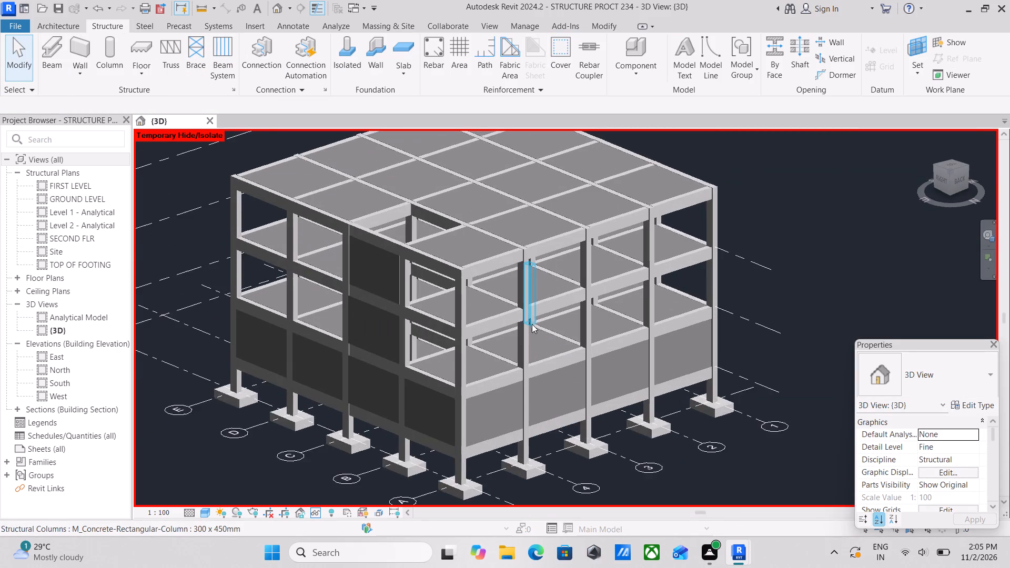
{"action": "scroll", "coordinate": [532, 317], "scroll_direction": "down", "scroll_amount": 5}
{"action": "middle_click_drag", "start_coordinate": [570, 323], "coordinate": [448, 315], "text": "shift"}
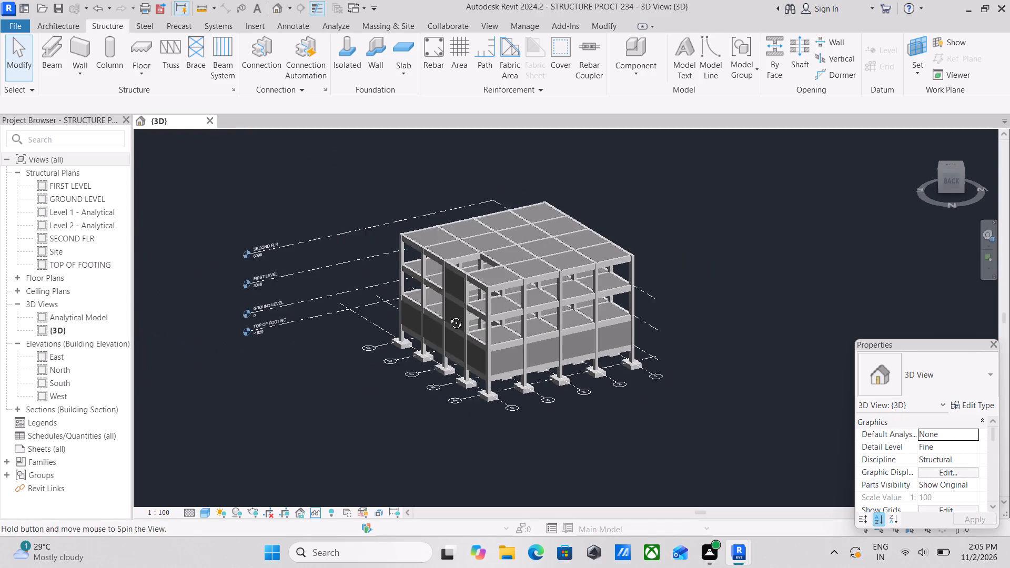
{"action": "middle_click_drag", "start_coordinate": [448, 315], "coordinate": [377, 298], "text": "shift"}
{"action": "scroll", "coordinate": [609, 309], "scroll_direction": "up", "scroll_amount": 3}
{"action": "middle_click_drag", "start_coordinate": [637, 334], "coordinate": [602, 323]}
Copy the ground-level wall on grid 1 between grids A and B into the bay between grids B and C, column corner to column corner.
{"action": "scroll", "coordinate": [602, 323], "scroll_direction": "up", "scroll_amount": 1, "text": "shift"}
{"action": "scroll", "coordinate": [647, 361], "scroll_direction": "up", "scroll_amount": 10}
{"action": "middle_click_drag", "start_coordinate": [641, 350], "coordinate": [594, 331]}
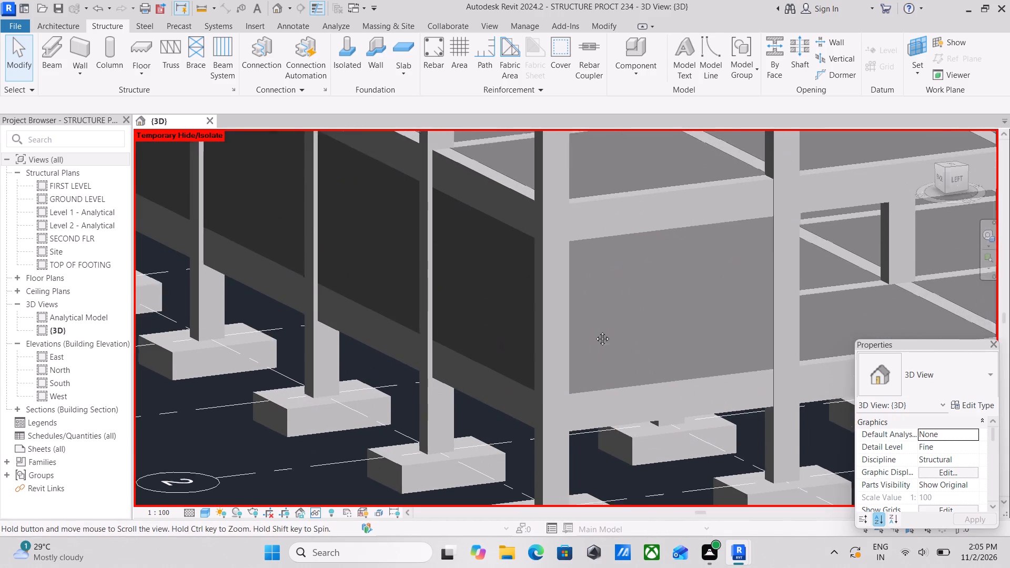
{"action": "middle_click_drag", "start_coordinate": [594, 331], "coordinate": [592, 330]}
{"action": "scroll", "coordinate": [559, 398], "scroll_direction": "up", "scroll_amount": 7}
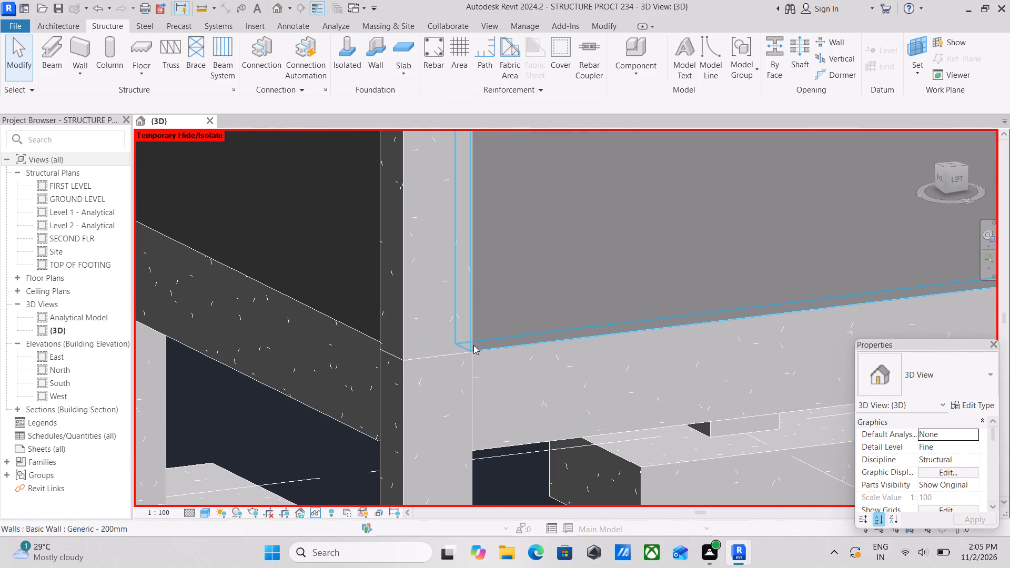
{"action": "left_click", "coordinate": [473, 345]}
{"action": "scroll", "coordinate": [524, 313], "scroll_direction": "down", "scroll_amount": 5}
{"action": "scroll", "coordinate": [625, 250], "scroll_direction": "down", "scroll_amount": 6}
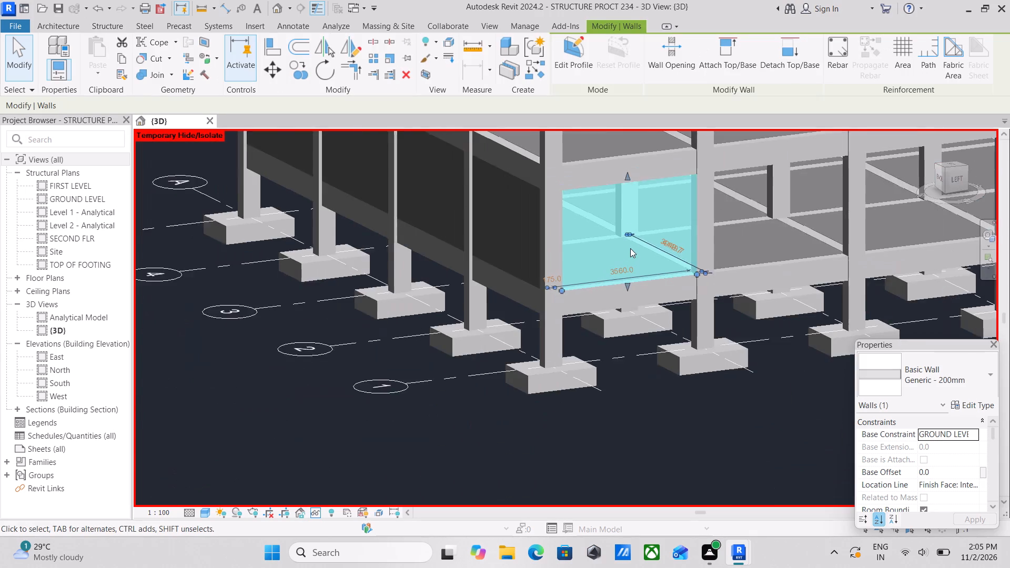
{"action": "scroll", "coordinate": [630, 248], "scroll_direction": "down", "scroll_amount": 1}
{"action": "middle_click_drag", "start_coordinate": [629, 251], "coordinate": [580, 323]}
{"action": "type", "text": "co"}
{"action": "scroll", "coordinate": [555, 354], "scroll_direction": "up", "scroll_amount": 9}
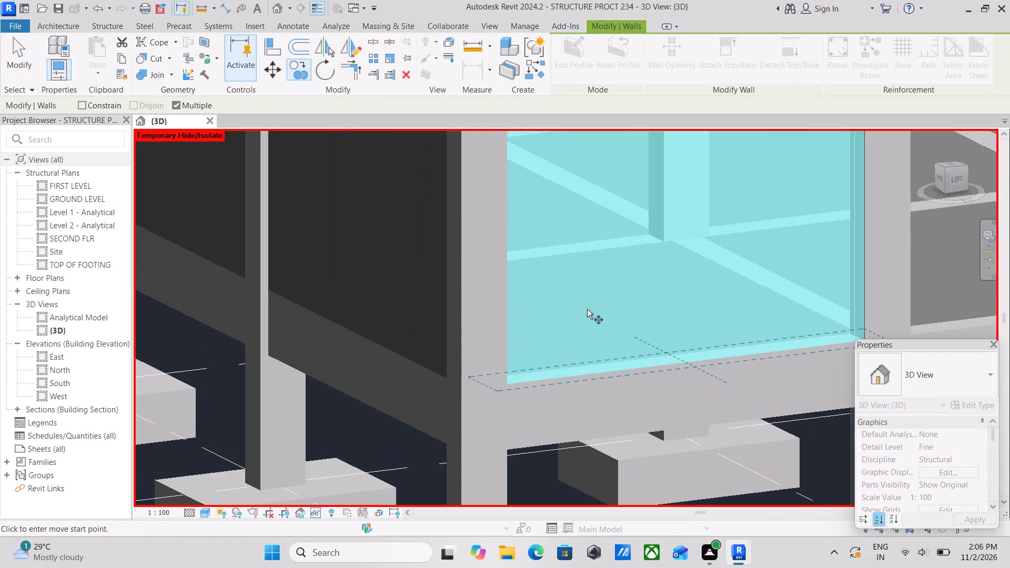
{"action": "scroll", "coordinate": [613, 297], "scroll_direction": "down", "scroll_amount": 8}
{"action": "middle_click_drag", "start_coordinate": [664, 272], "coordinate": [534, 300]}
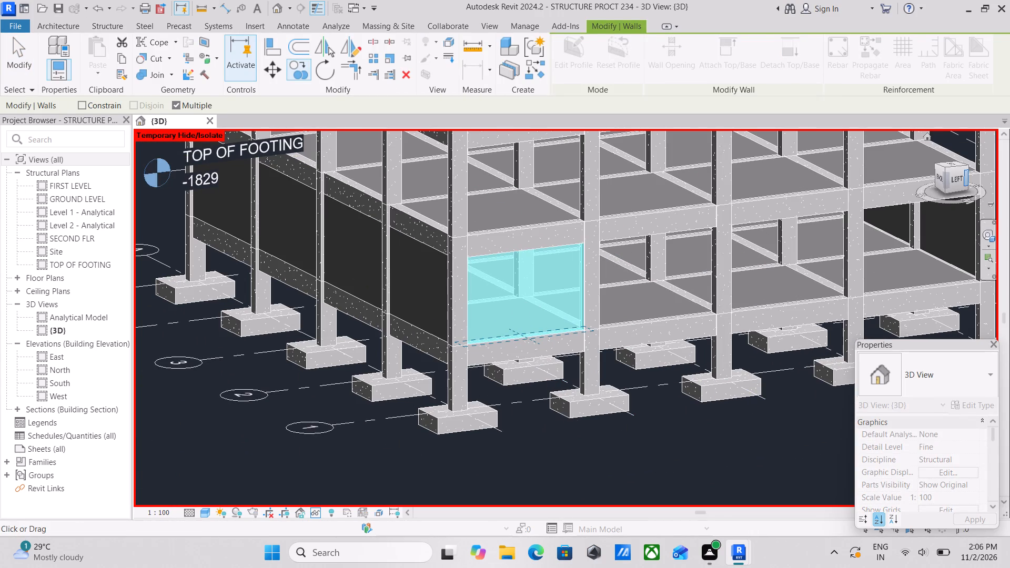
{"action": "left_click", "coordinate": [958, 175]}
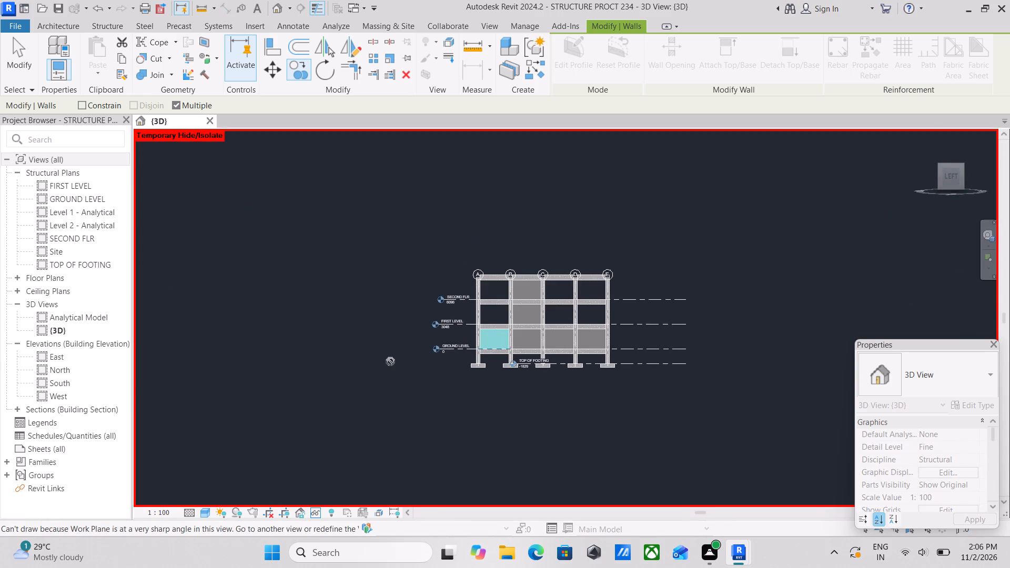
{"action": "scroll", "coordinate": [493, 355], "scroll_direction": "up", "scroll_amount": 16}
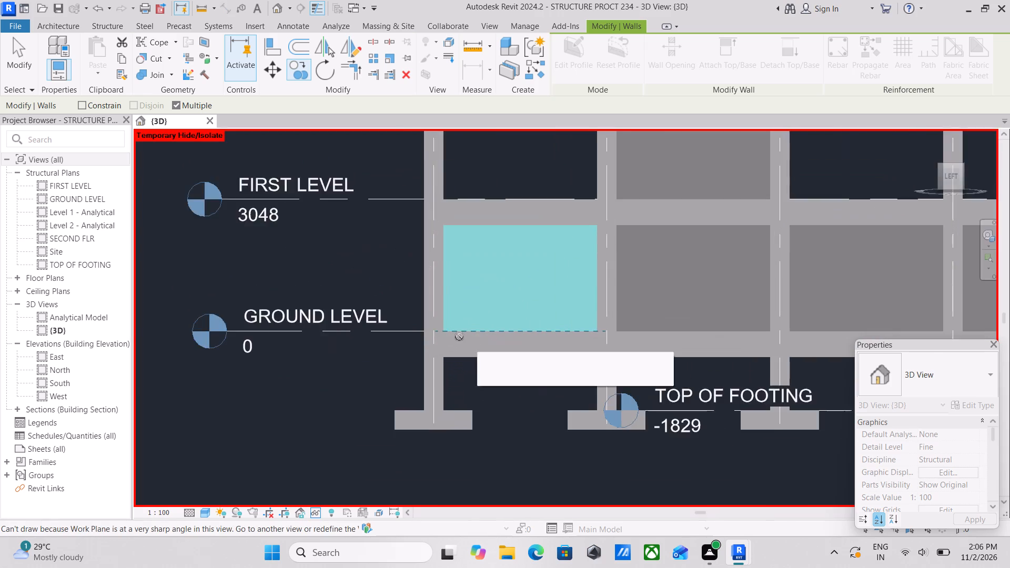
{"action": "scroll", "coordinate": [452, 331], "scroll_direction": "down", "scroll_amount": 7}
{"action": "middle_click_drag", "start_coordinate": [455, 317], "coordinate": [490, 371], "text": "shift"}
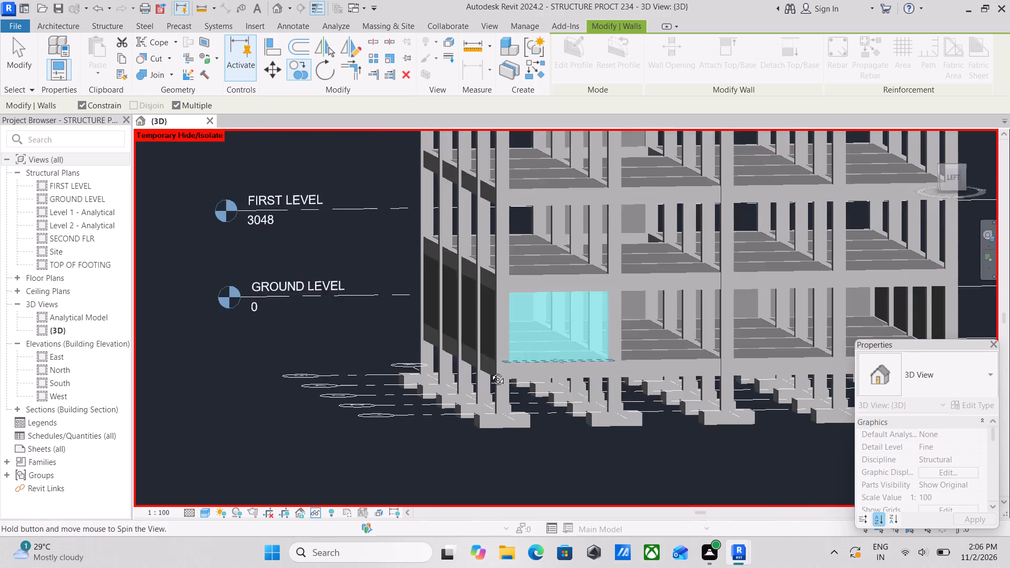
{"action": "middle_click_drag", "start_coordinate": [490, 371], "coordinate": [500, 389], "text": "shift"}
{"action": "scroll", "coordinate": [565, 426], "scroll_direction": "up", "scroll_amount": 4}
{"action": "scroll", "coordinate": [607, 443], "scroll_direction": "up", "scroll_amount": 4}
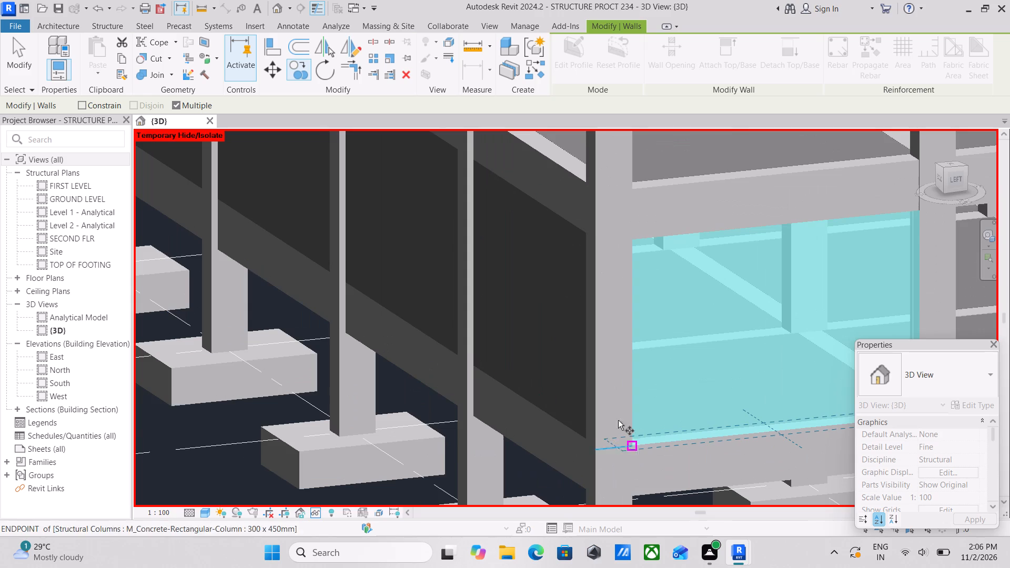
{"action": "middle_click_drag", "start_coordinate": [617, 419], "coordinate": [550, 374]}
{"action": "scroll", "coordinate": [570, 400], "scroll_direction": "up", "scroll_amount": 7}
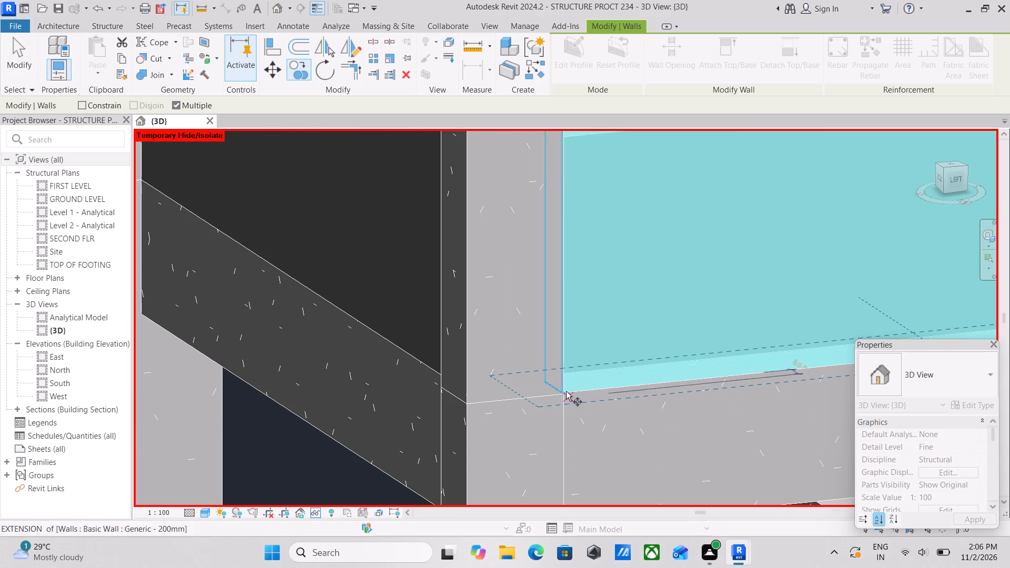
{"action": "left_click", "coordinate": [563, 393]}
{"action": "scroll", "coordinate": [645, 374], "scroll_direction": "down", "scroll_amount": 1}
{"action": "middle_click_drag", "start_coordinate": [642, 374], "coordinate": [295, 351]}
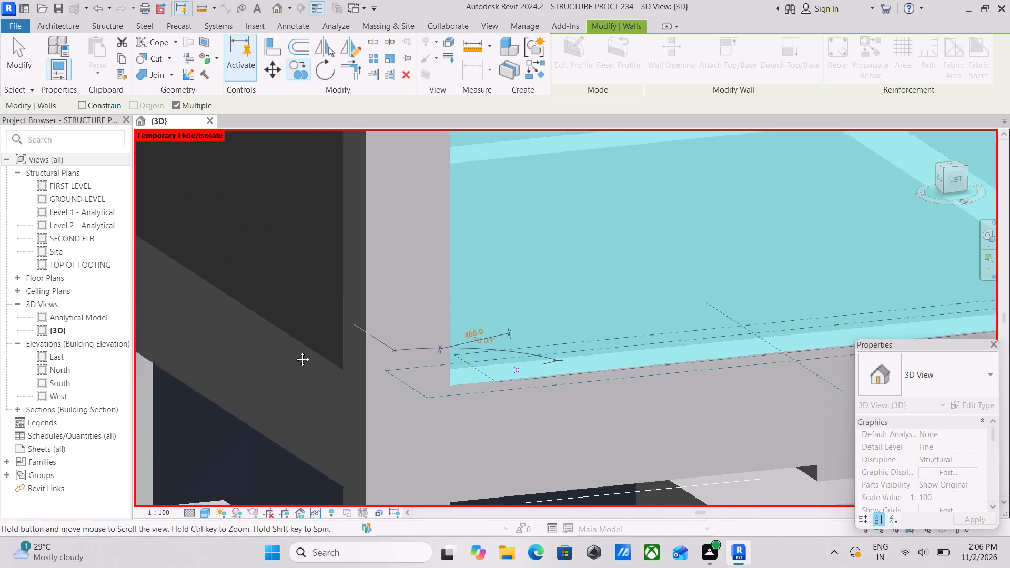
{"action": "middle_click_drag", "start_coordinate": [295, 351], "coordinate": [277, 350]}
{"action": "middle_click_drag", "start_coordinate": [488, 342], "coordinate": [228, 346]}
{"action": "scroll", "coordinate": [486, 332], "scroll_direction": "down", "scroll_amount": 3}
{"action": "middle_click_drag", "start_coordinate": [472, 333], "coordinate": [290, 380]}
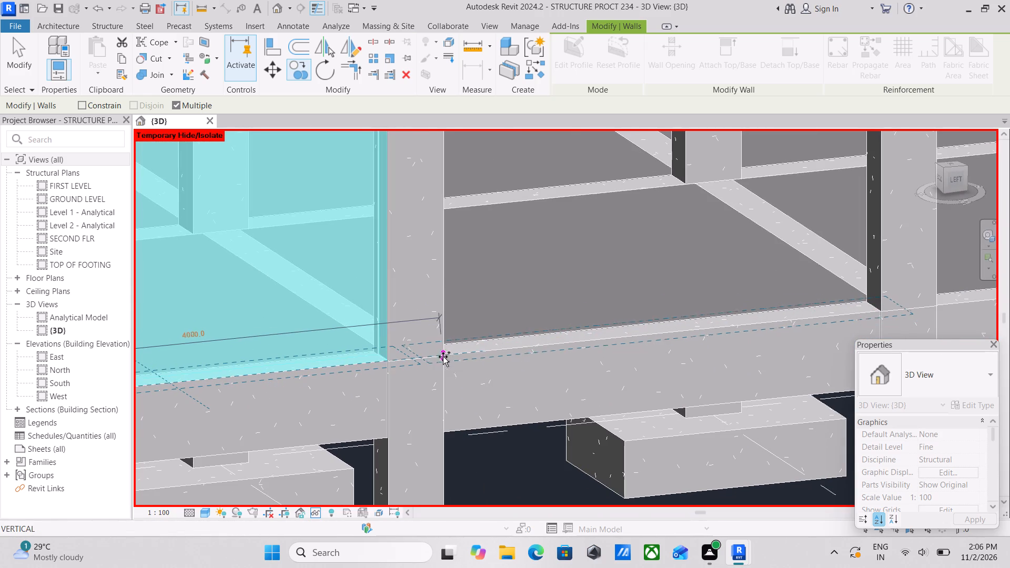
{"action": "scroll", "coordinate": [444, 355], "scroll_direction": "down", "scroll_amount": 7}
{"action": "middle_click_drag", "start_coordinate": [444, 355], "coordinate": [400, 358]}
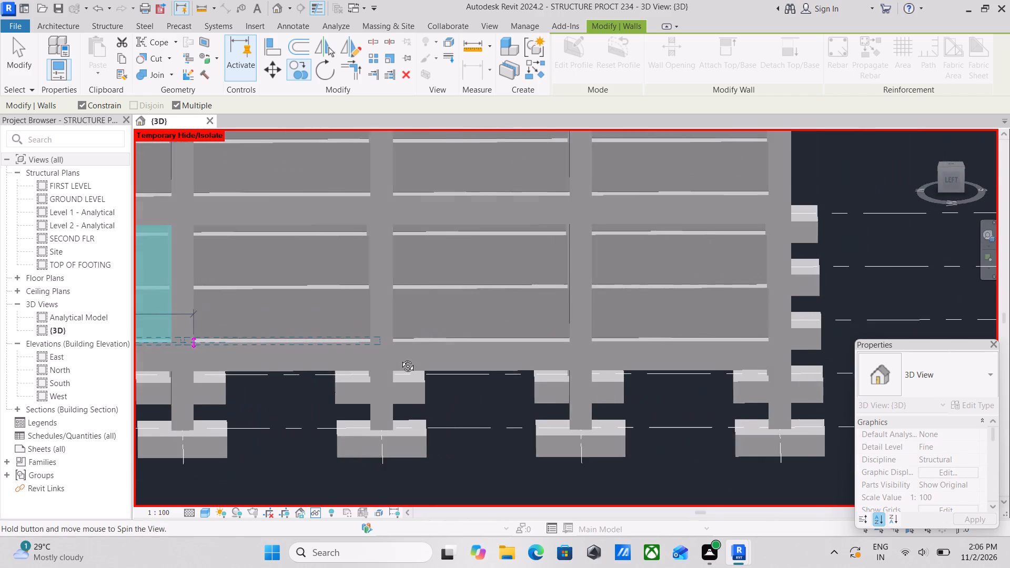
{"action": "middle_click_drag", "start_coordinate": [400, 358], "coordinate": [401, 358]}
{"action": "scroll", "coordinate": [403, 360], "scroll_direction": "down", "scroll_amount": 2}
{"action": "middle_click_drag", "start_coordinate": [403, 360], "coordinate": [466, 366]}
{"action": "scroll", "coordinate": [358, 354], "scroll_direction": "up", "scroll_amount": 4}
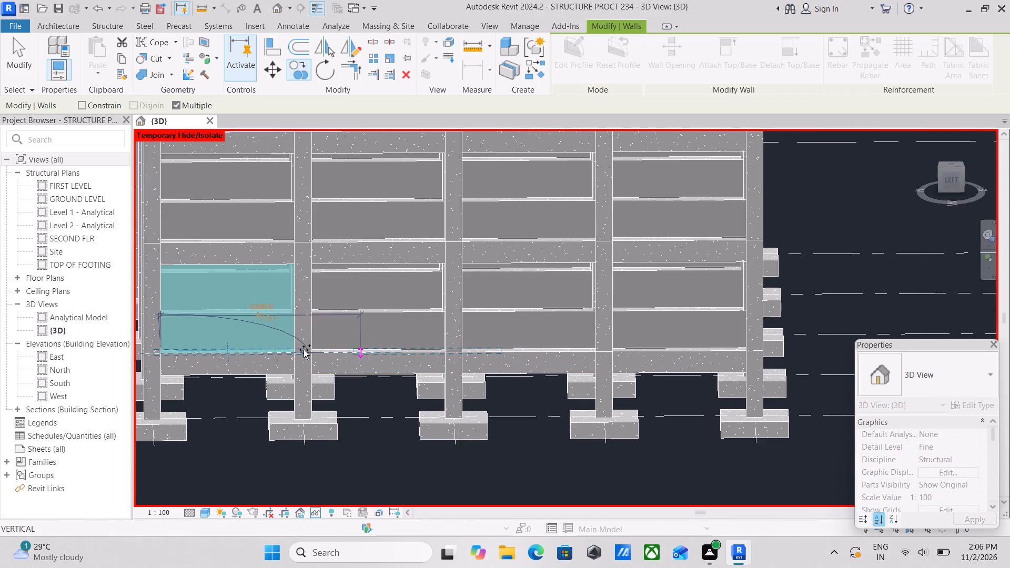
{"action": "scroll", "coordinate": [304, 350], "scroll_direction": "up", "scroll_amount": 3}
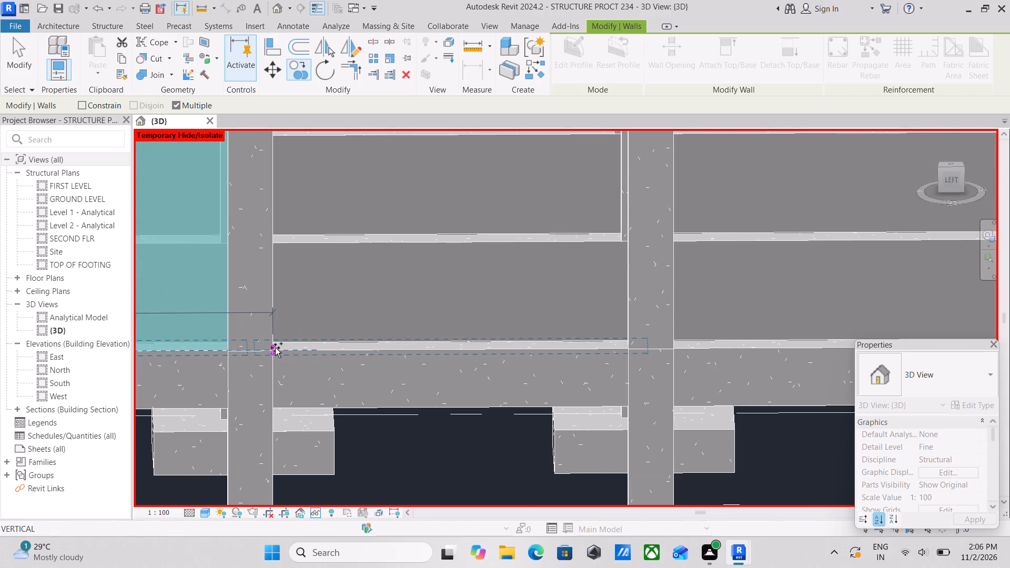
{"action": "scroll", "coordinate": [275, 348], "scroll_direction": "up", "scroll_amount": 4}
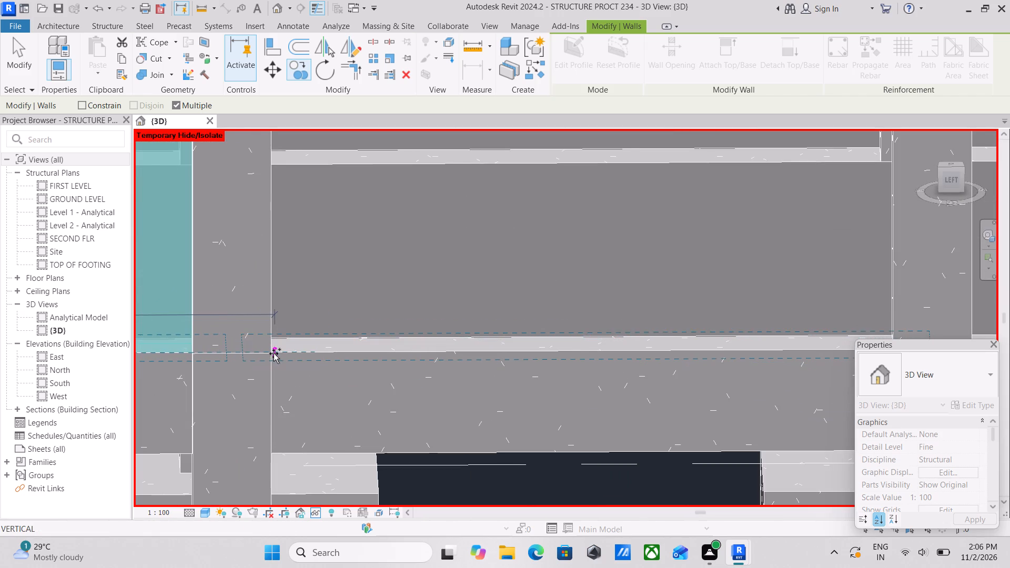
{"action": "left_click", "coordinate": [272, 353]}
Place further copies of the wall in the ground-level bays on grid 1 between grids C and D and grids D and E.
{"action": "scroll", "coordinate": [272, 353], "scroll_direction": "down", "scroll_amount": 3}
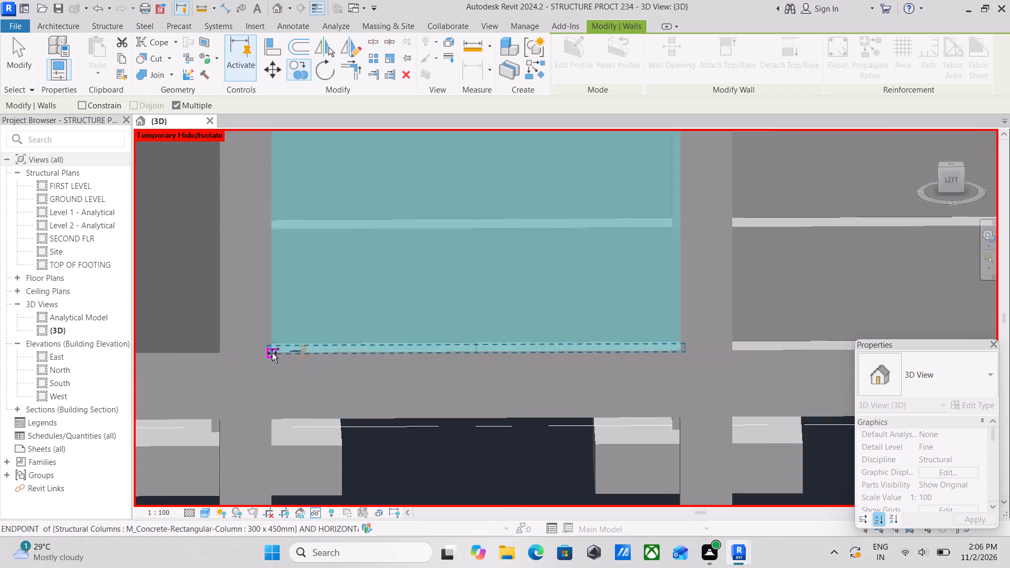
{"action": "scroll", "coordinate": [272, 353], "scroll_direction": "down", "scroll_amount": 5}
{"action": "middle_click_drag", "start_coordinate": [272, 352], "coordinate": [307, 407]}
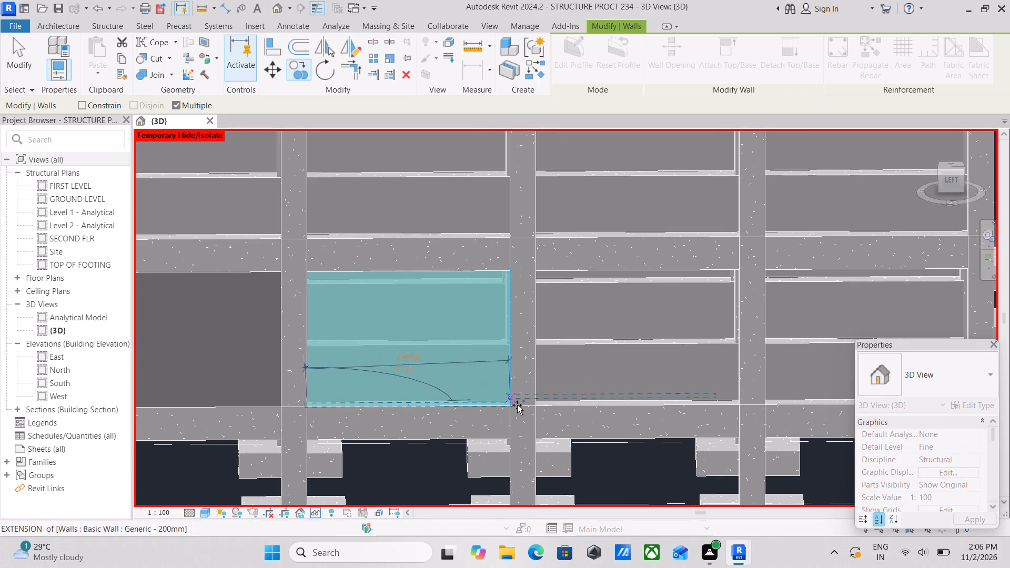
{"action": "scroll", "coordinate": [524, 408], "scroll_direction": "up", "scroll_amount": 6}
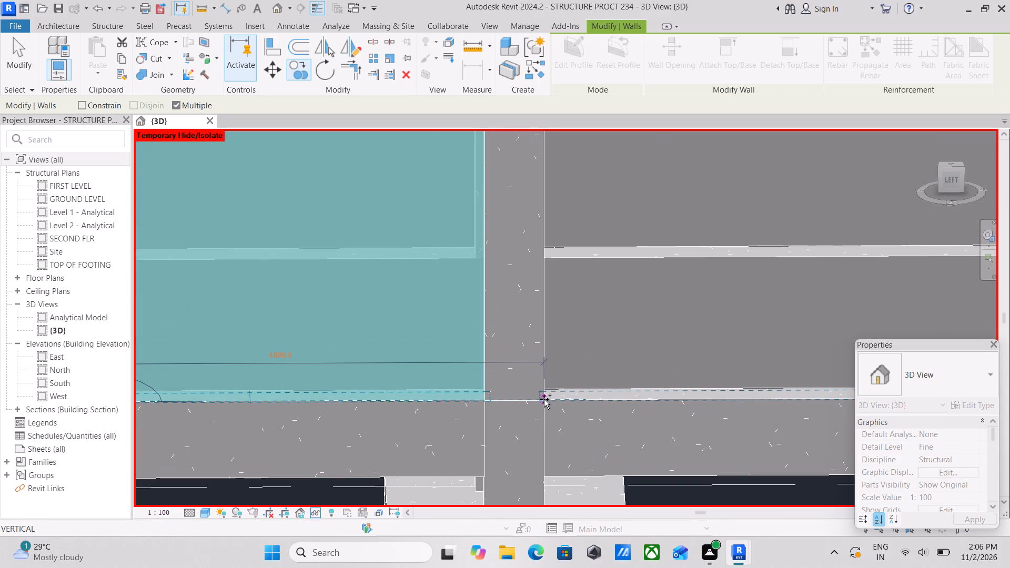
{"action": "left_click", "coordinate": [544, 400]}
{"action": "scroll", "coordinate": [552, 395], "scroll_direction": "down", "scroll_amount": 7}
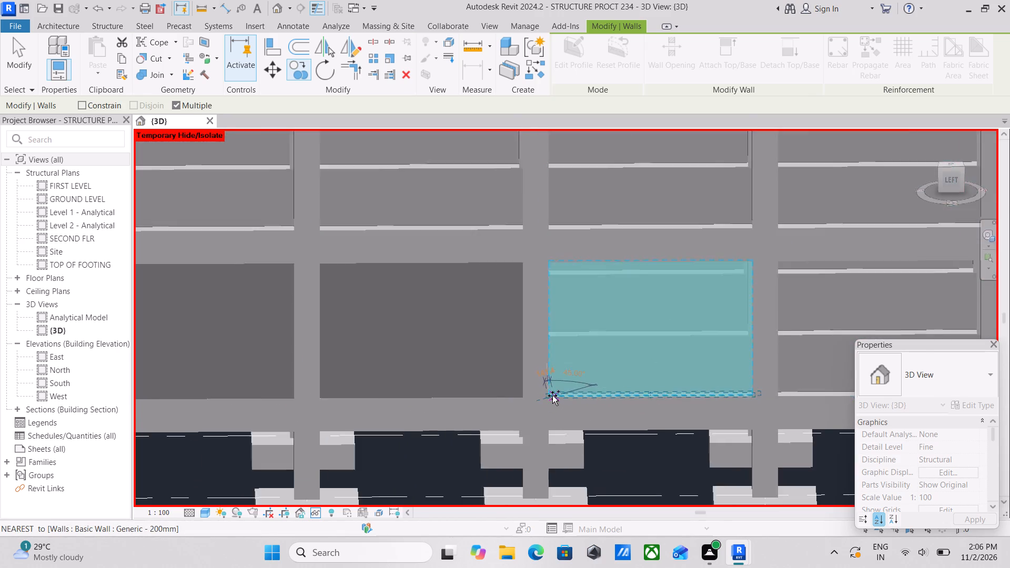
{"action": "scroll", "coordinate": [552, 395], "scroll_direction": "down", "scroll_amount": 3}
{"action": "middle_click_drag", "start_coordinate": [552, 395], "coordinate": [437, 405]}
{"action": "scroll", "coordinate": [541, 401], "scroll_direction": "up", "scroll_amount": 4}
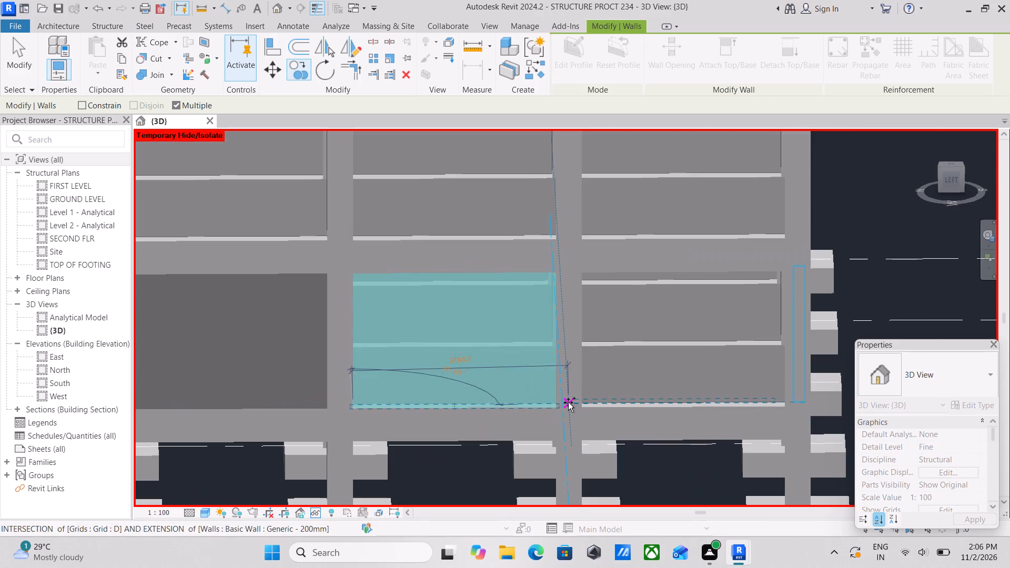
{"action": "scroll", "coordinate": [568, 402], "scroll_direction": "up", "scroll_amount": 4}
{"action": "left_click", "coordinate": [591, 410]}
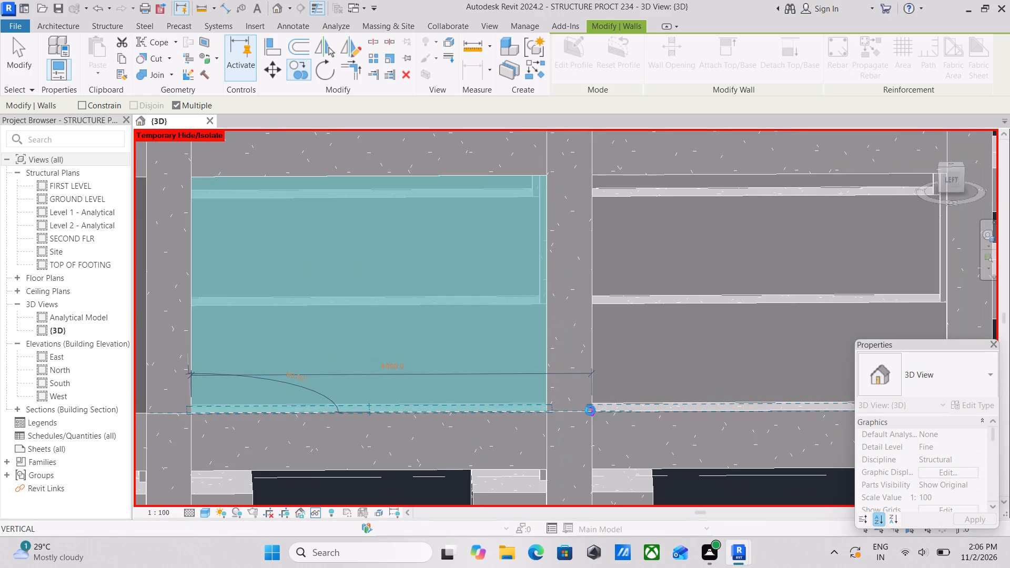
{"action": "scroll", "coordinate": [590, 410], "scroll_direction": "down", "scroll_amount": 9}
{"action": "key", "text": "Escape"}
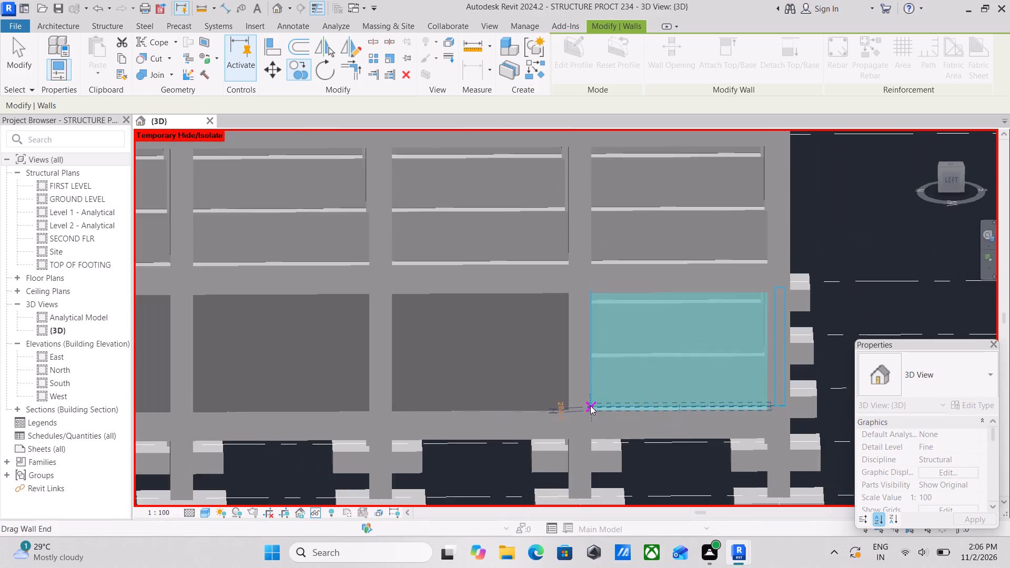
{"action": "key", "text": "Escape"}
{"action": "scroll", "coordinate": [538, 394], "scroll_direction": "down", "scroll_amount": 2}
{"action": "key", "text": "Escape"}
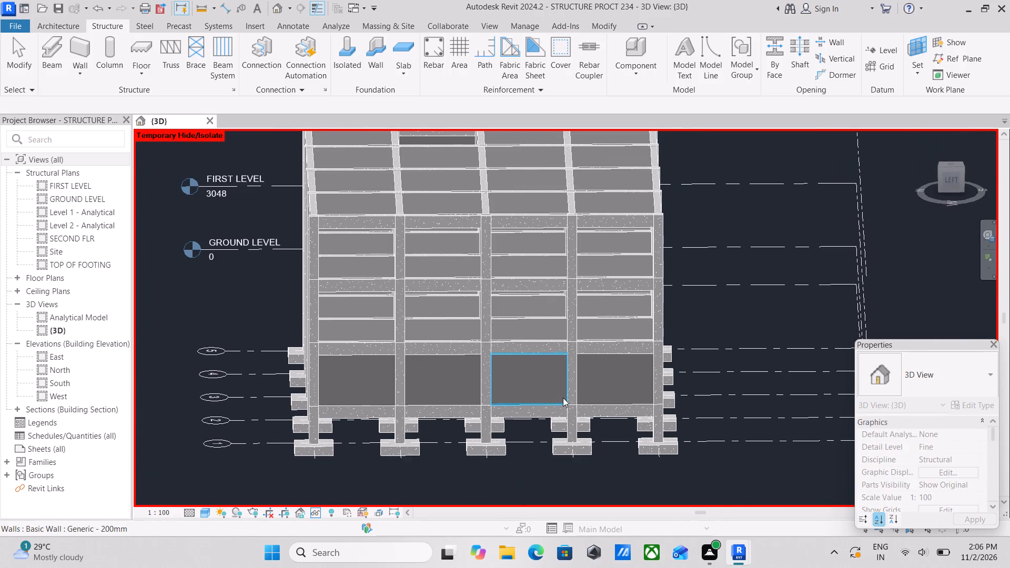
Examine the infilled ground-level bays along grid 1 and the adjoining sides of the frame, checking the wall fit at columns and beams.
{"action": "middle_click_drag", "start_coordinate": [563, 398], "coordinate": [492, 351], "text": "shift"}
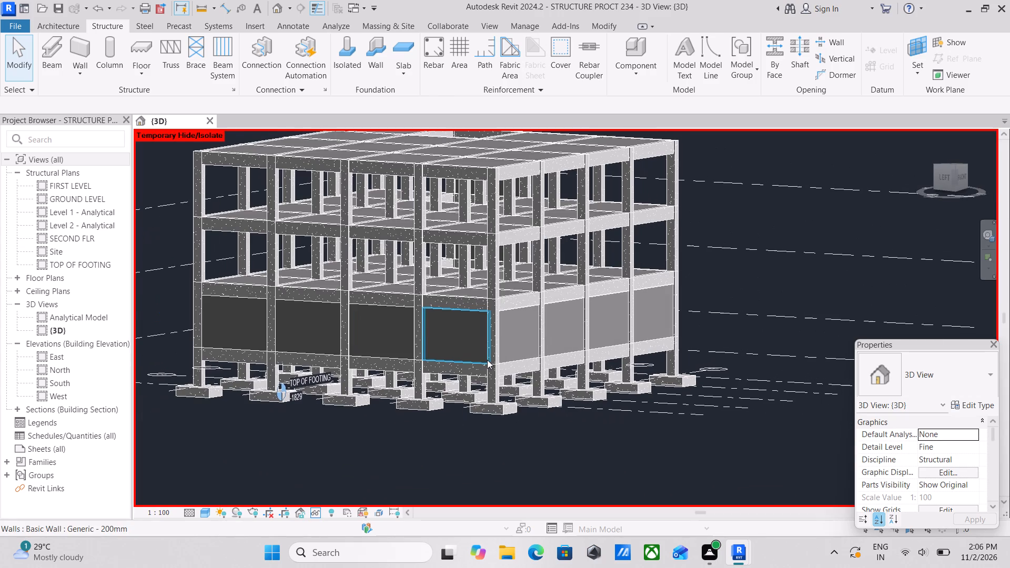
{"action": "scroll", "coordinate": [488, 320], "scroll_direction": "down", "scroll_amount": 3}
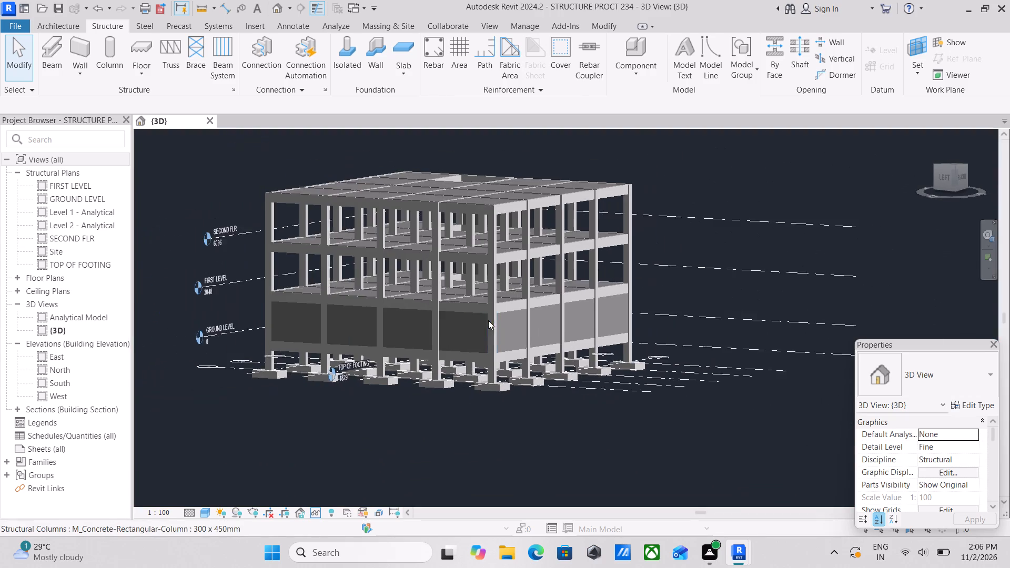
{"action": "middle_click_drag", "start_coordinate": [488, 320], "coordinate": [627, 402], "text": "shift"}
{"action": "scroll", "coordinate": [501, 350], "scroll_direction": "up", "scroll_amount": 3}
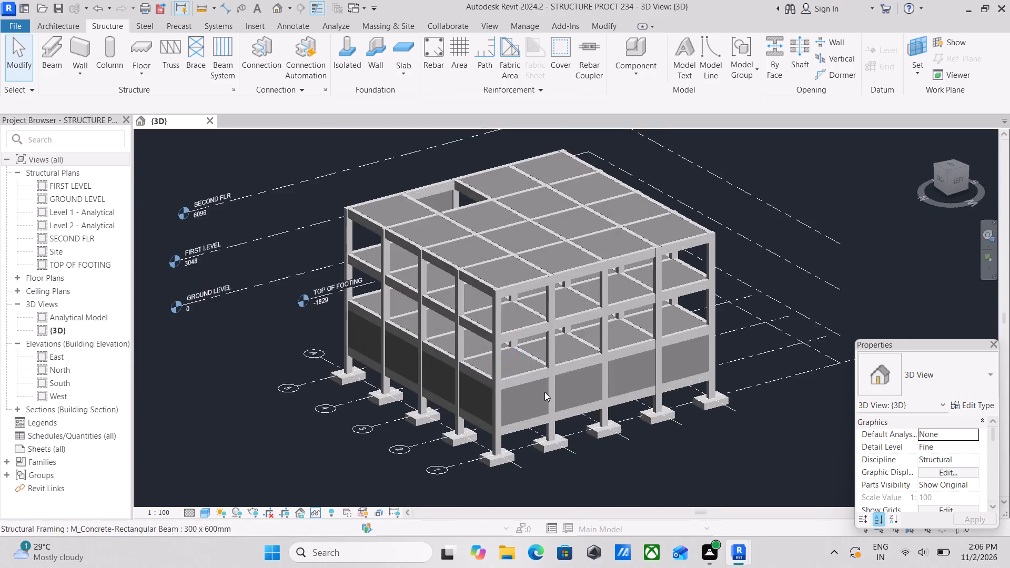
{"action": "scroll", "coordinate": [544, 392], "scroll_direction": "up", "scroll_amount": 9}
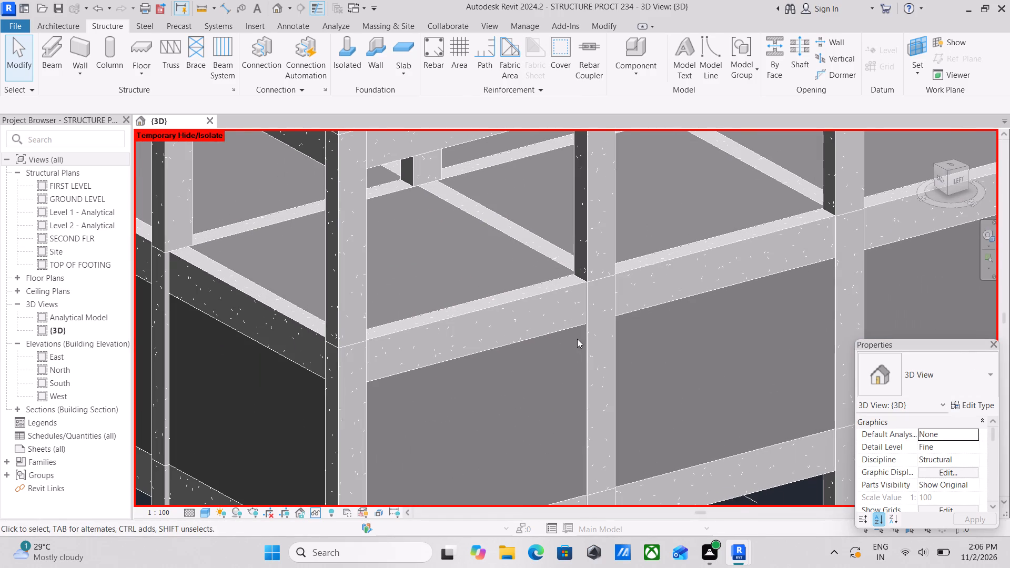
{"action": "left_click", "coordinate": [573, 331]}
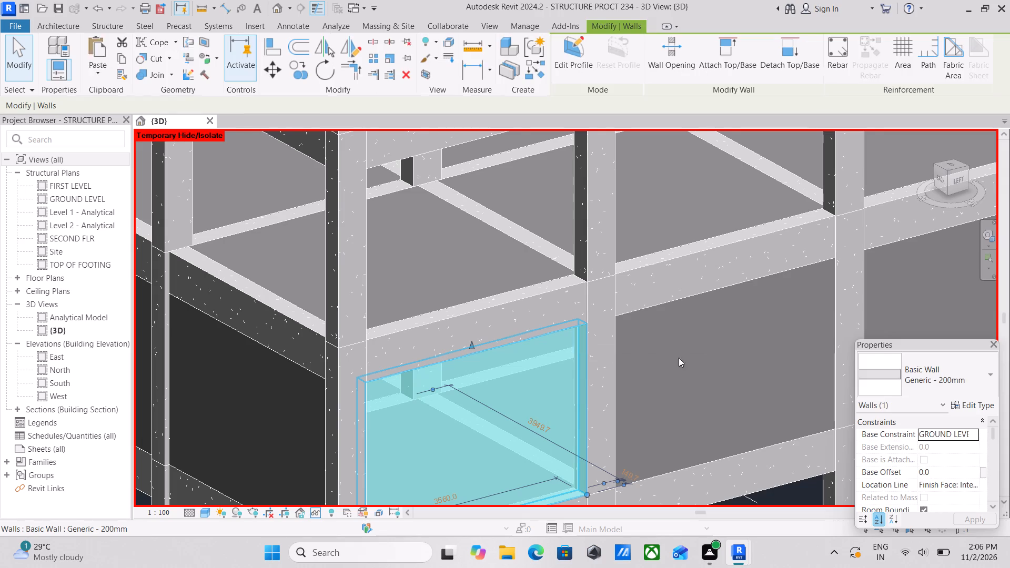
{"action": "left_click", "coordinate": [954, 187]}
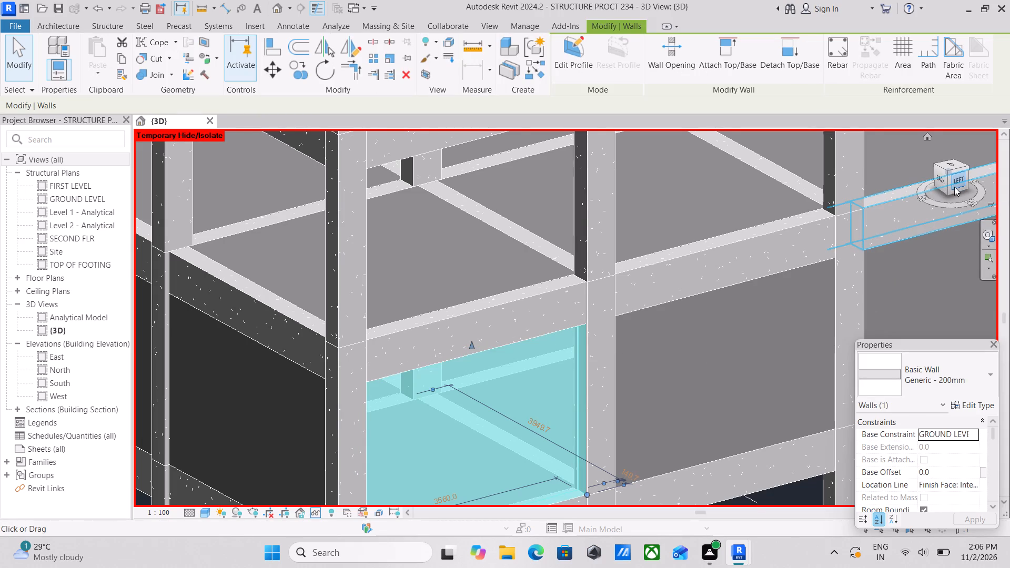
{"action": "scroll", "coordinate": [512, 268], "scroll_direction": "down", "scroll_amount": 4}
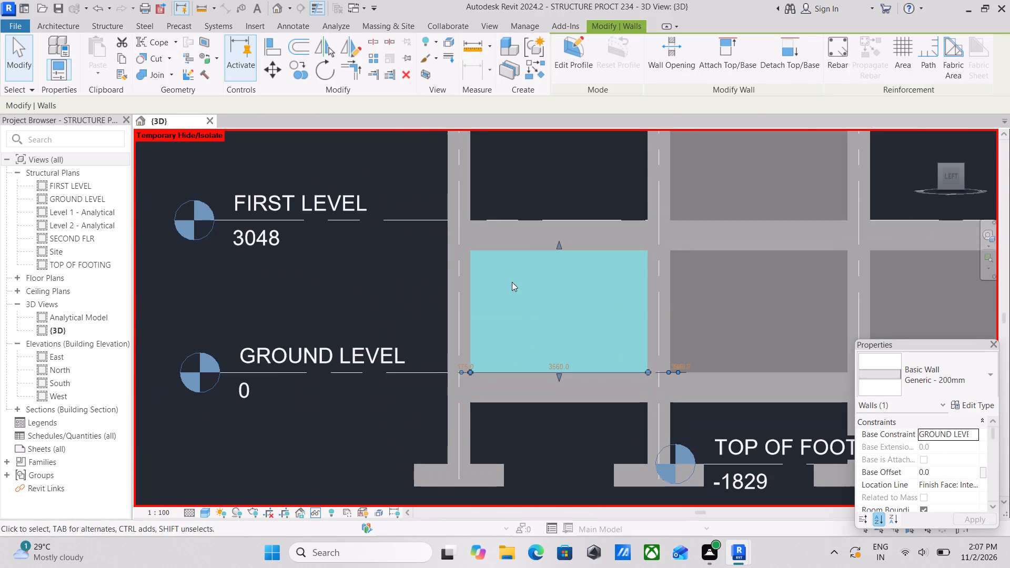
{"action": "scroll", "coordinate": [512, 283], "scroll_direction": "down", "scroll_amount": 3}
{"action": "key", "text": "Escape"}
{"action": "scroll", "coordinate": [510, 289], "scroll_direction": "down", "scroll_amount": 4}
{"action": "middle_click_drag", "start_coordinate": [512, 296], "coordinate": [630, 420], "text": "shift"}
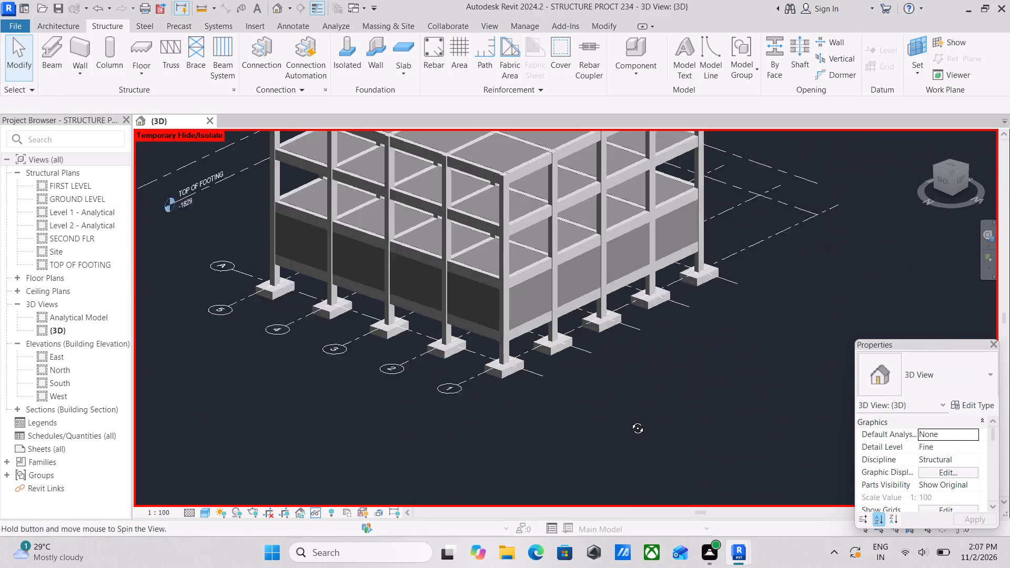
{"action": "middle_click_drag", "start_coordinate": [630, 420], "coordinate": [628, 421], "text": "shift"}
{"action": "scroll", "coordinate": [503, 297], "scroll_direction": "up", "scroll_amount": 2}
{"action": "middle_click_drag", "start_coordinate": [536, 296], "coordinate": [485, 306], "text": "shift"}
{"action": "scroll", "coordinate": [521, 296], "scroll_direction": "down", "scroll_amount": 1, "text": "shift"}
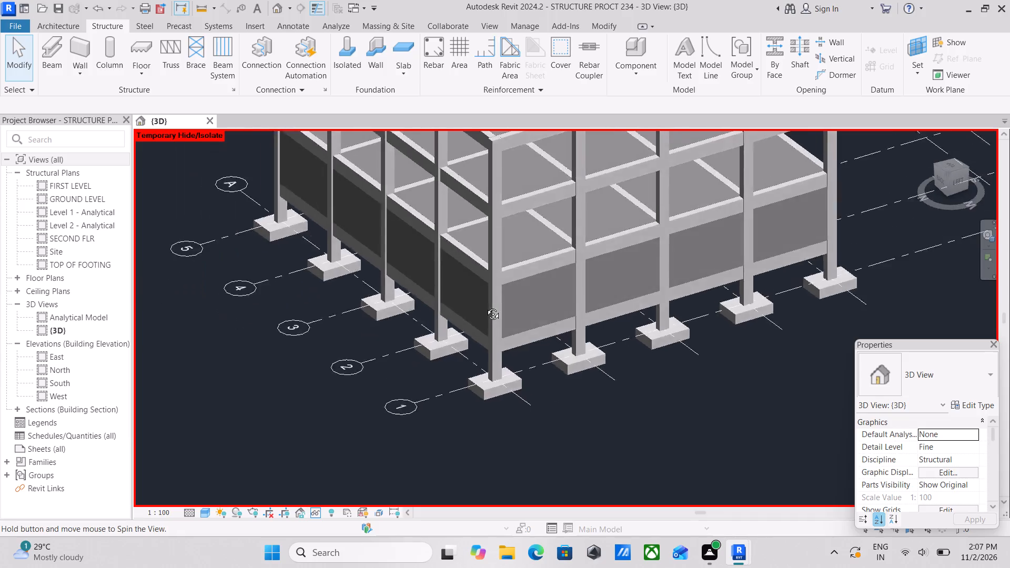
{"action": "middle_click_drag", "start_coordinate": [485, 306], "coordinate": [659, 292], "text": "shift"}
{"action": "middle_click_drag", "start_coordinate": [561, 312], "coordinate": [486, 285], "text": "shift"}
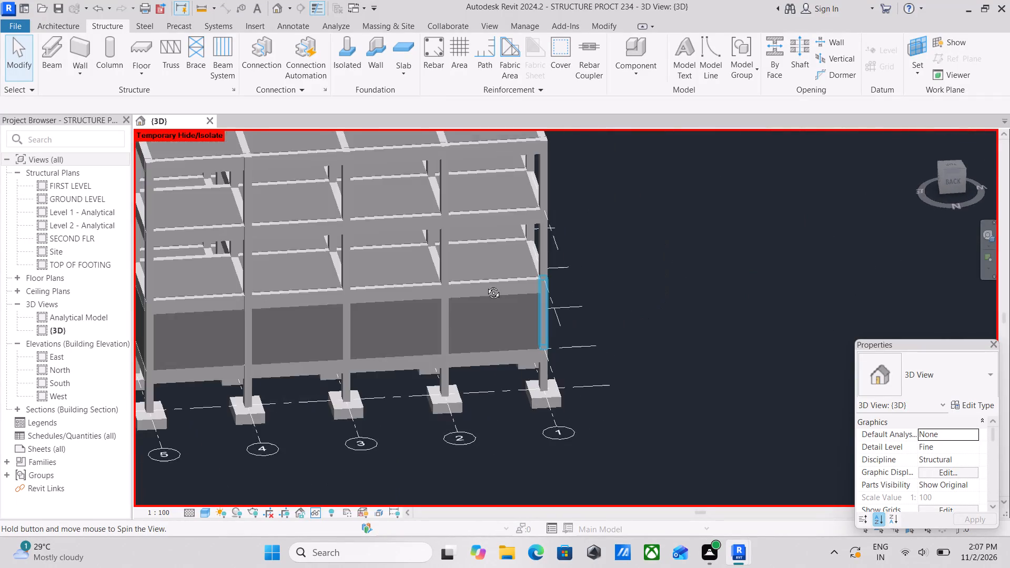
{"action": "middle_click_drag", "start_coordinate": [486, 285], "coordinate": [312, 263], "text": "shift"}
{"action": "scroll", "coordinate": [338, 279], "scroll_direction": "up", "scroll_amount": 1, "text": "shift"}
{"action": "scroll", "coordinate": [531, 322], "scroll_direction": "down", "scroll_amount": 3}
{"action": "middle_click_drag", "start_coordinate": [531, 321], "coordinate": [488, 265]}
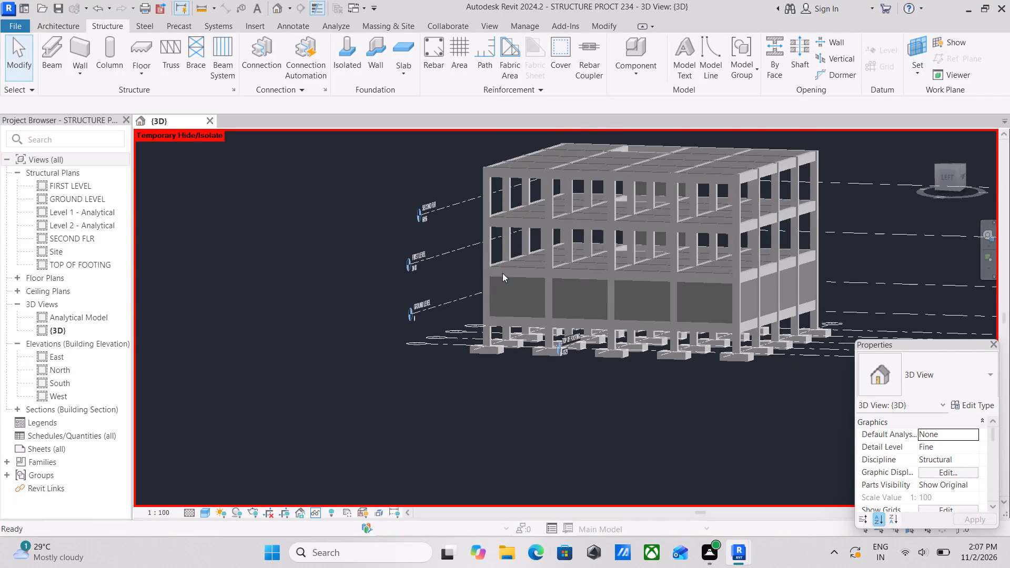
Examine the infilled ground-level bays around the frame, from the grid 1 side to the front, checking the walls between columns and beams.
{"action": "middle_click_drag", "start_coordinate": [637, 322], "coordinate": [618, 381], "text": "shift"}
{"action": "scroll", "coordinate": [563, 348], "scroll_direction": "up", "scroll_amount": 1, "text": "shift"}
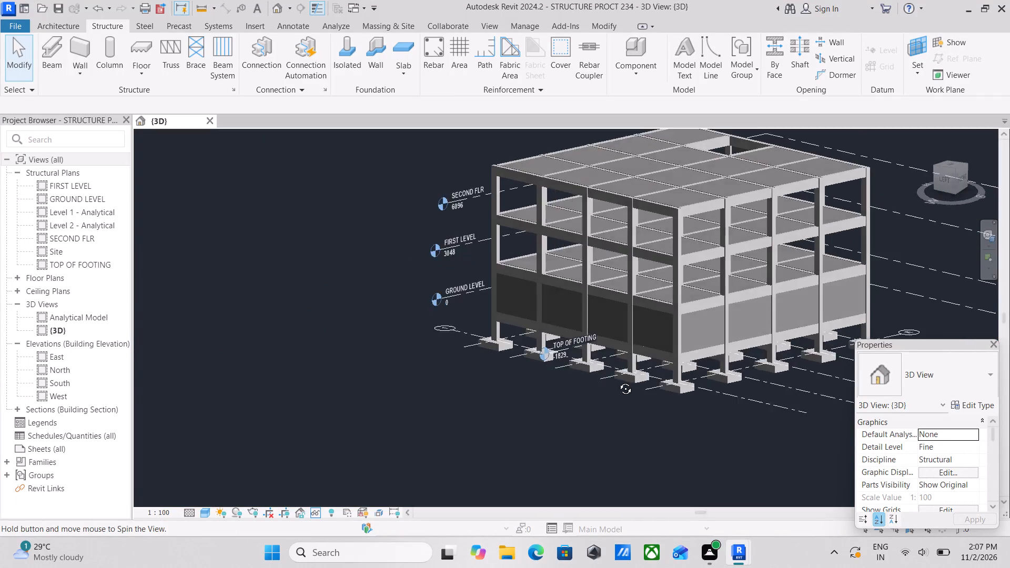
{"action": "middle_click_drag", "start_coordinate": [618, 381], "coordinate": [744, 383], "text": "shift"}
{"action": "scroll", "coordinate": [457, 305], "scroll_direction": "up", "scroll_amount": 4}
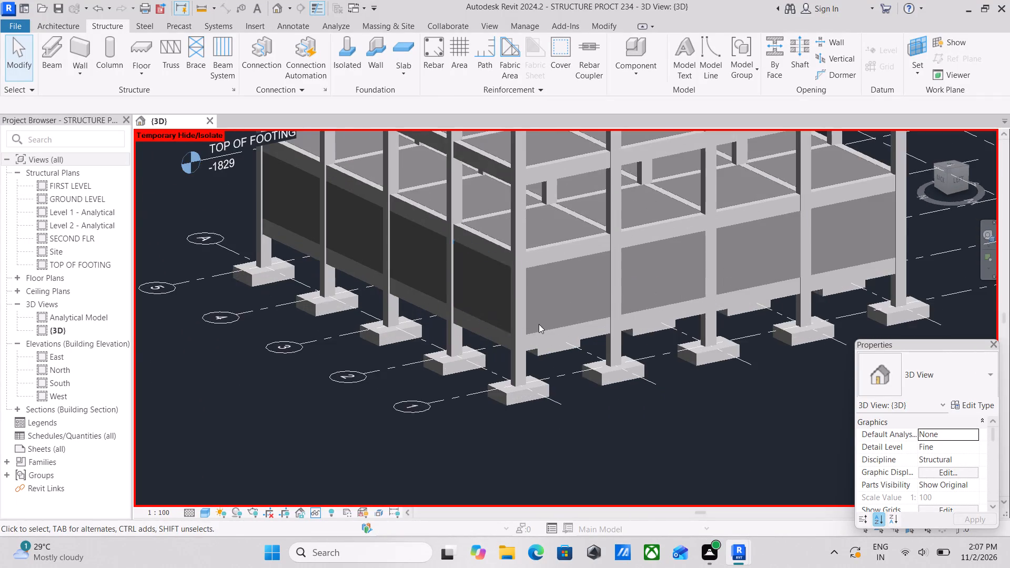
{"action": "scroll", "coordinate": [541, 323], "scroll_direction": "up", "scroll_amount": 3}
{"action": "scroll", "coordinate": [615, 303], "scroll_direction": "down", "scroll_amount": 2}
{"action": "middle_click_drag", "start_coordinate": [615, 303], "coordinate": [660, 404]}
{"action": "scroll", "coordinate": [658, 412], "scroll_direction": "down", "scroll_amount": 4}
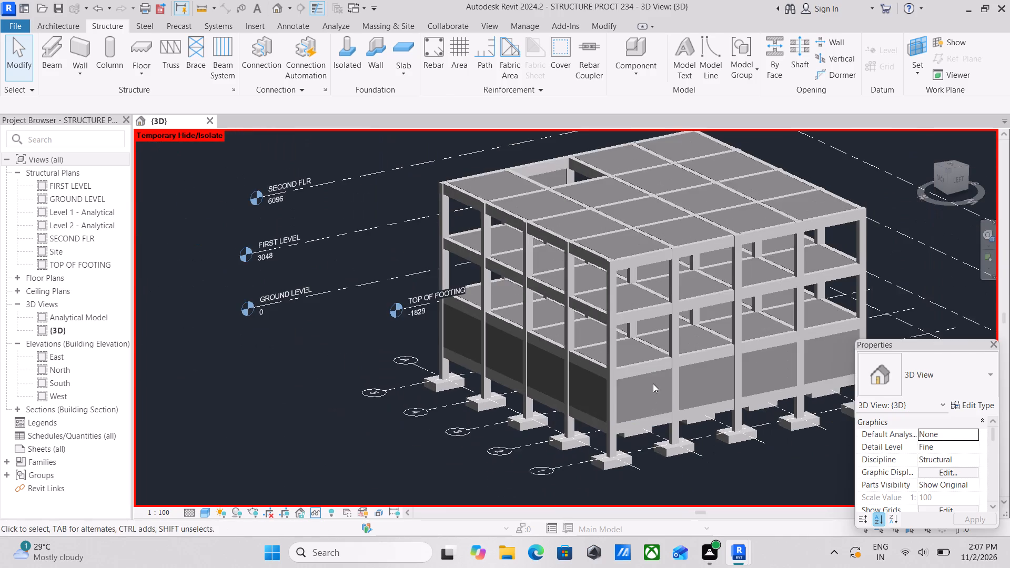
{"action": "middle_click_drag", "start_coordinate": [651, 381], "coordinate": [477, 380]}
{"action": "middle_click_drag", "start_coordinate": [586, 380], "coordinate": [508, 356]}
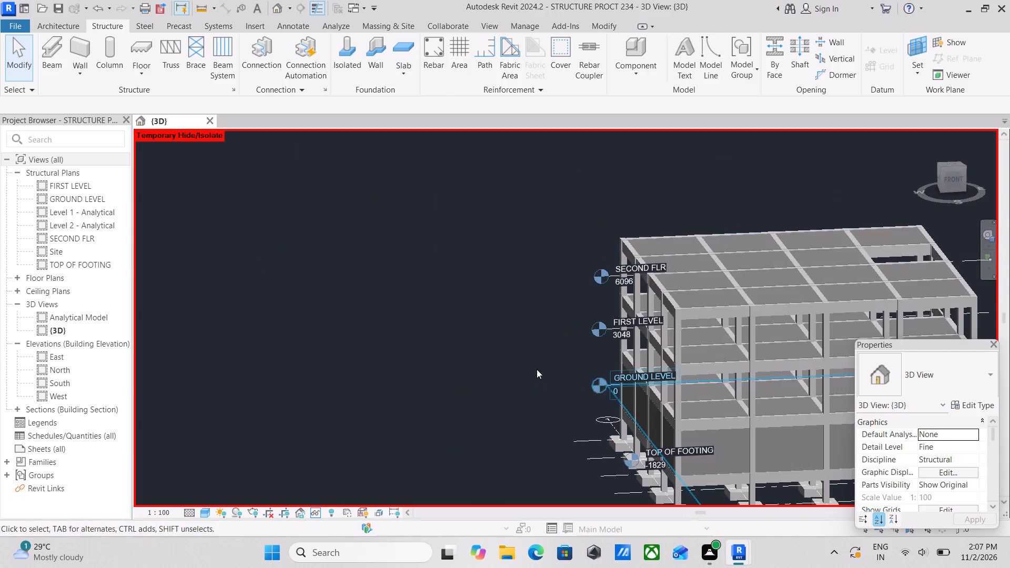
{"action": "middle_click_drag", "start_coordinate": [641, 394], "coordinate": [552, 303]}
{"action": "scroll", "coordinate": [602, 367], "scroll_direction": "up", "scroll_amount": 1}
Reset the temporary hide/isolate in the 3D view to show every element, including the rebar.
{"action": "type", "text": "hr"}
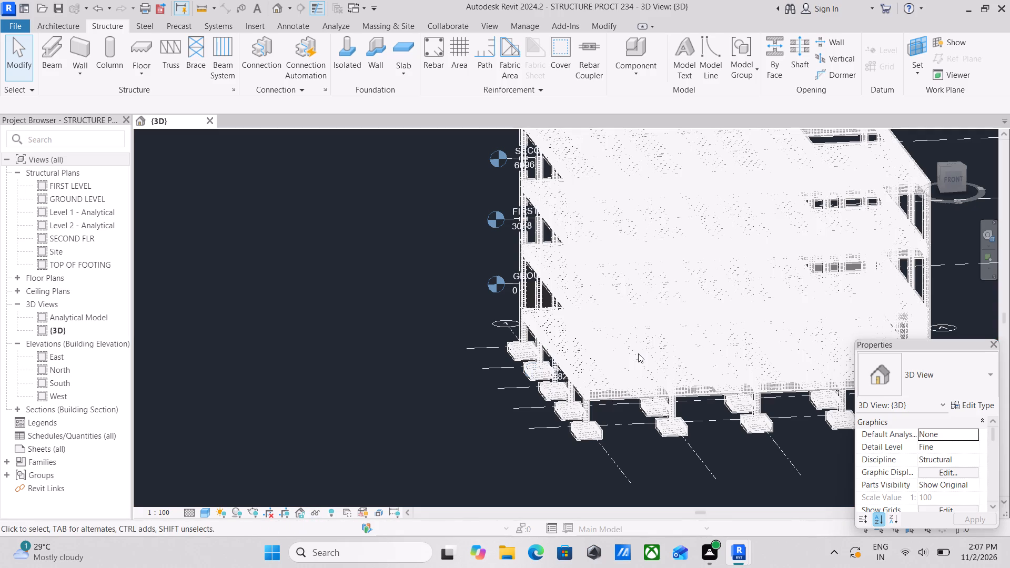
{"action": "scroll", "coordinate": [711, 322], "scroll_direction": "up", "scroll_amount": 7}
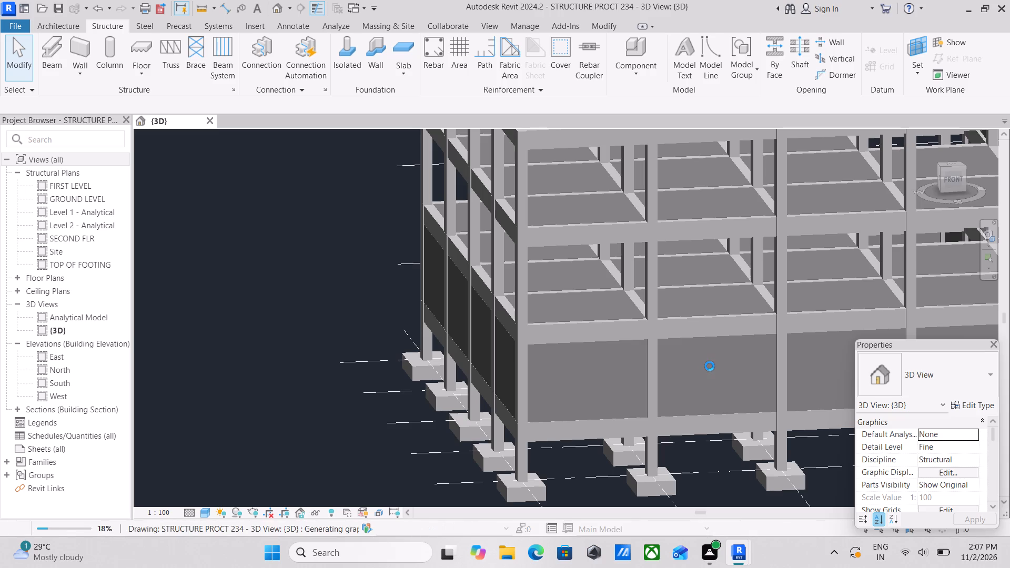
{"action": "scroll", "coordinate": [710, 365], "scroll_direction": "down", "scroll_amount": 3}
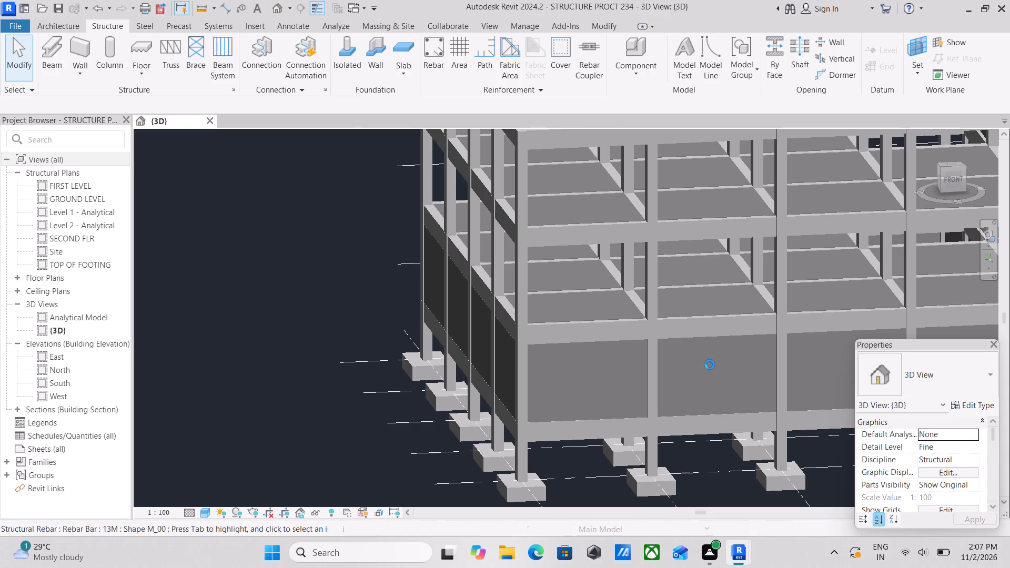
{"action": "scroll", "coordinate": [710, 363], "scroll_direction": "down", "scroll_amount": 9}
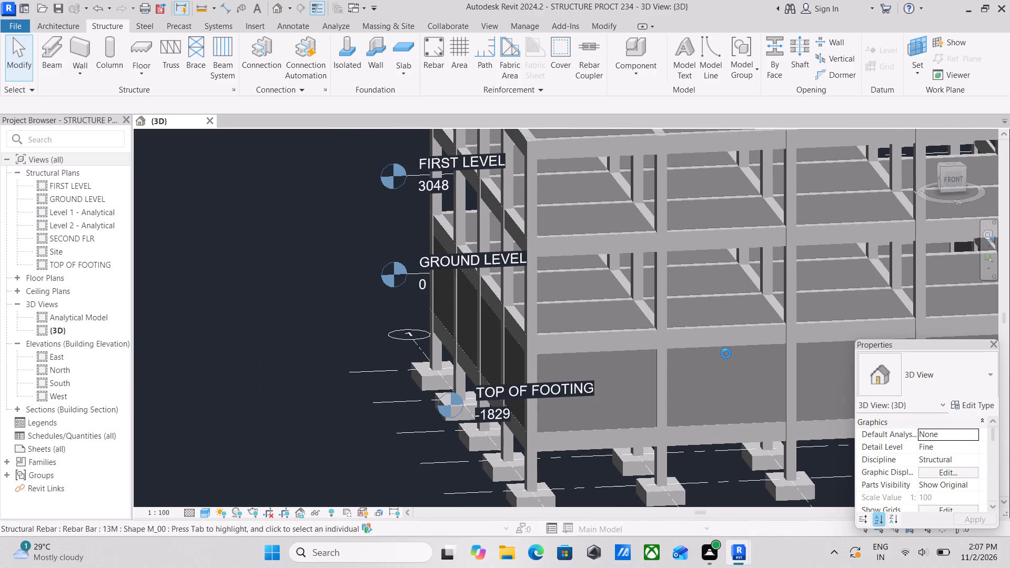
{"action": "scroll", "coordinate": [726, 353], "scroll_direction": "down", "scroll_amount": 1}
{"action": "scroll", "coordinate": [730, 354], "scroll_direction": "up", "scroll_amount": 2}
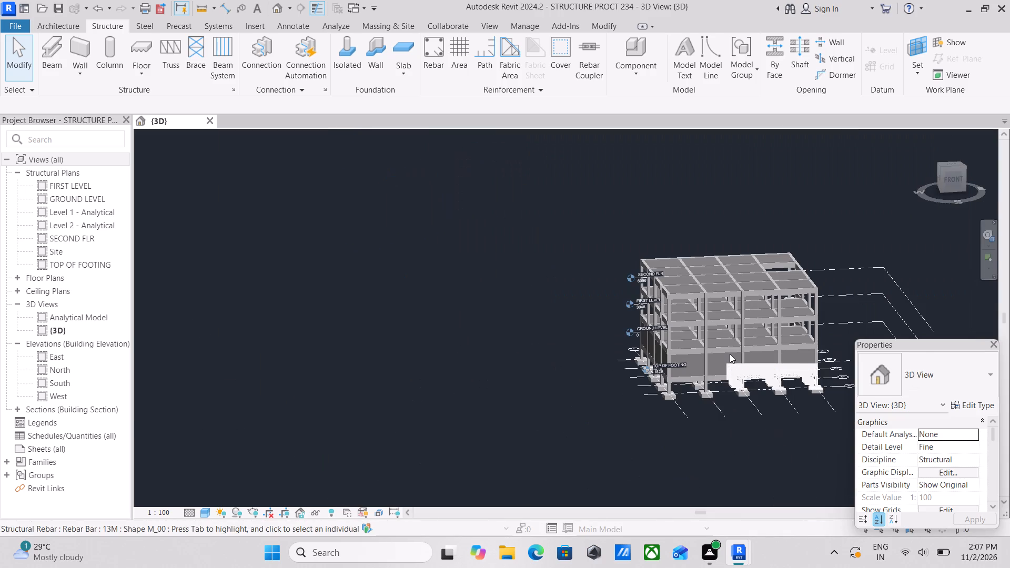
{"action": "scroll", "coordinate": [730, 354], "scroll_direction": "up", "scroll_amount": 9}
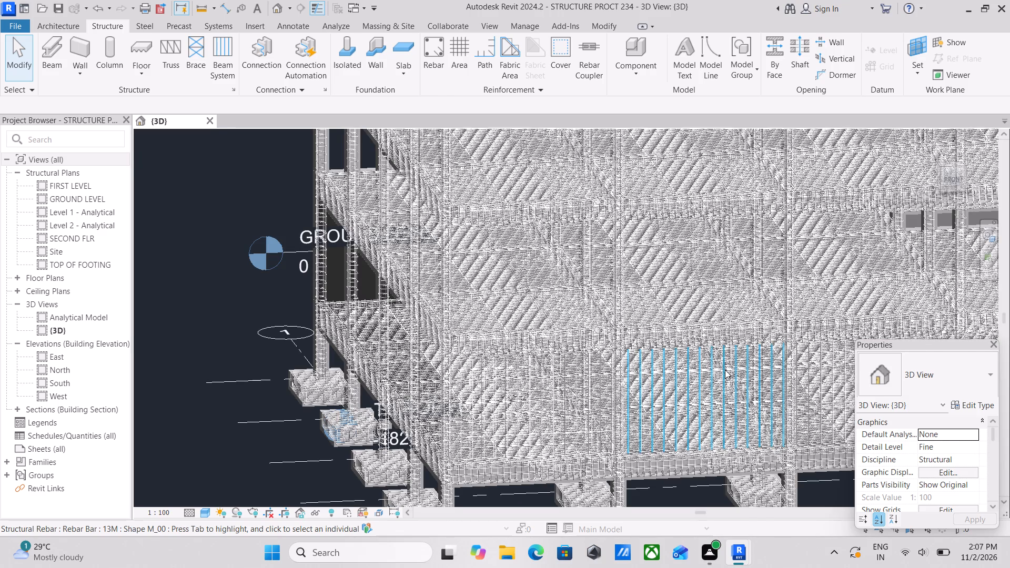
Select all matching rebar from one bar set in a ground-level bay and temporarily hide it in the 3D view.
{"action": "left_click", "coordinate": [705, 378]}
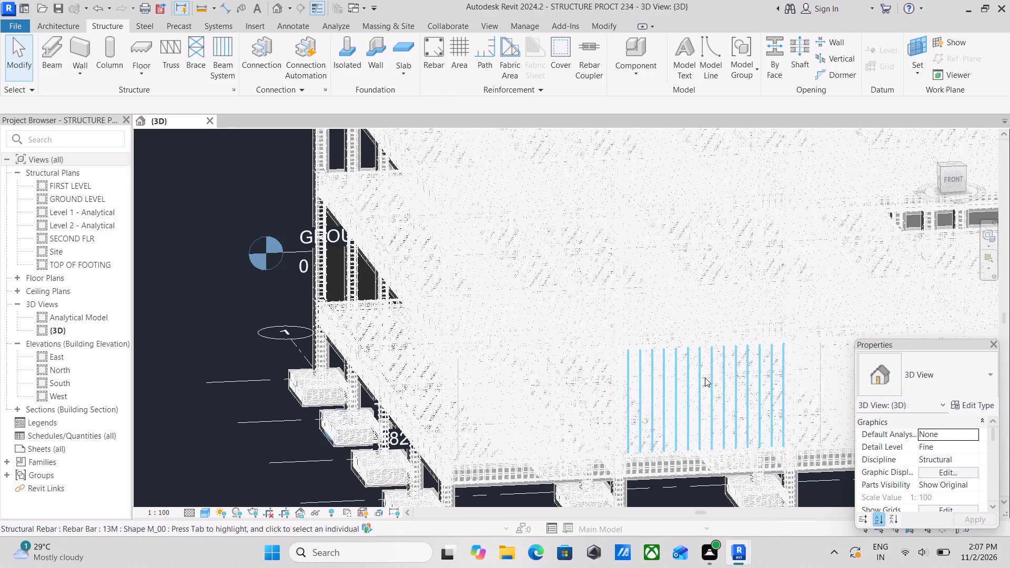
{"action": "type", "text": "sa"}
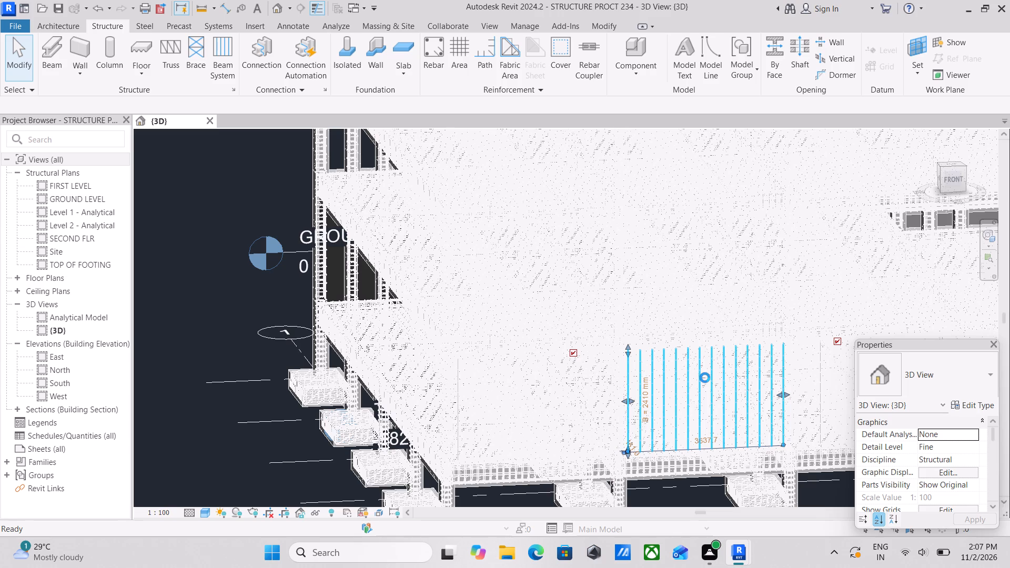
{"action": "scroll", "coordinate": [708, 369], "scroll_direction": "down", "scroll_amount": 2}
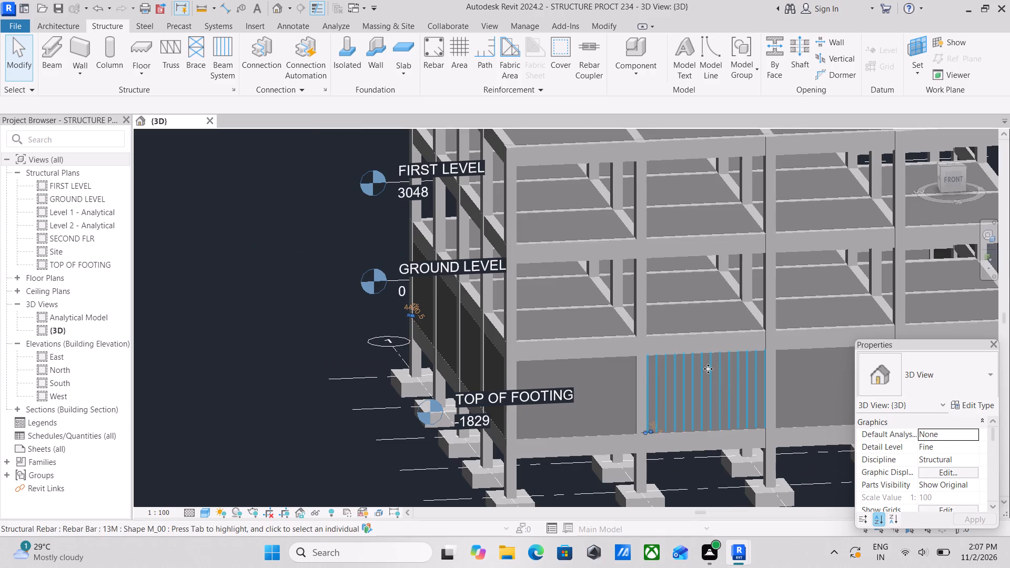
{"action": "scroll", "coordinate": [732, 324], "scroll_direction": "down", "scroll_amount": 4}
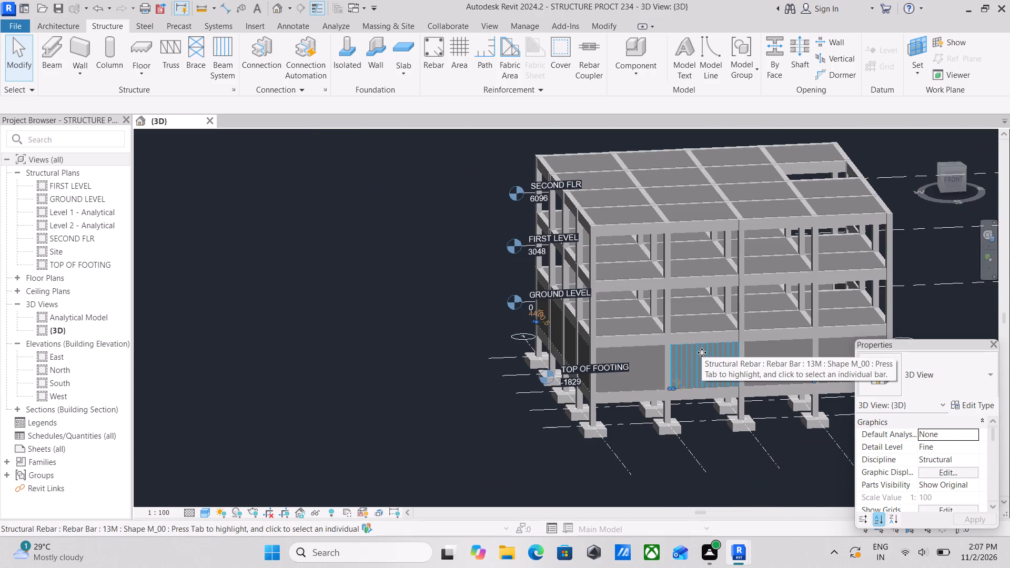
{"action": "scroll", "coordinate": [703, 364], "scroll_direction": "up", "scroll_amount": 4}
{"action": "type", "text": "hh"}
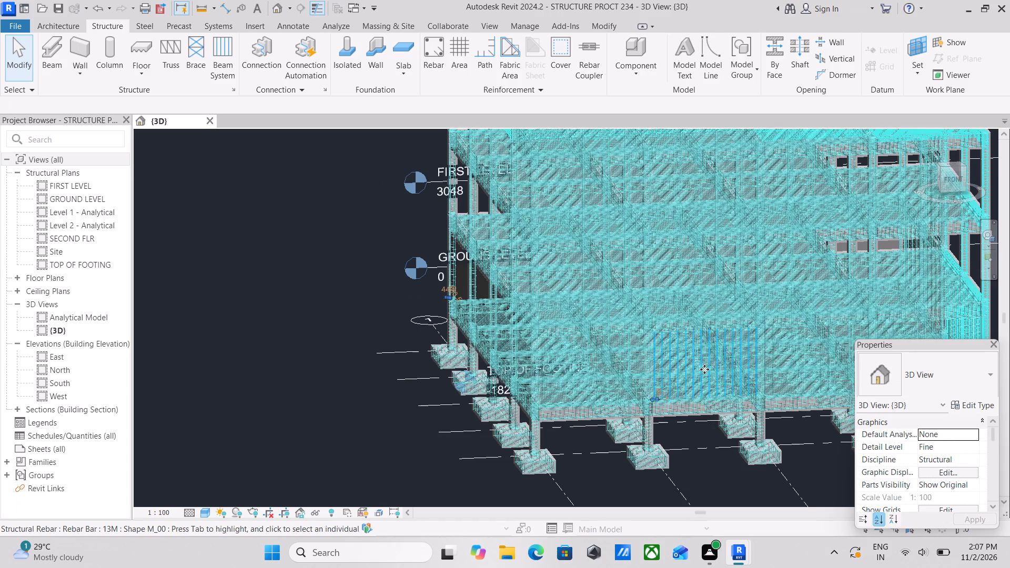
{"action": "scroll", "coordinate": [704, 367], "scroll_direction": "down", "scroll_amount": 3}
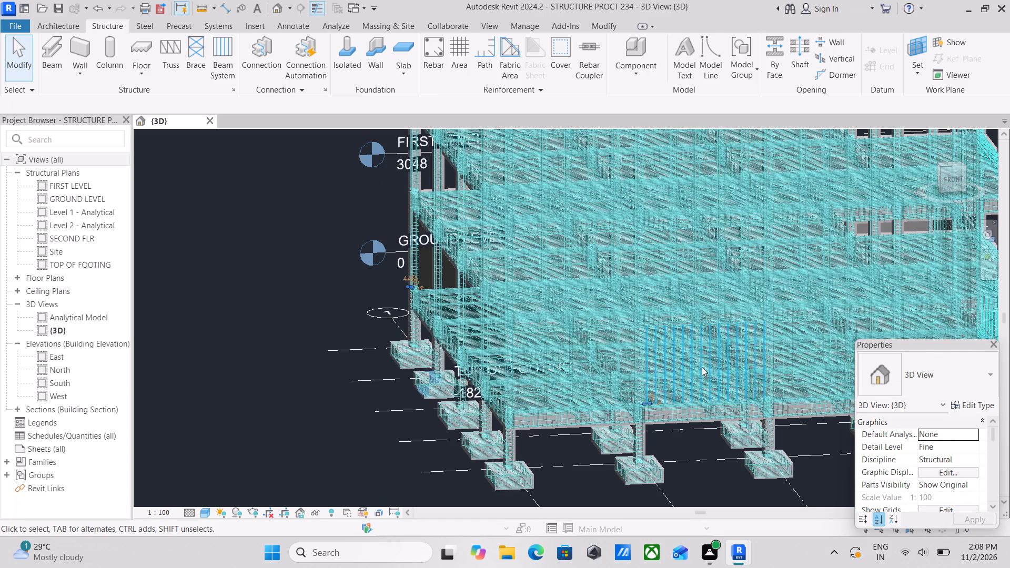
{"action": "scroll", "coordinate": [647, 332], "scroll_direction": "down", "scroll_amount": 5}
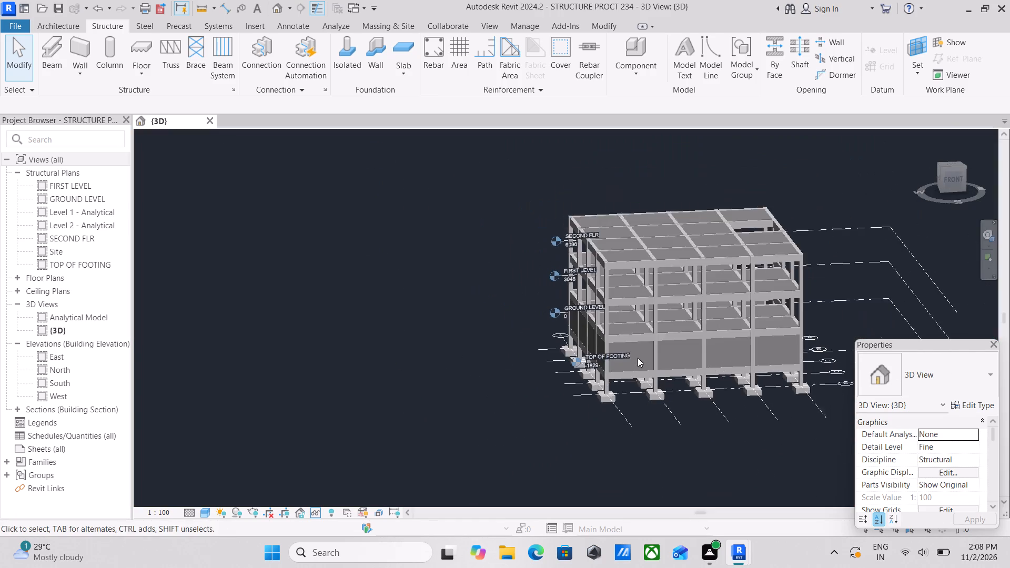
Orient the 3D view to the frame's Left face and focus on the ground-level bay between grids A and B.
{"action": "middle_click_drag", "start_coordinate": [624, 337], "coordinate": [841, 333], "text": "shift"}
{"action": "middle_click_drag", "start_coordinate": [500, 310], "coordinate": [511, 299], "text": "shift"}
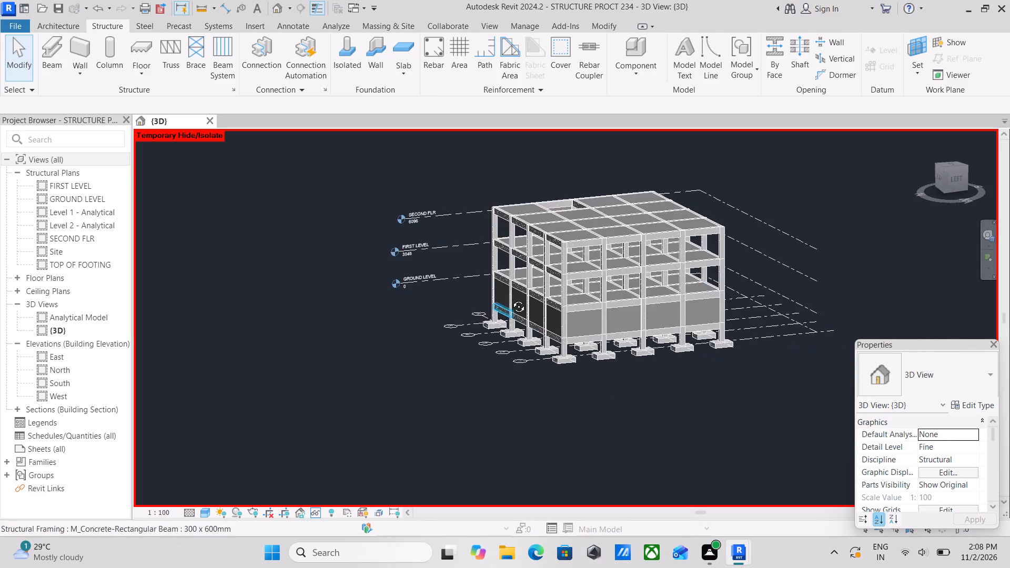
{"action": "middle_click_drag", "start_coordinate": [511, 299], "coordinate": [494, 327], "text": "shift"}
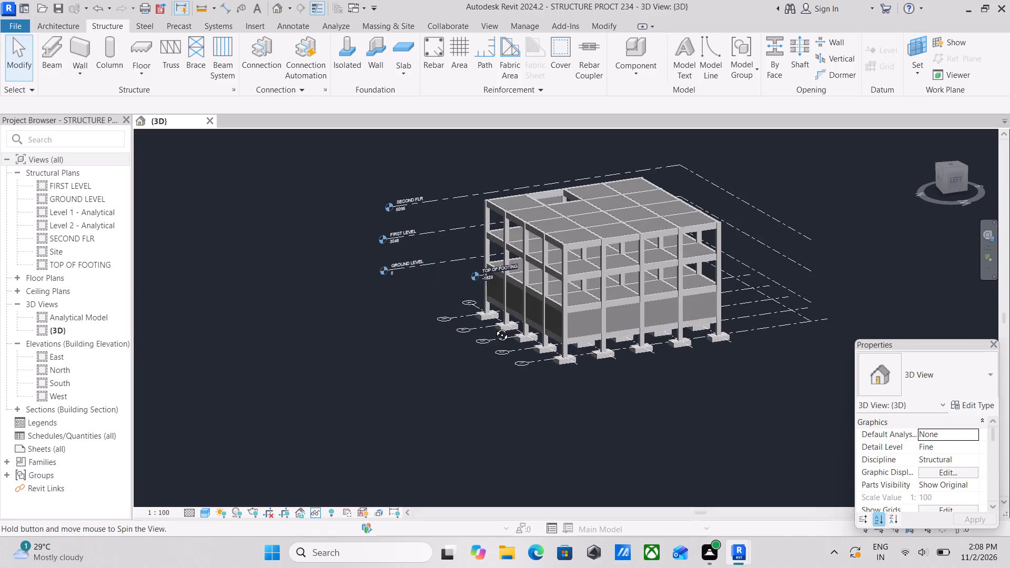
{"action": "left_click", "coordinate": [959, 176]}
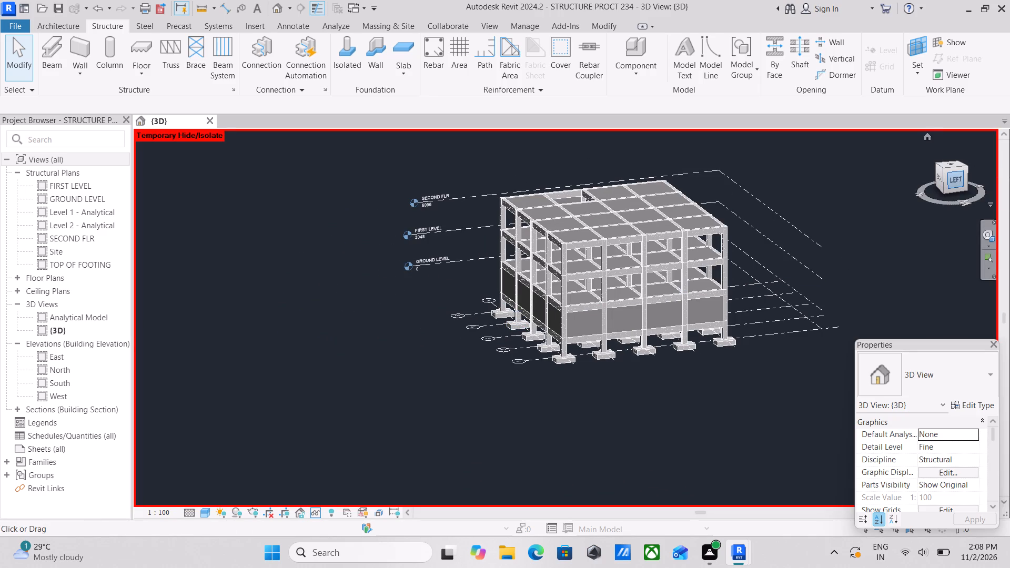
{"action": "scroll", "coordinate": [629, 379], "scroll_direction": "up", "scroll_amount": 3}
{"action": "scroll", "coordinate": [436, 351], "scroll_direction": "up", "scroll_amount": 4}
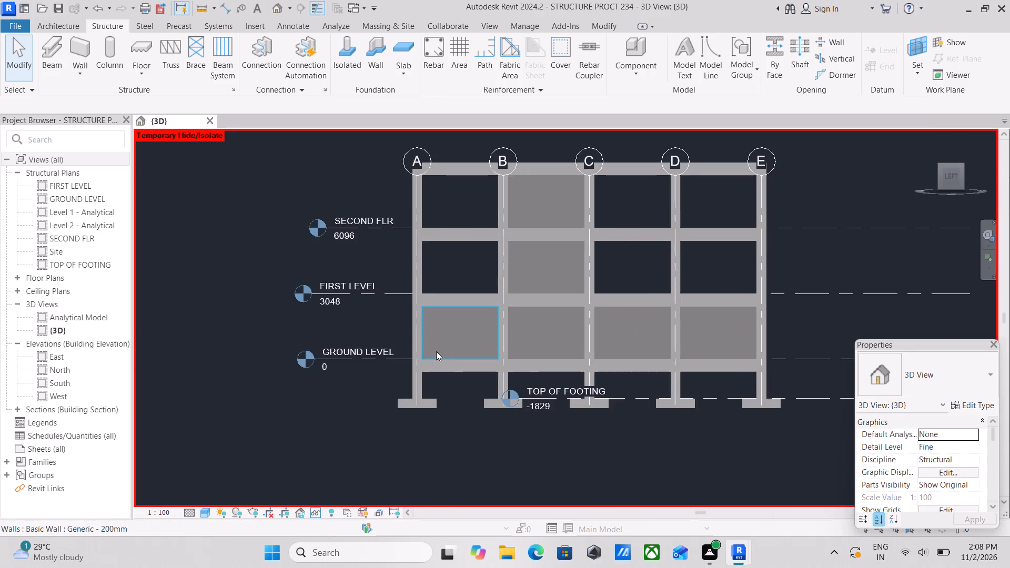
{"action": "scroll", "coordinate": [437, 351], "scroll_direction": "up", "scroll_amount": 4}
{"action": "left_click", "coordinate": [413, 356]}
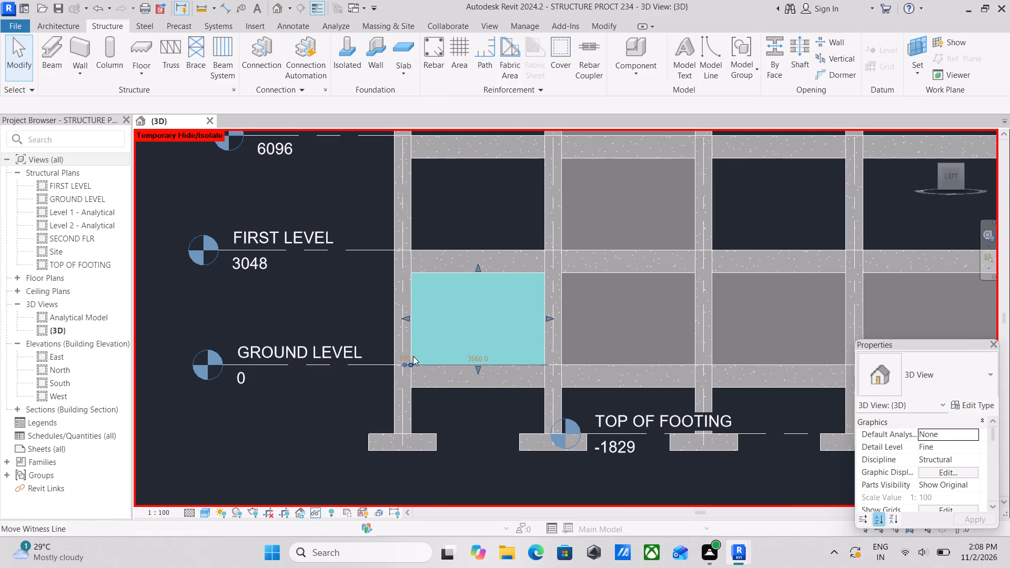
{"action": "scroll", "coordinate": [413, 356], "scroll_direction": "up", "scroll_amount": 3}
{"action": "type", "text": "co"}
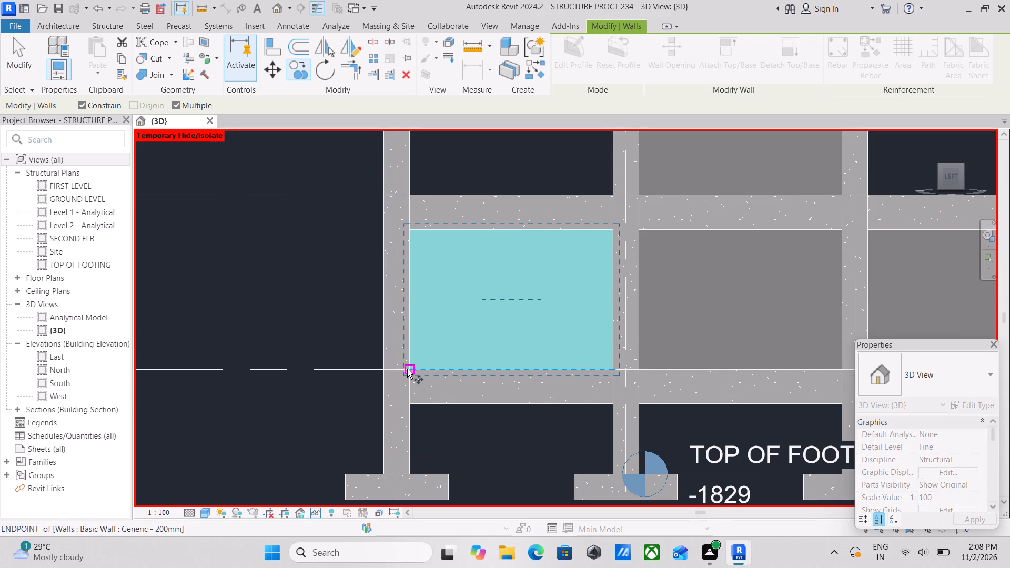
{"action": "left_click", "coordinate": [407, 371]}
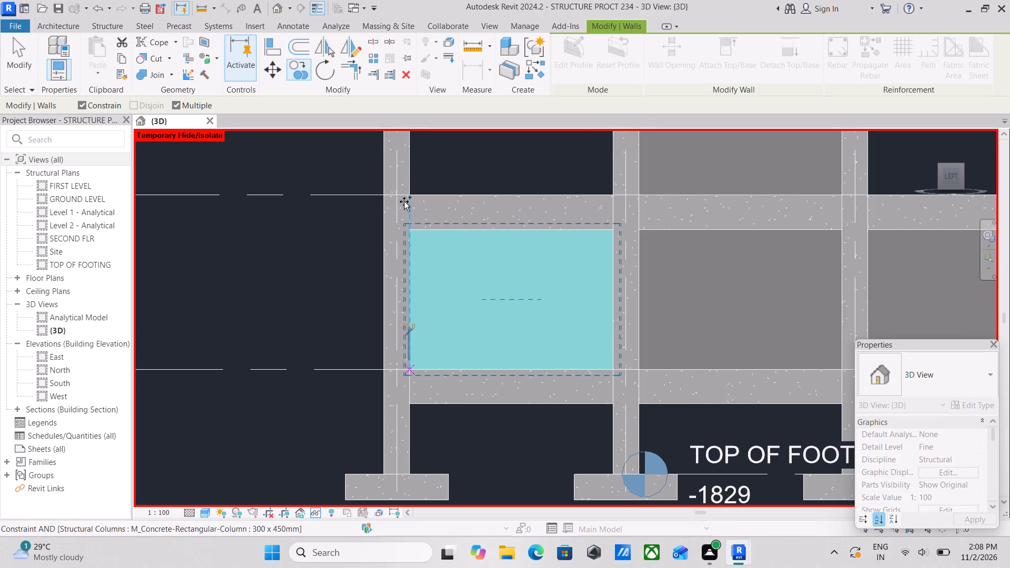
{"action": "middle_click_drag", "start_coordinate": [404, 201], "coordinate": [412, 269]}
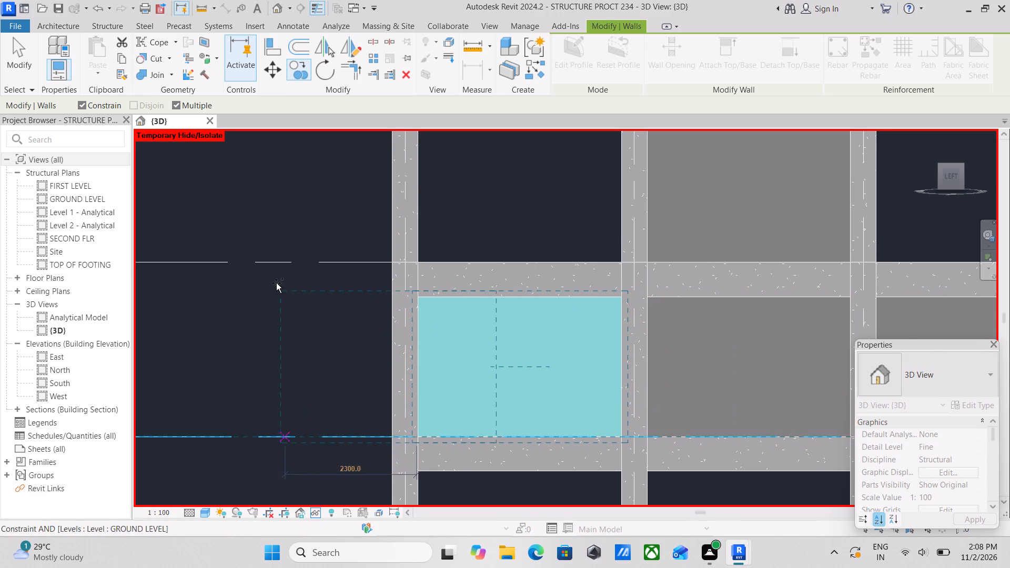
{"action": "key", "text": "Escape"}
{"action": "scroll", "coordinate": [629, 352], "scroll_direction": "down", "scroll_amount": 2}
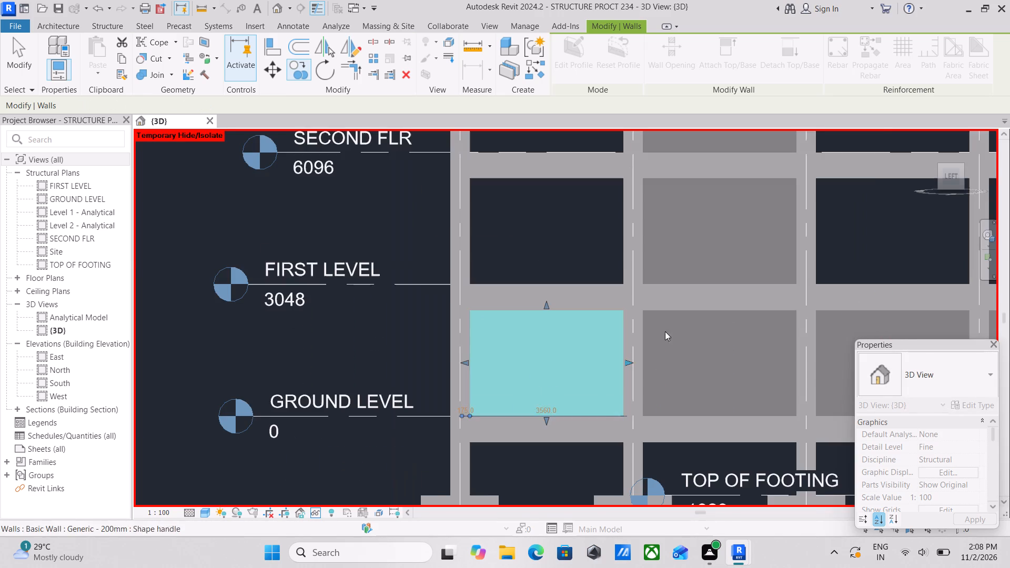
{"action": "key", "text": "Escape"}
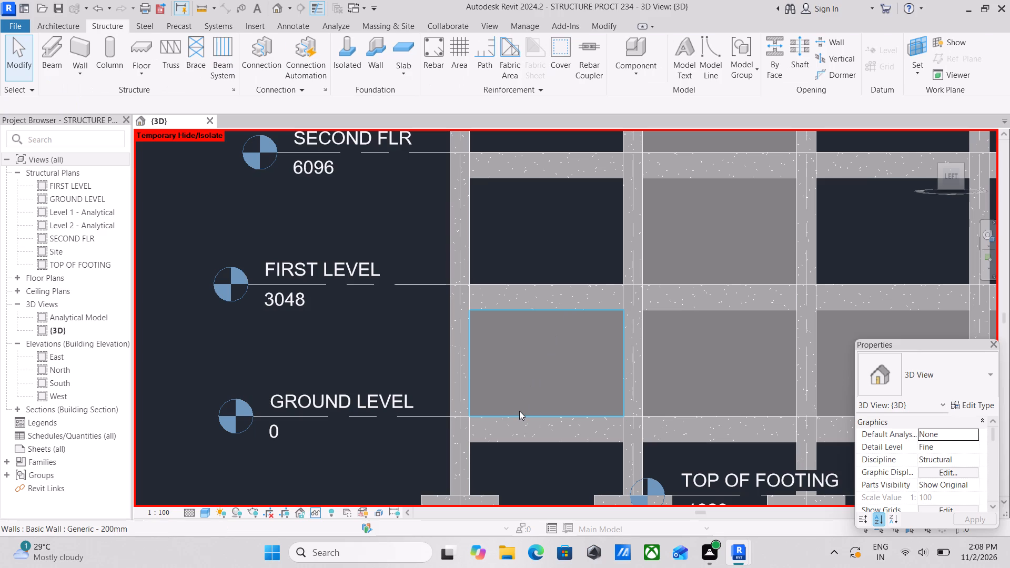
Copy the ground-level wall on grid 1 between grids A and B about 3100 mm up to FIRST LEVEL, with Constrain off.
{"action": "left_click", "coordinate": [519, 411]}
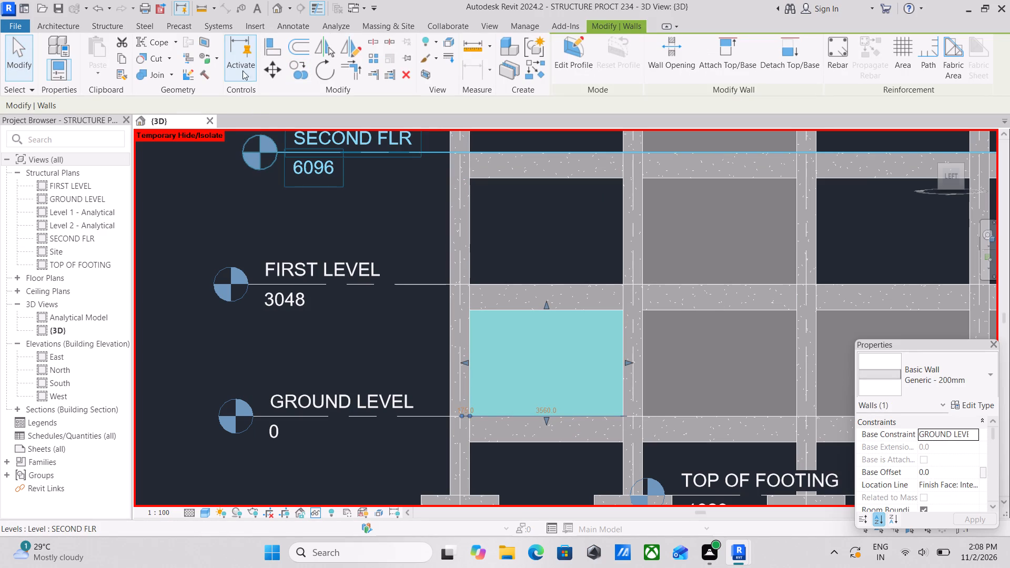
{"action": "left_click", "coordinate": [291, 75]}
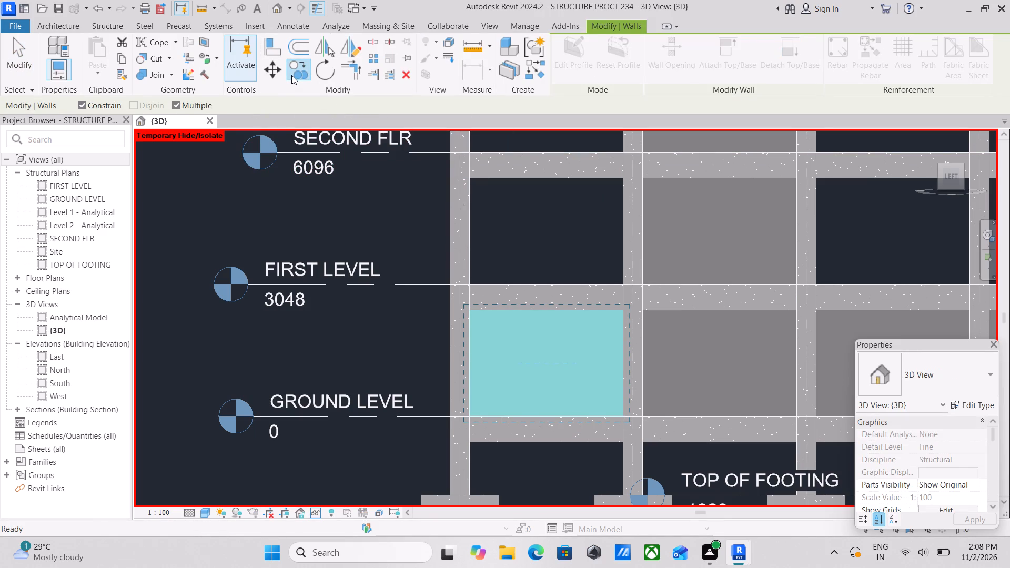
{"action": "left_click", "coordinate": [80, 104]}
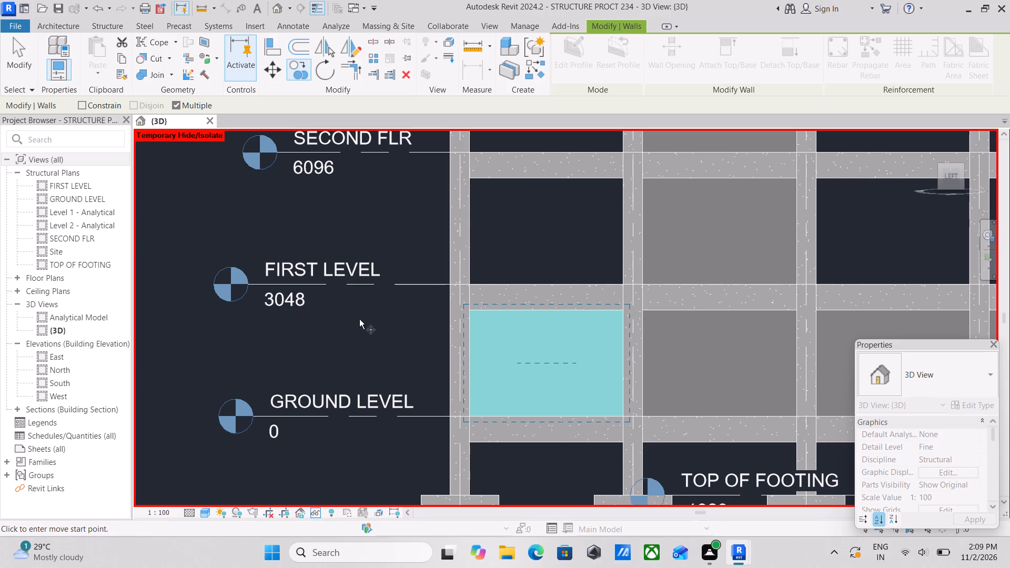
{"action": "left_click", "coordinate": [469, 417]}
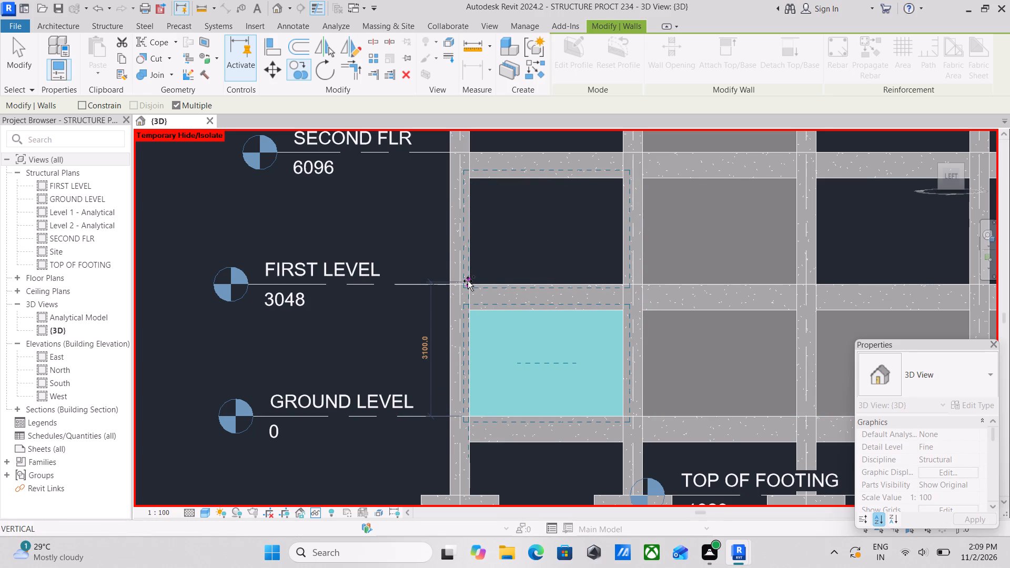
{"action": "left_click", "coordinate": [468, 281]}
Try to place another copy of the wall at SECOND FLR between grids A and B, at the column and beam corner.
{"action": "scroll", "coordinate": [483, 270], "scroll_direction": "down", "scroll_amount": 2}
{"action": "middle_click_drag", "start_coordinate": [483, 270], "coordinate": [479, 305]}
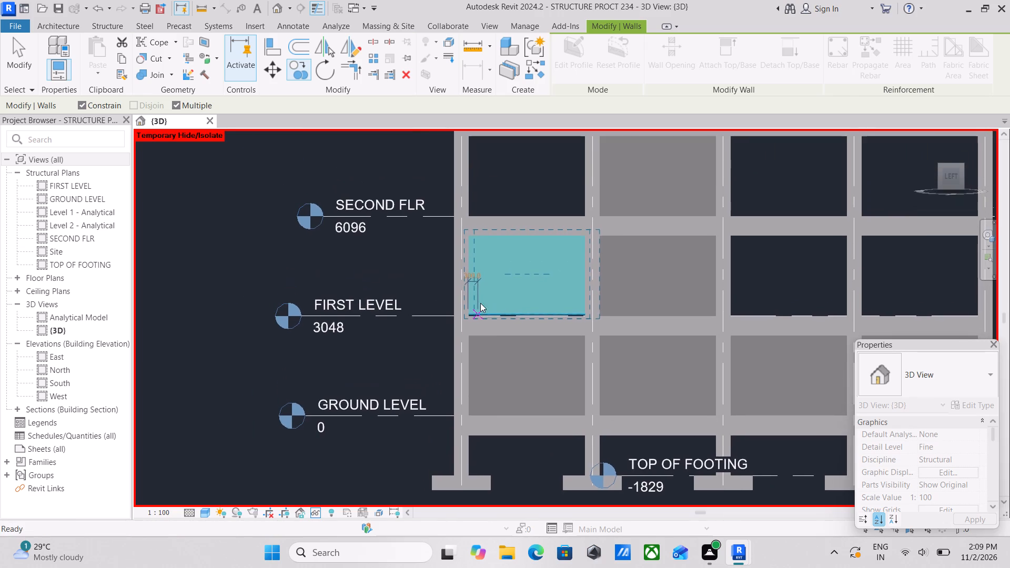
{"action": "scroll", "coordinate": [474, 226], "scroll_direction": "up", "scroll_amount": 3}
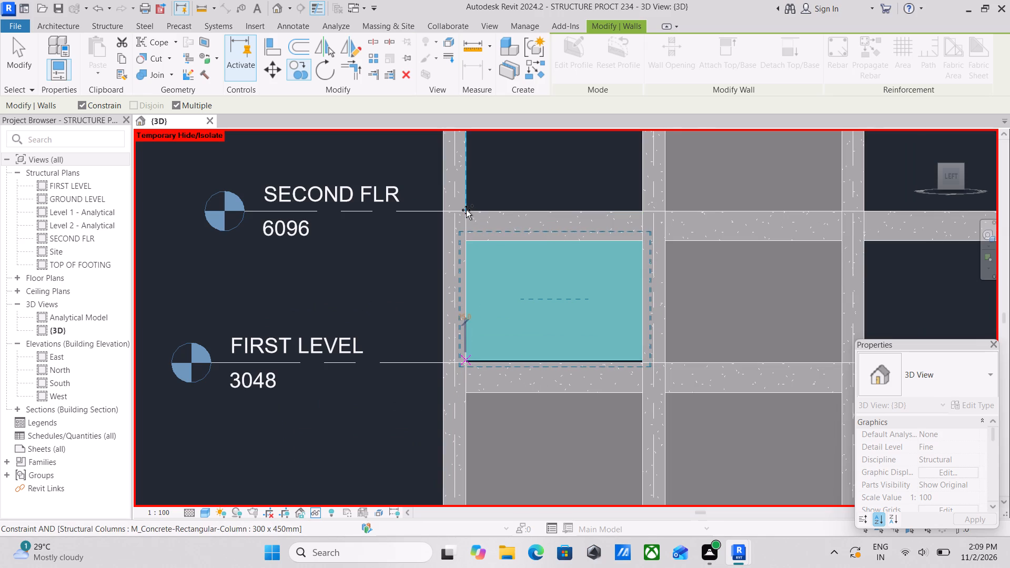
{"action": "scroll", "coordinate": [466, 210], "scroll_direction": "up", "scroll_amount": 5}
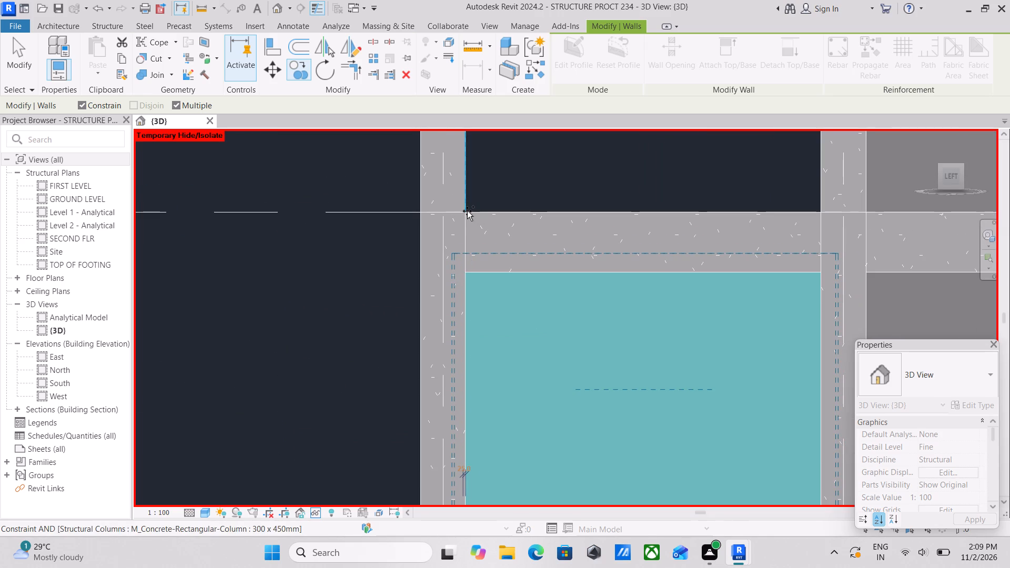
{"action": "left_click", "coordinate": [467, 211]}
{"action": "scroll", "coordinate": [467, 212], "scroll_direction": "down", "scroll_amount": 5}
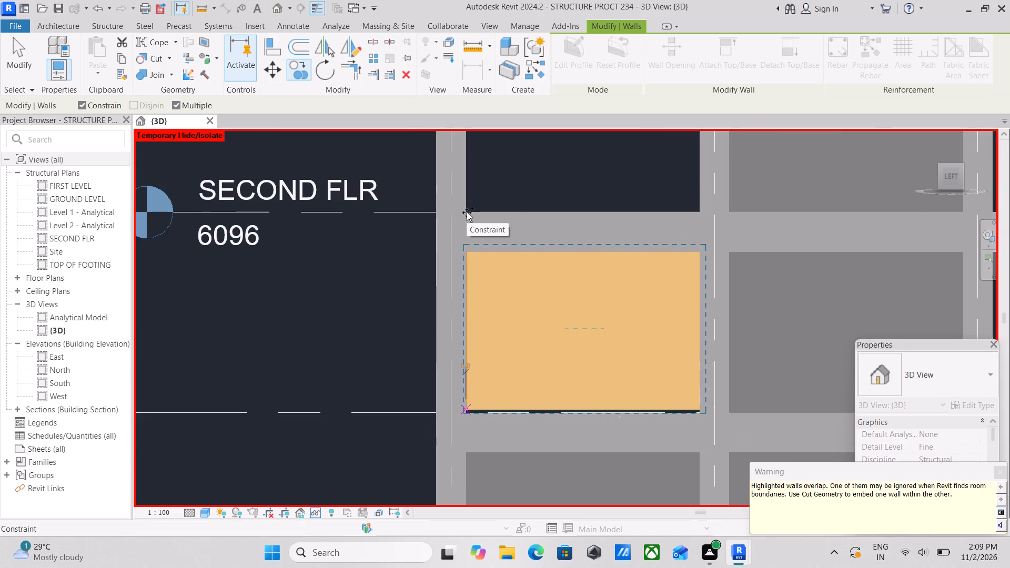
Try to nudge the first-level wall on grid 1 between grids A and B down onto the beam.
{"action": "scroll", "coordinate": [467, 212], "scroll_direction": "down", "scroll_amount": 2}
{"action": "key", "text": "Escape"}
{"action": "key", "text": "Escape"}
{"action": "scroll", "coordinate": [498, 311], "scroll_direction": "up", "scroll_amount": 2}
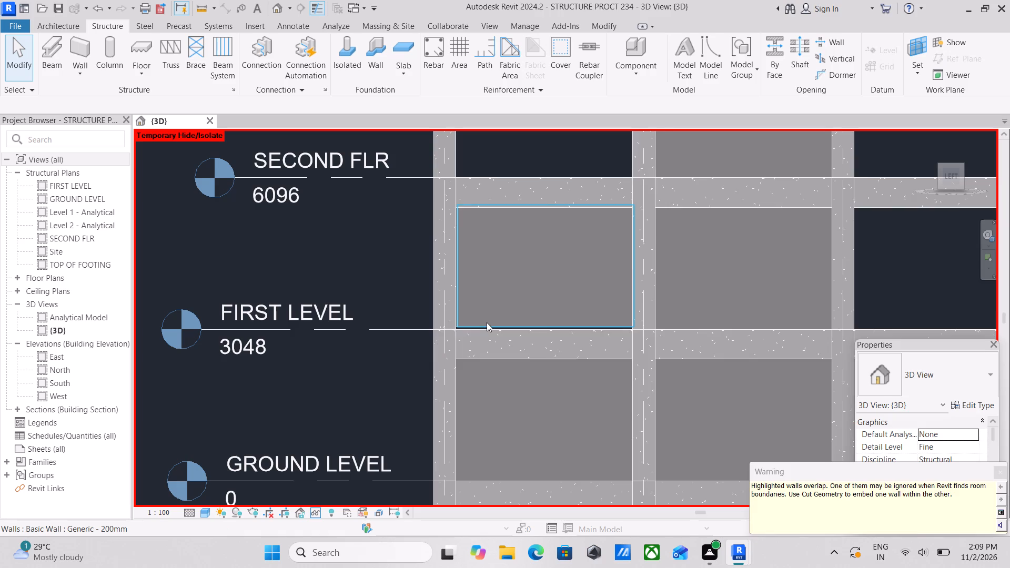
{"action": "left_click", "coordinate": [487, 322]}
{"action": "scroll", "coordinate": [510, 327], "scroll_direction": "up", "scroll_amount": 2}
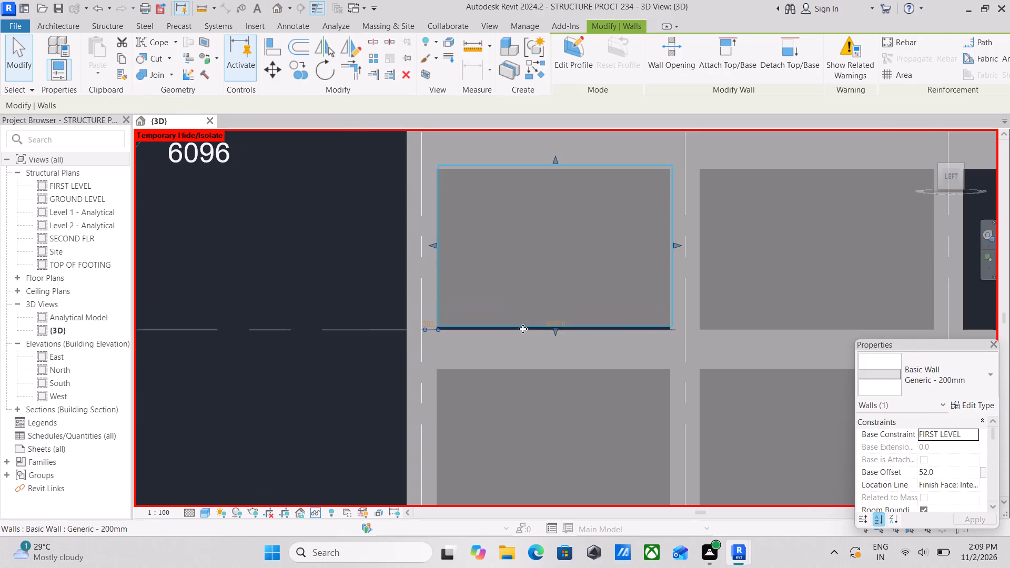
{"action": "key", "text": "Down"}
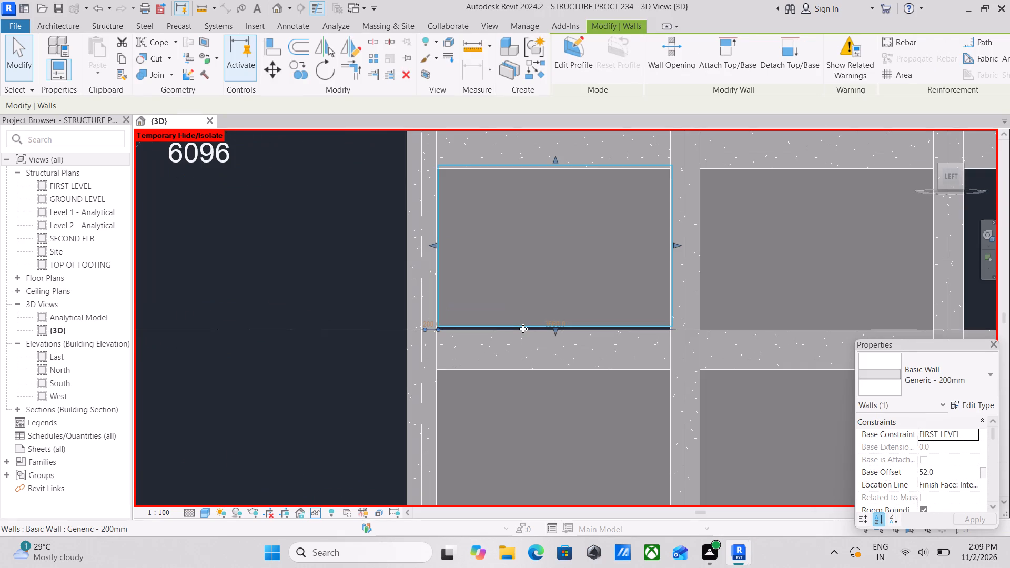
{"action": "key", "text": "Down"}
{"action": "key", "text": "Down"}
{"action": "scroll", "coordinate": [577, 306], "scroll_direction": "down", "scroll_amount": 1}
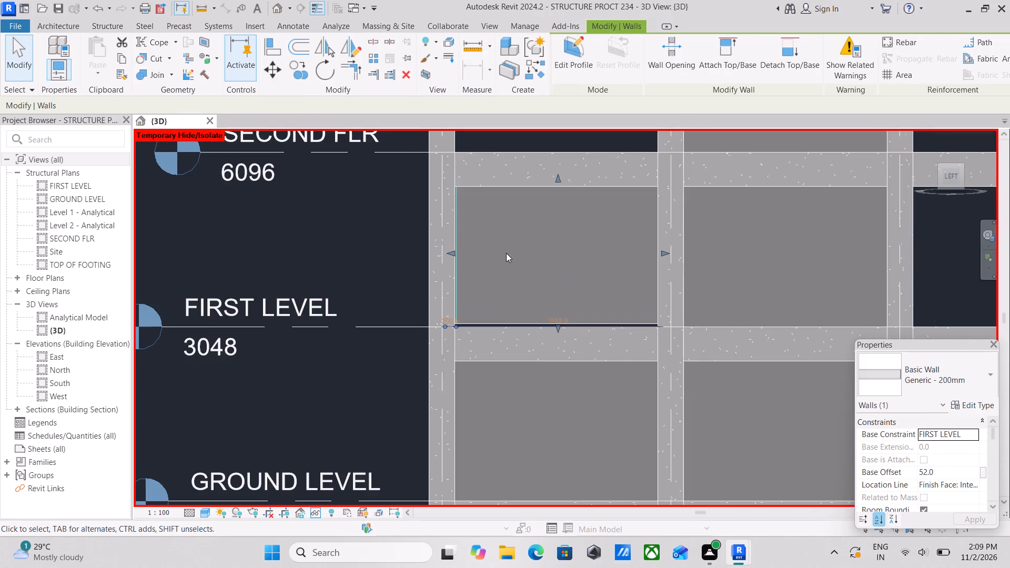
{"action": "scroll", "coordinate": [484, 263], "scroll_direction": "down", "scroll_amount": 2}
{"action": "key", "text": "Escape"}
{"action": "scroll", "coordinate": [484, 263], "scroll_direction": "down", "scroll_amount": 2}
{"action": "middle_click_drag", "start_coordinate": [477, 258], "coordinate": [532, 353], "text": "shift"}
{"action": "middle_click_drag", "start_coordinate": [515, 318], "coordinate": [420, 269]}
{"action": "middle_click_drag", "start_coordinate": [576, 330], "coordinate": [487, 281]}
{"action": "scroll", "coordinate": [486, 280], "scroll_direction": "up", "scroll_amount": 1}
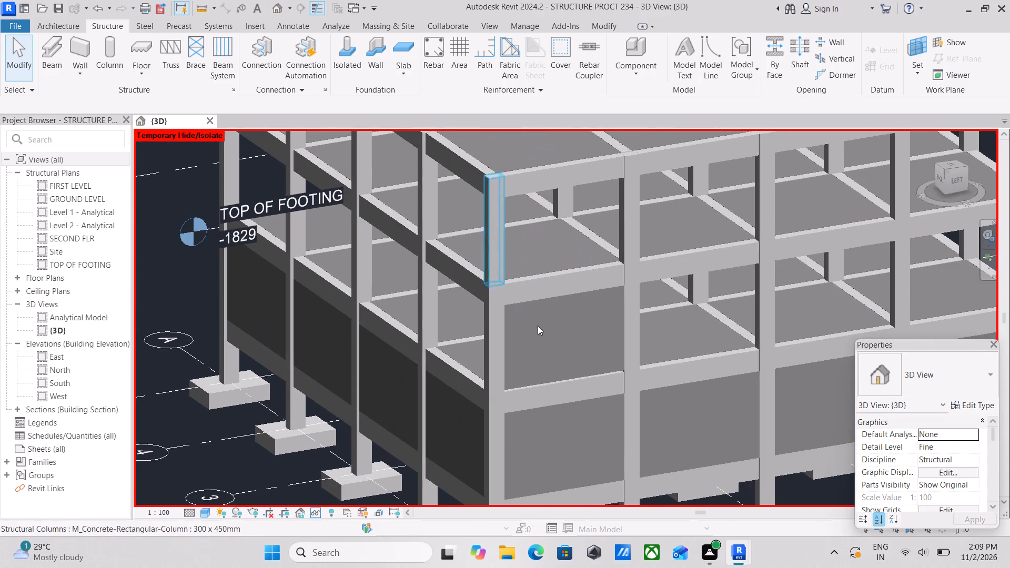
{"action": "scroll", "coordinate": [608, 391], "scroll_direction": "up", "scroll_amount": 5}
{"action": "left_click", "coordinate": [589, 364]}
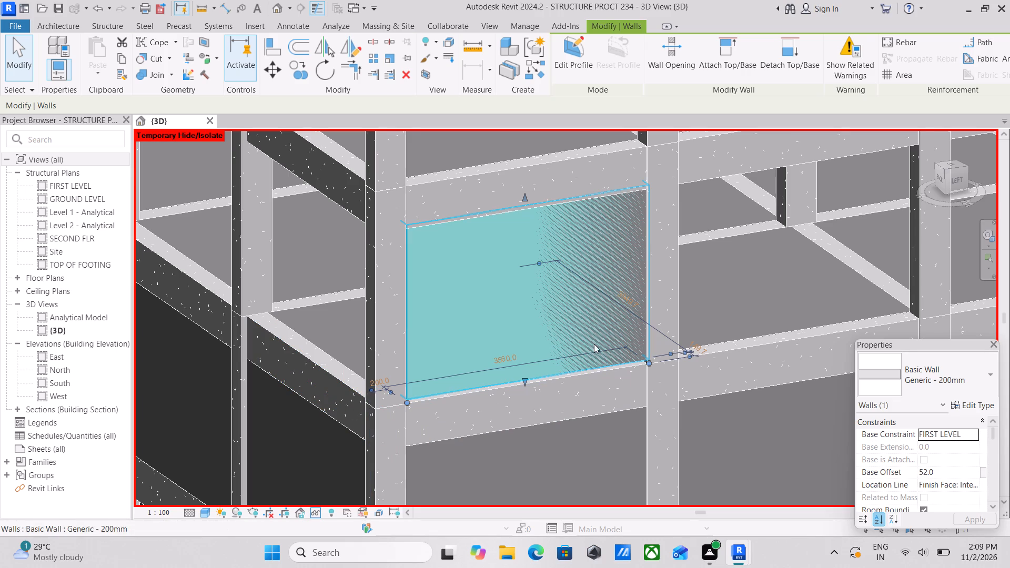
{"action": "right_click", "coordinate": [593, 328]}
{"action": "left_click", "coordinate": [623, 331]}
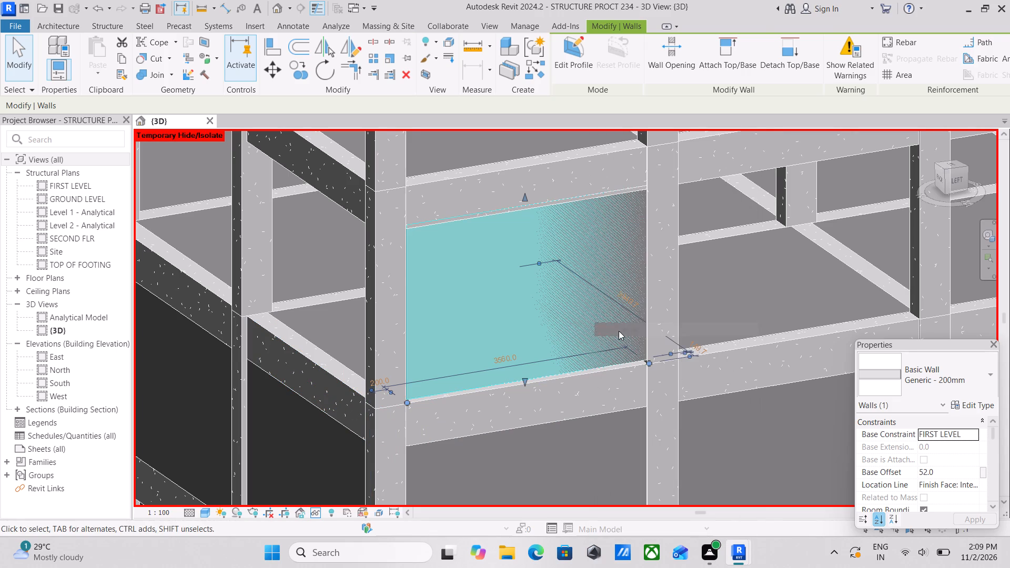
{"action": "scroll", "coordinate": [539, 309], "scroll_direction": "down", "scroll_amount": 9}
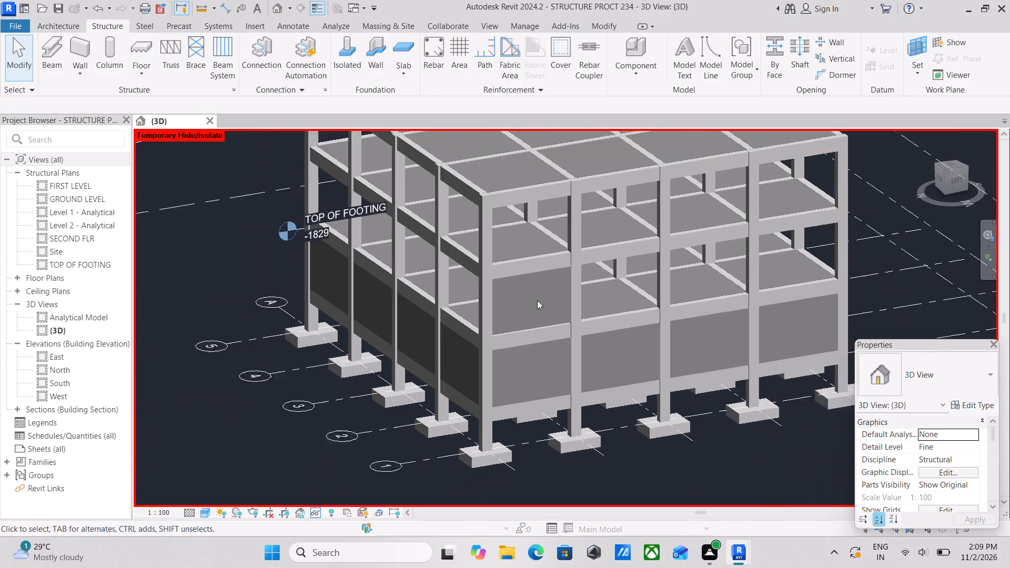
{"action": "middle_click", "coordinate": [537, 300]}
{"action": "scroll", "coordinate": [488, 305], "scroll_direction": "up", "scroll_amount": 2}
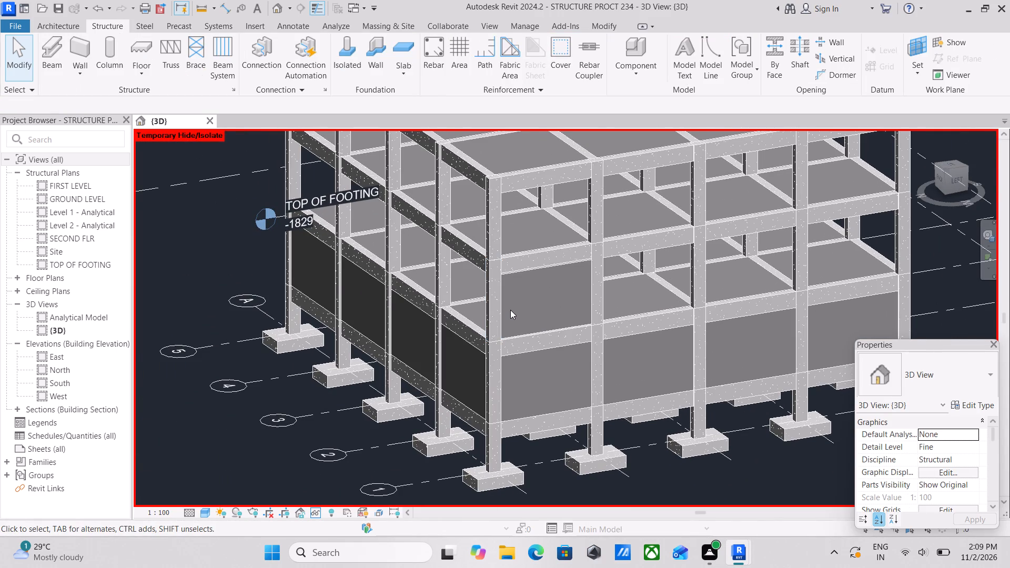
Stretch the base of the first-level wall between grids A and B down to the beam top, giving Base Offset 0.0.
{"action": "left_click", "coordinate": [569, 326]}
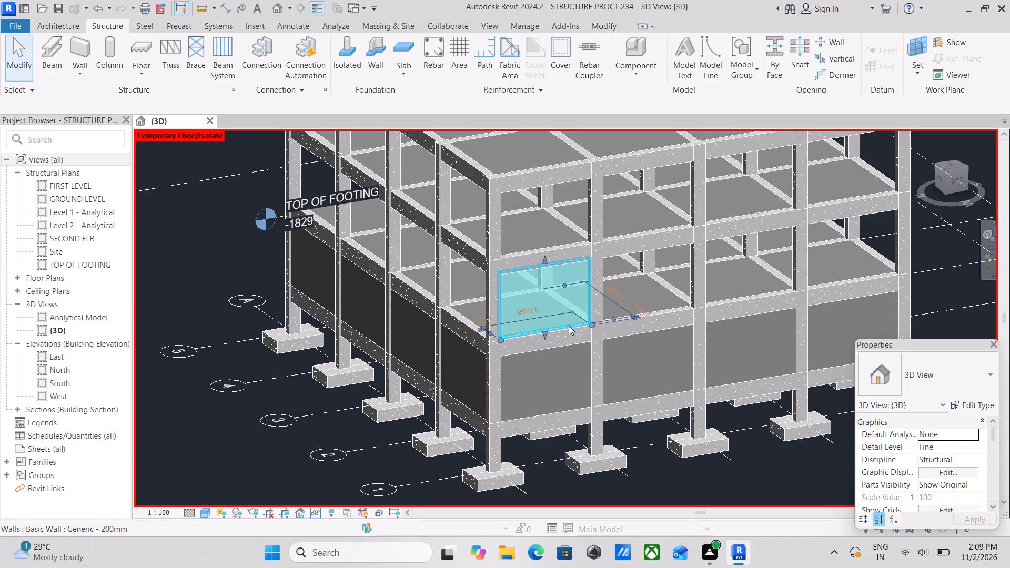
{"action": "left_click", "coordinate": [959, 185]}
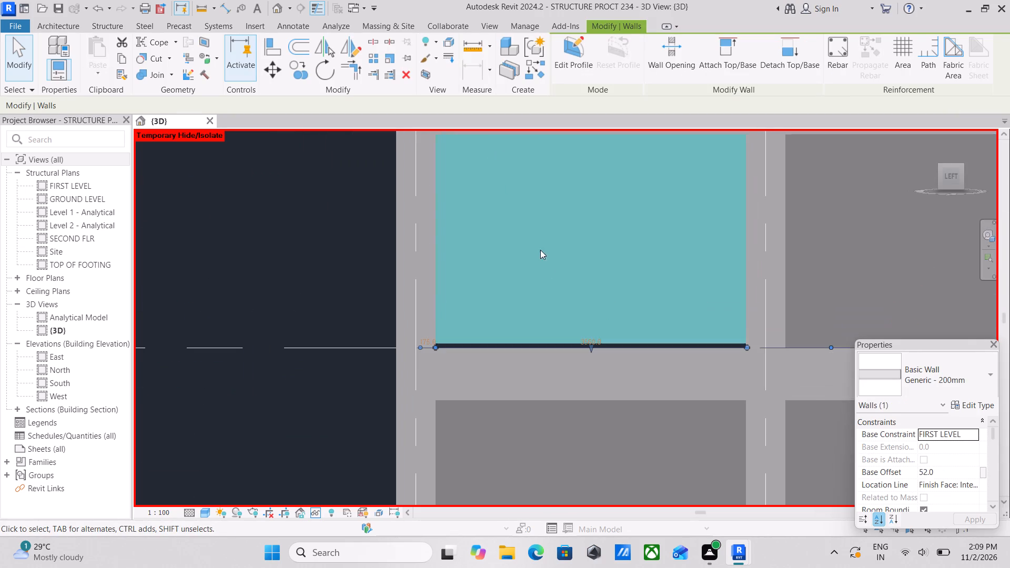
{"action": "scroll", "coordinate": [576, 340], "scroll_direction": "up", "scroll_amount": 2}
{"action": "scroll", "coordinate": [597, 297], "scroll_direction": "down", "scroll_amount": 2}
{"action": "middle_click_drag", "start_coordinate": [597, 297], "coordinate": [592, 227]}
{"action": "scroll", "coordinate": [592, 227], "scroll_direction": "up", "scroll_amount": 1}
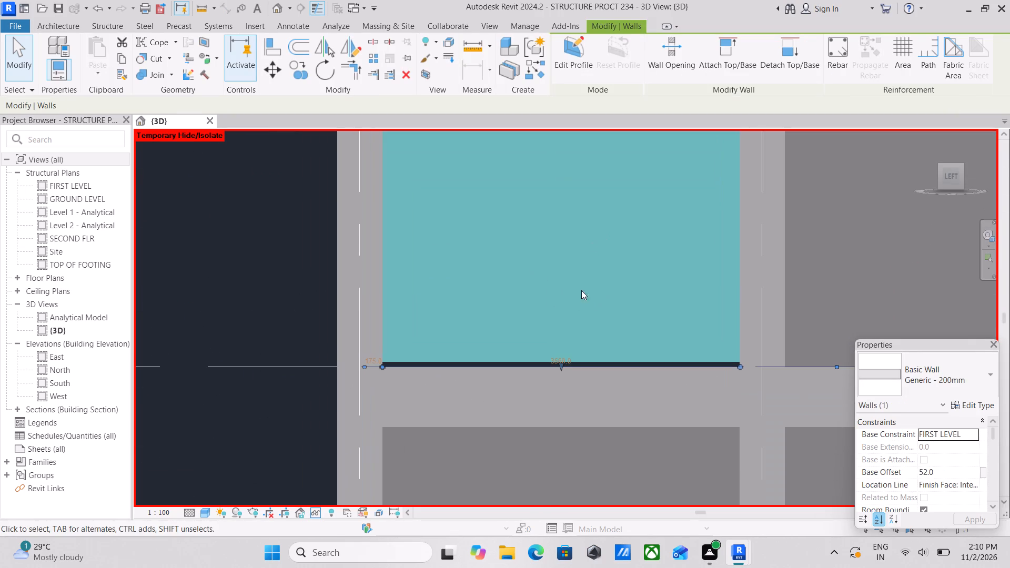
{"action": "scroll", "coordinate": [563, 378], "scroll_direction": "up", "scroll_amount": 3}
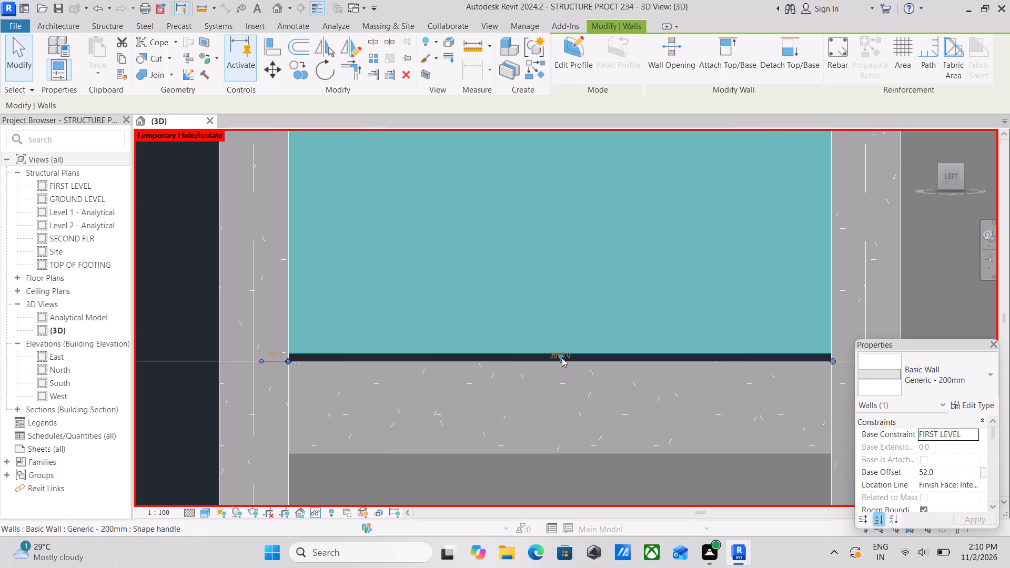
{"action": "scroll", "coordinate": [560, 363], "scroll_direction": "up", "scroll_amount": 5}
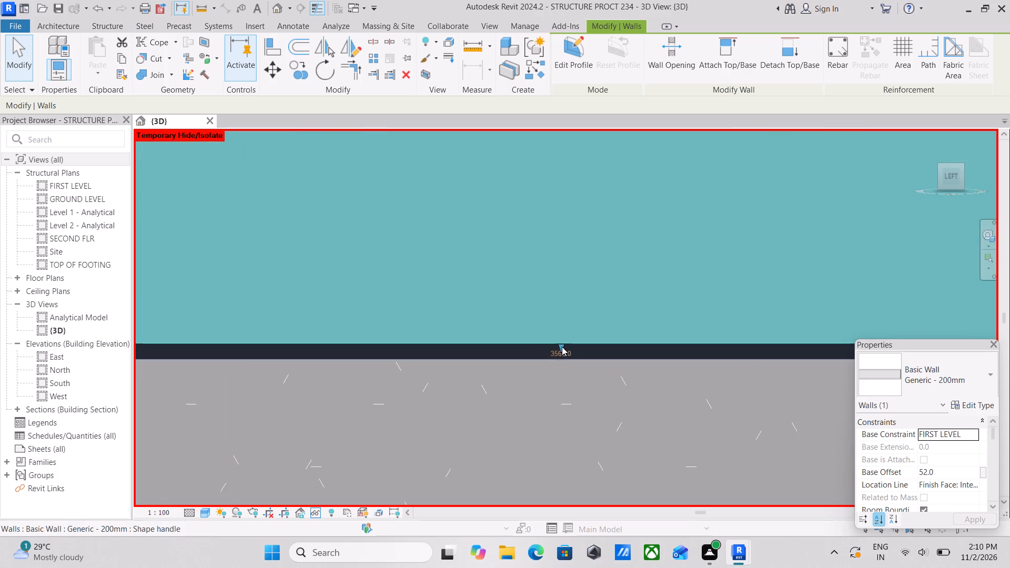
{"action": "scroll", "coordinate": [562, 348], "scroll_direction": "up", "scroll_amount": 9}
{"action": "left_click_drag", "start_coordinate": [563, 337], "coordinate": [562, 349]}
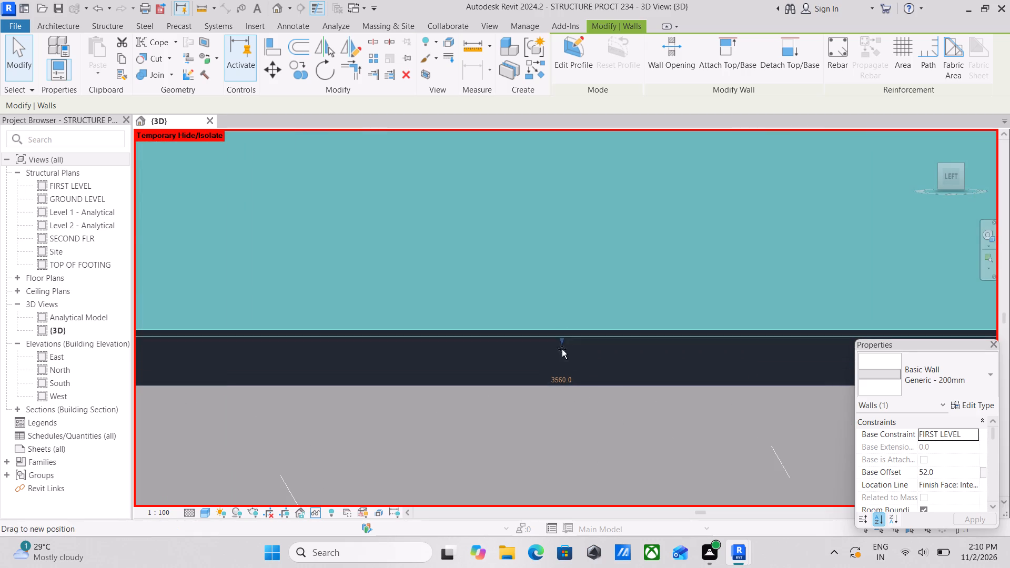
{"action": "left_click_drag", "start_coordinate": [562, 349], "coordinate": [561, 391]}
{"action": "scroll", "coordinate": [562, 370], "scroll_direction": "down", "scroll_amount": 5}
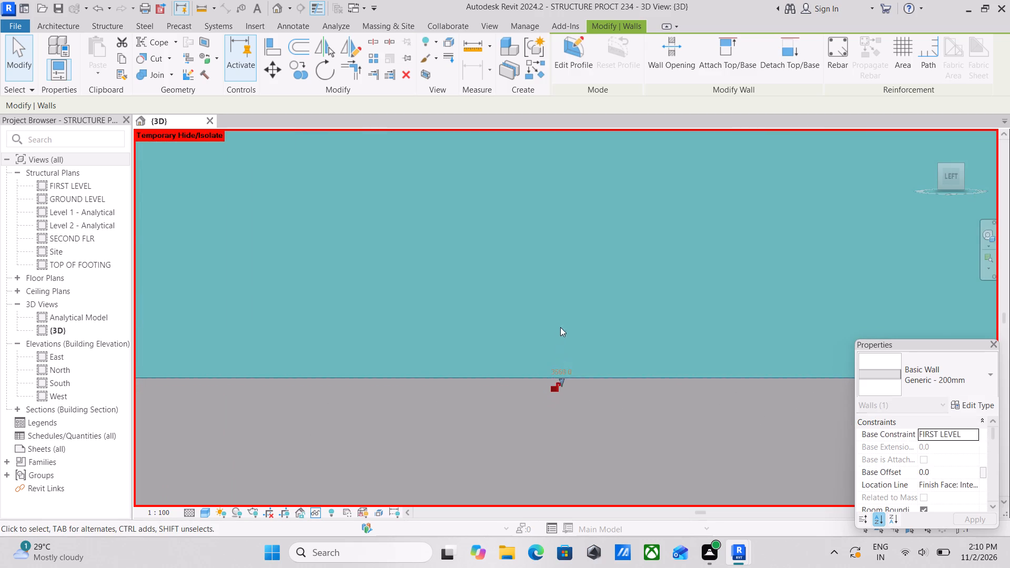
{"action": "scroll", "coordinate": [551, 316], "scroll_direction": "down", "scroll_amount": 5}
{"action": "key", "text": "Escape"}
{"action": "scroll", "coordinate": [537, 307], "scroll_direction": "down", "scroll_amount": 12}
Copy the first-level wall on grid 1 into the adjacent bay between grids B and C, with Multiple on and Constrain off.
{"action": "middle_click_drag", "start_coordinate": [527, 315], "coordinate": [536, 324], "text": "shift"}
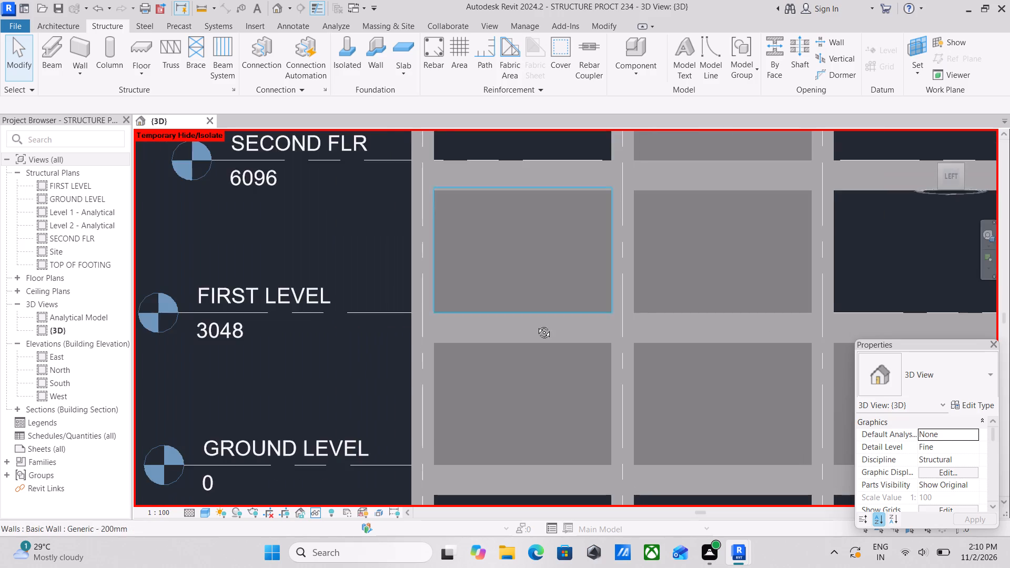
{"action": "middle_click_drag", "start_coordinate": [536, 324], "coordinate": [619, 433], "text": "shift"}
{"action": "scroll", "coordinate": [615, 429], "scroll_direction": "up", "scroll_amount": 1, "text": "shift"}
{"action": "scroll", "coordinate": [596, 329], "scroll_direction": "down", "scroll_amount": 1}
{"action": "middle_click_drag", "start_coordinate": [591, 329], "coordinate": [536, 358], "text": "shift"}
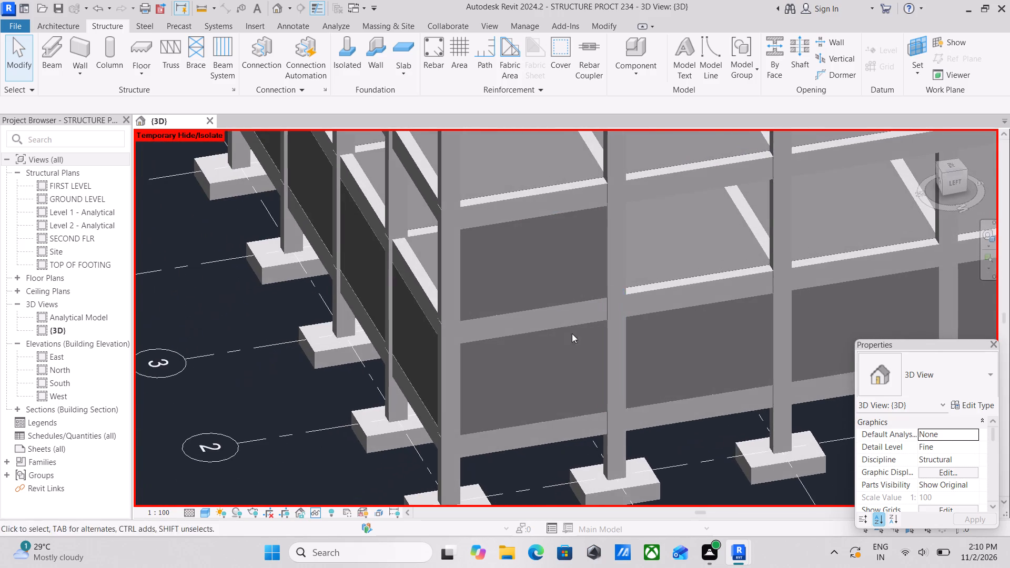
{"action": "scroll", "coordinate": [583, 326], "scroll_direction": "down", "scroll_amount": 3}
{"action": "middle_click_drag", "start_coordinate": [573, 326], "coordinate": [554, 333]}
{"action": "scroll", "coordinate": [554, 333], "scroll_direction": "up", "scroll_amount": 4}
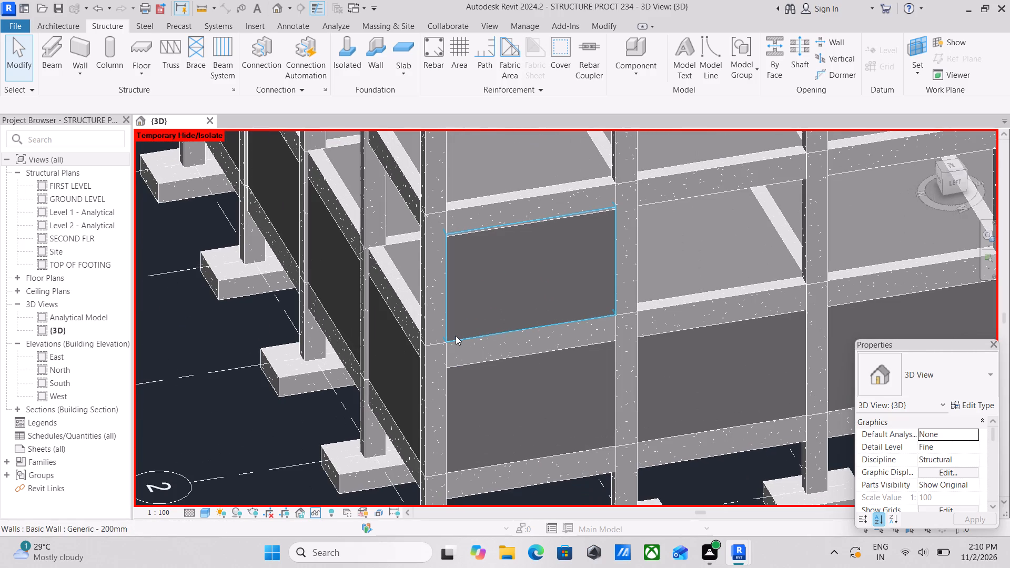
{"action": "left_click", "coordinate": [456, 336]}
{"action": "scroll", "coordinate": [700, 227], "scroll_direction": "down", "scroll_amount": 1}
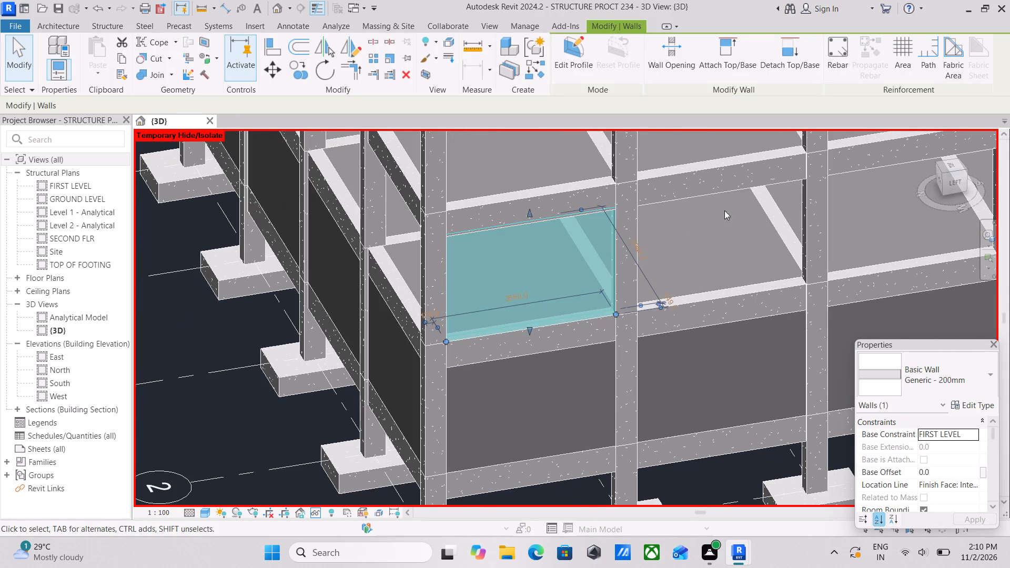
{"action": "scroll", "coordinate": [639, 256], "scroll_direction": "down", "scroll_amount": 3}
{"action": "middle_click_drag", "start_coordinate": [635, 259], "coordinate": [570, 252]}
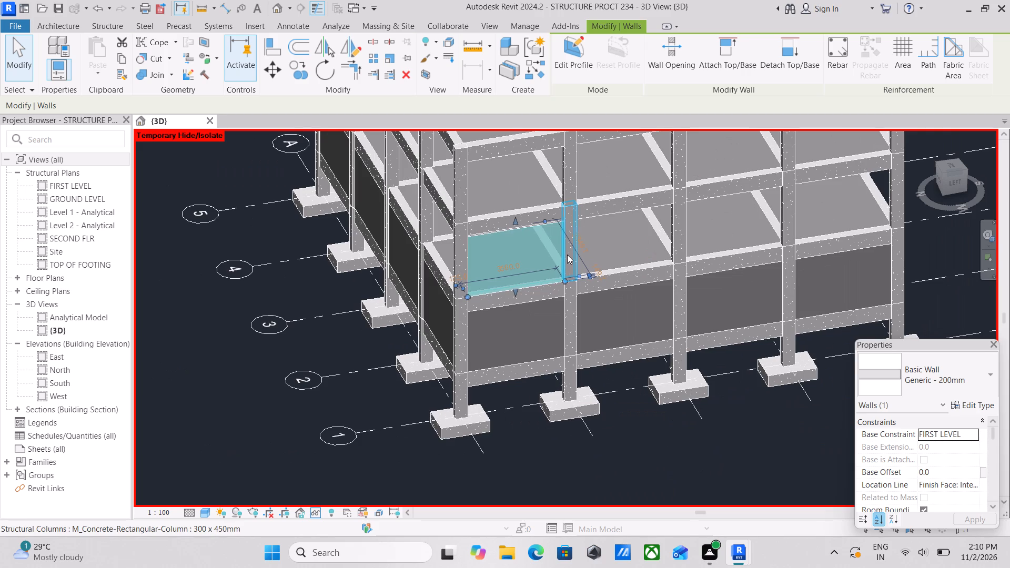
{"action": "type", "text": "co"}
{"action": "scroll", "coordinate": [527, 286], "scroll_direction": "up", "scroll_amount": 3}
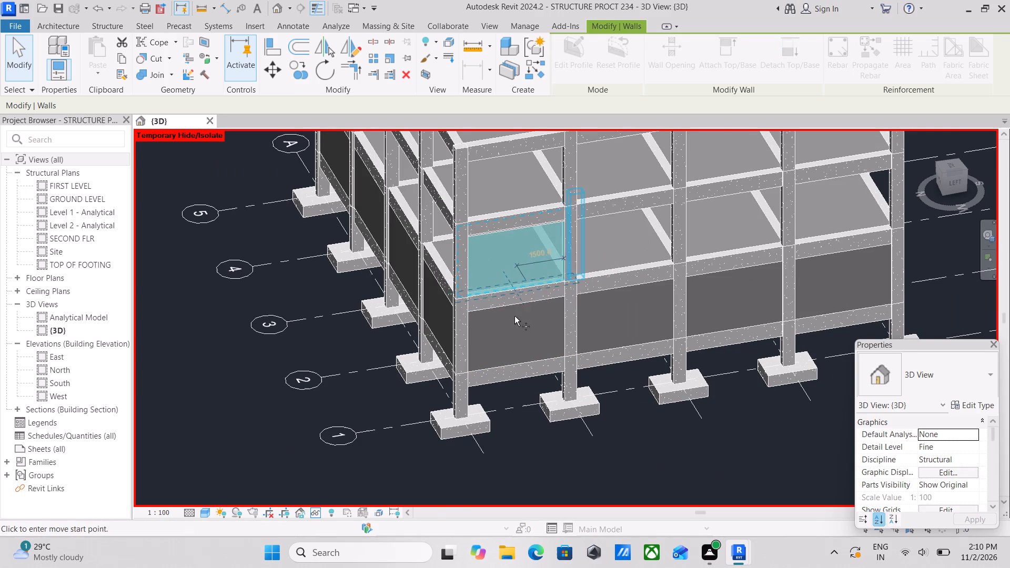
{"action": "scroll", "coordinate": [479, 304], "scroll_direction": "up", "scroll_amount": 3}
{"action": "scroll", "coordinate": [413, 308], "scroll_direction": "up", "scroll_amount": 4}
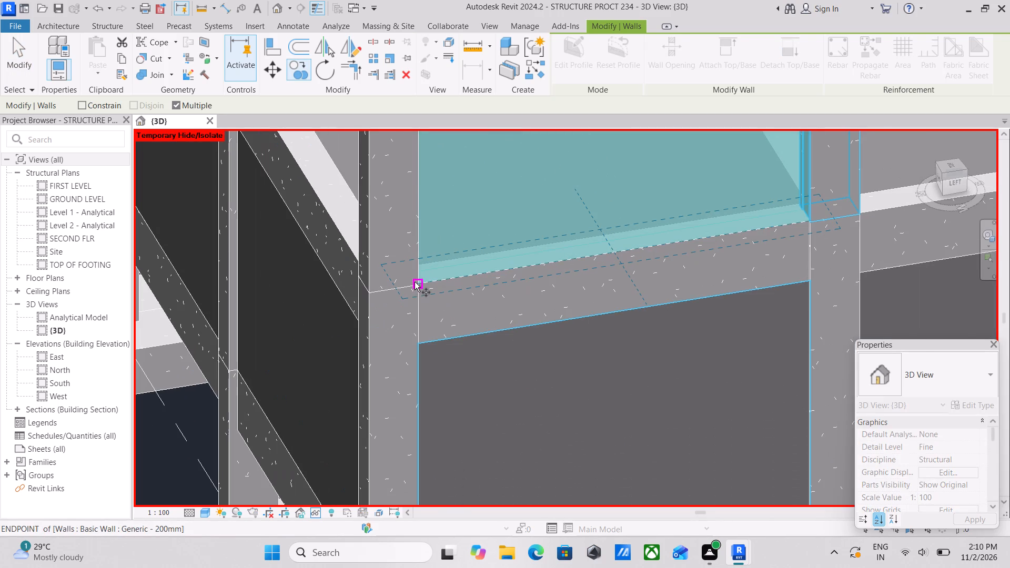
{"action": "left_click", "coordinate": [416, 281]}
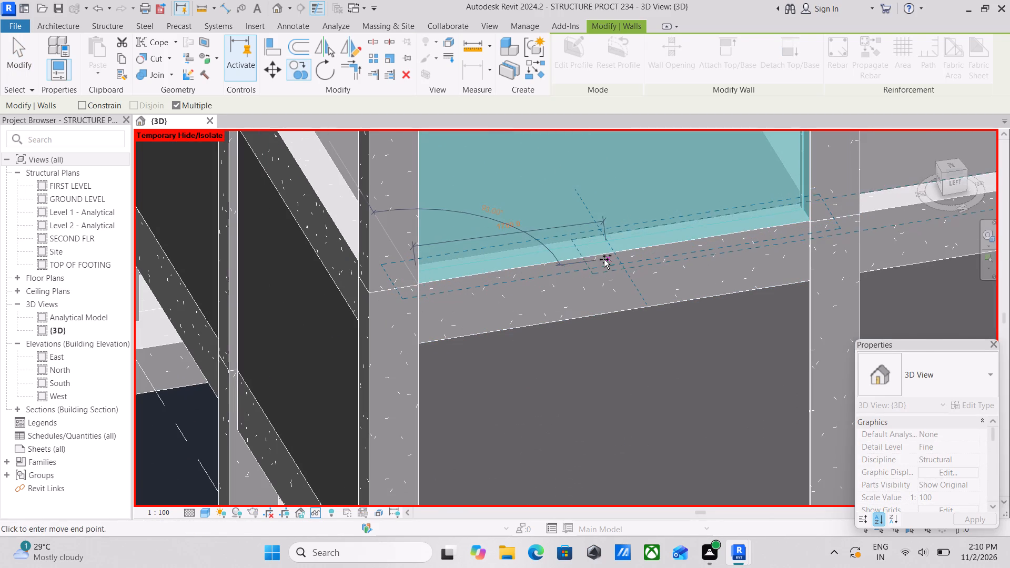
{"action": "middle_click_drag", "start_coordinate": [604, 259], "coordinate": [426, 294]}
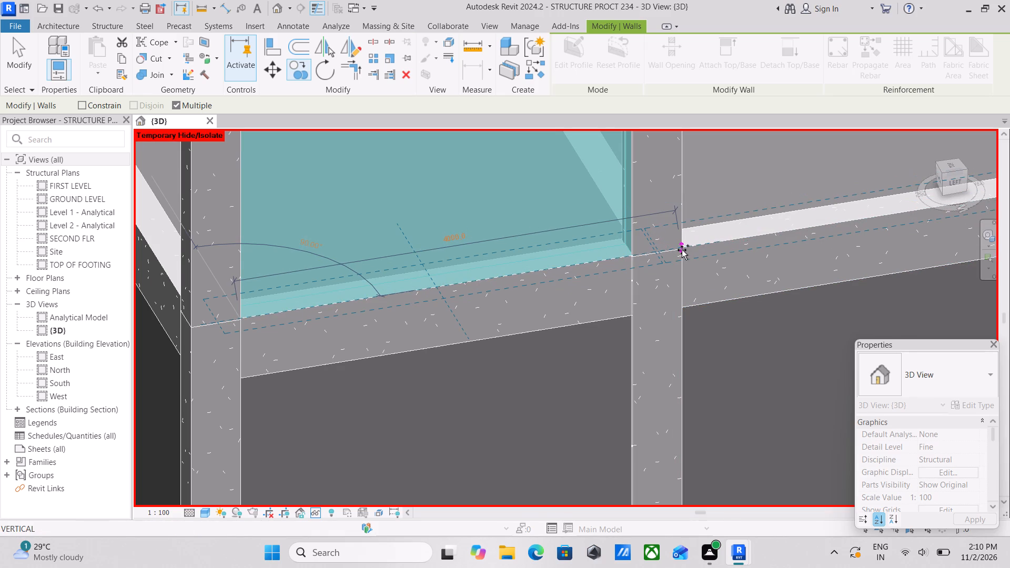
{"action": "left_click", "coordinate": [682, 248]}
Place another copy of the first-level wall in the grid 1 bay between grids C and D, at the column and beam corner.
{"action": "scroll", "coordinate": [695, 240], "scroll_direction": "down", "scroll_amount": 3}
{"action": "middle_click_drag", "start_coordinate": [695, 240], "coordinate": [365, 293]}
{"action": "scroll", "coordinate": [365, 293], "scroll_direction": "up", "scroll_amount": 1}
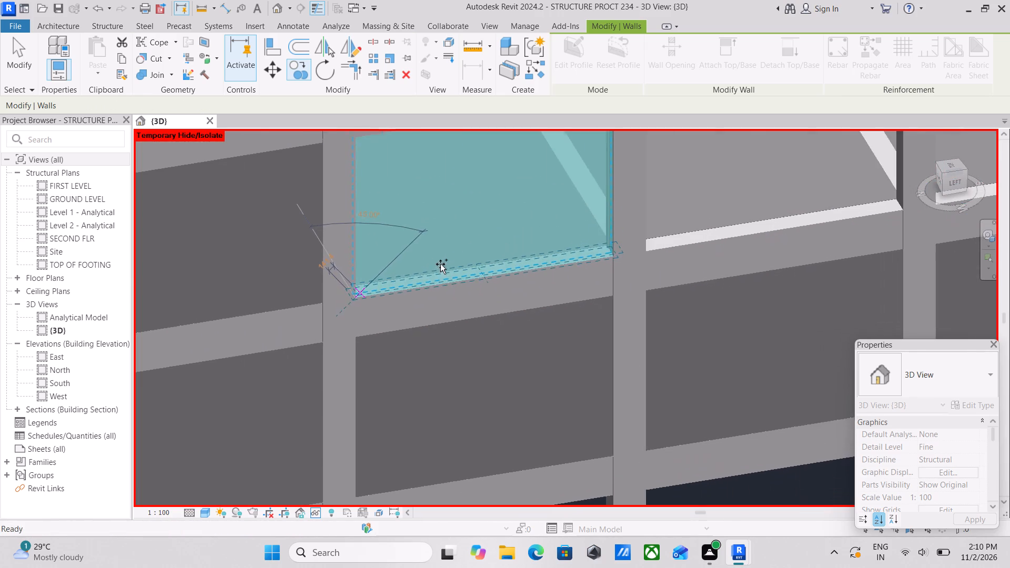
{"action": "middle_click_drag", "start_coordinate": [613, 233], "coordinate": [548, 274]}
{"action": "scroll", "coordinate": [640, 273], "scroll_direction": "up", "scroll_amount": 4}
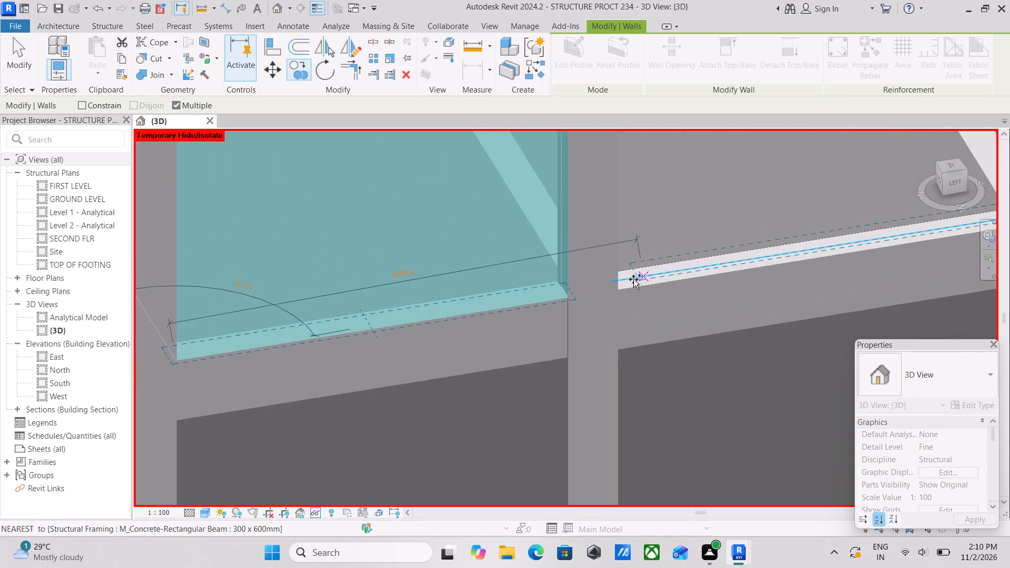
{"action": "scroll", "coordinate": [633, 279], "scroll_direction": "up", "scroll_amount": 1}
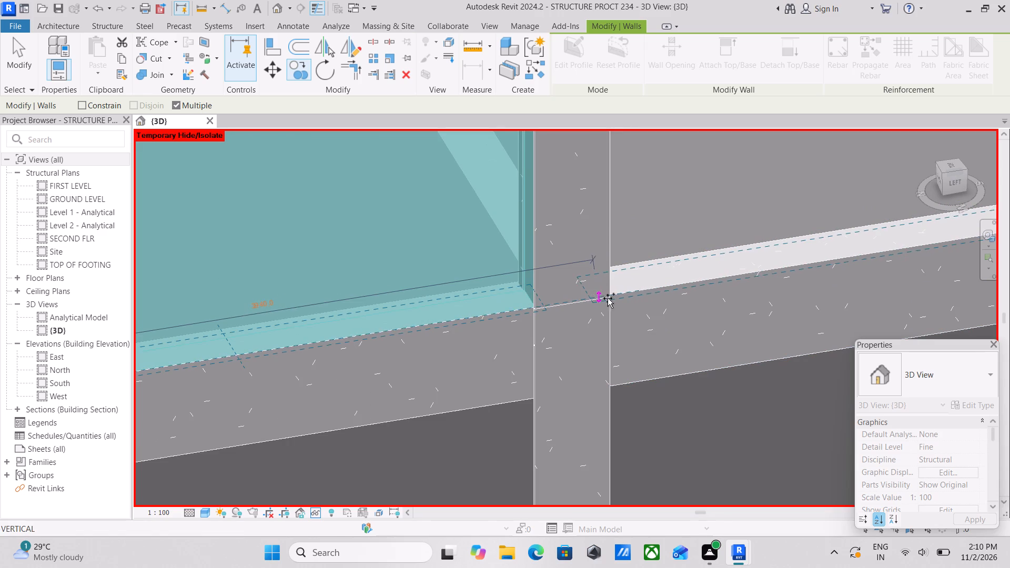
{"action": "left_click", "coordinate": [609, 293]}
Place the last first-level wall copy in the grid 1 bay between grids D and E and finish copying.
{"action": "scroll", "coordinate": [633, 275], "scroll_direction": "down", "scroll_amount": 5}
{"action": "middle_click_drag", "start_coordinate": [649, 266], "coordinate": [395, 338]}
{"action": "scroll", "coordinate": [583, 271], "scroll_direction": "down", "scroll_amount": 3}
{"action": "middle_click_drag", "start_coordinate": [583, 271], "coordinate": [514, 310]}
{"action": "scroll", "coordinate": [519, 312], "scroll_direction": "up", "scroll_amount": 1}
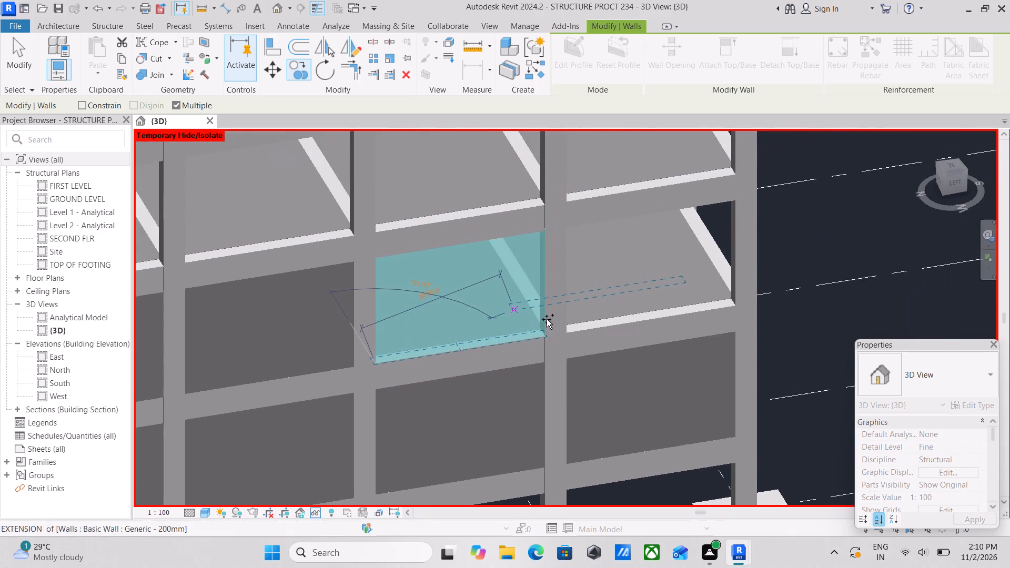
{"action": "scroll", "coordinate": [570, 336], "scroll_direction": "up", "scroll_amount": 5}
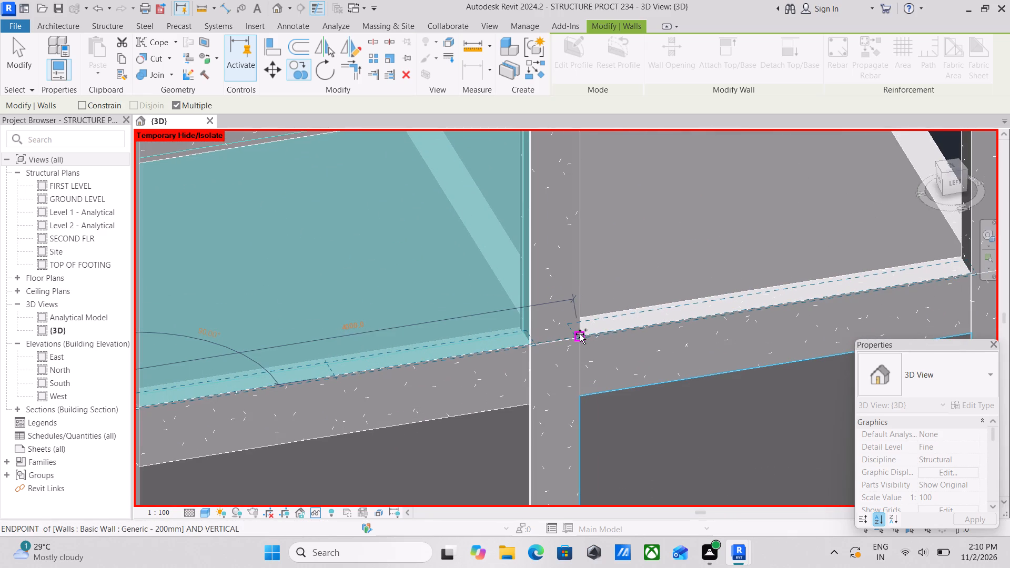
{"action": "left_click", "coordinate": [580, 334]}
{"action": "scroll", "coordinate": [580, 333], "scroll_direction": "down", "scroll_amount": 13}
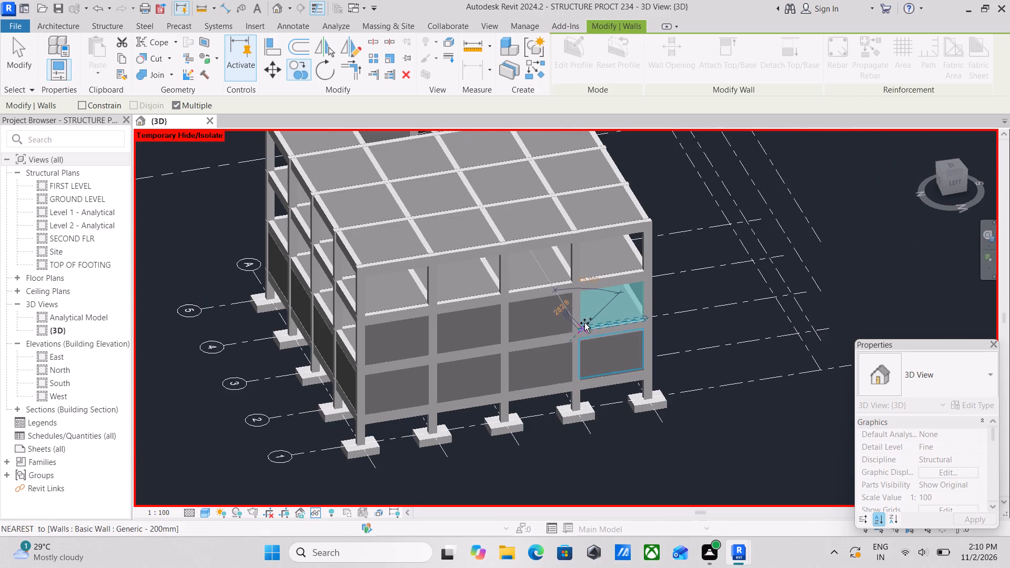
{"action": "key", "text": "Escape"}
{"action": "scroll", "coordinate": [586, 321], "scroll_direction": "down", "scroll_amount": 3}
{"action": "key", "text": "Escape"}
{"action": "scroll", "coordinate": [591, 316], "scroll_direction": "down", "scroll_amount": 2}
{"action": "key", "text": "Escape"}
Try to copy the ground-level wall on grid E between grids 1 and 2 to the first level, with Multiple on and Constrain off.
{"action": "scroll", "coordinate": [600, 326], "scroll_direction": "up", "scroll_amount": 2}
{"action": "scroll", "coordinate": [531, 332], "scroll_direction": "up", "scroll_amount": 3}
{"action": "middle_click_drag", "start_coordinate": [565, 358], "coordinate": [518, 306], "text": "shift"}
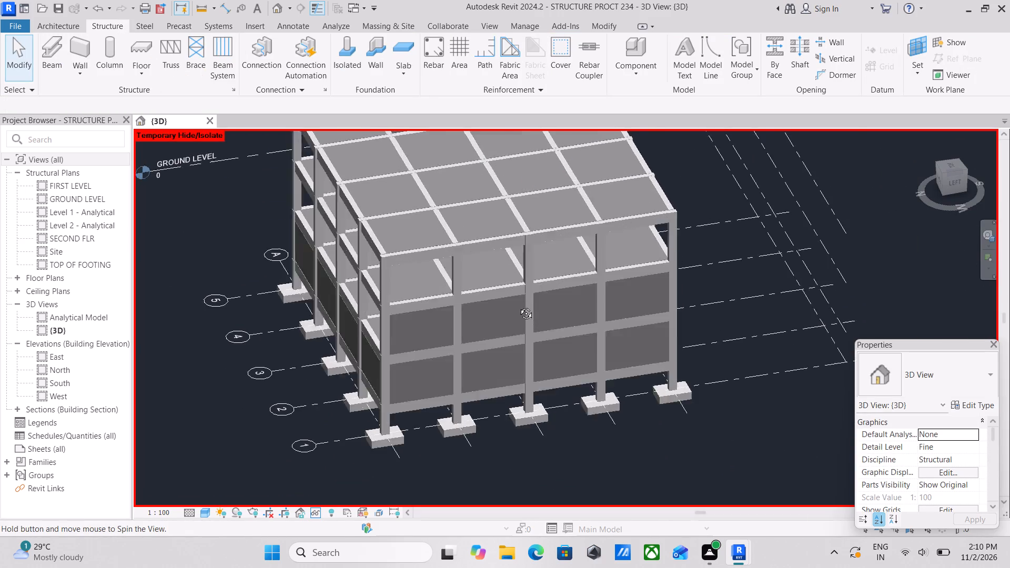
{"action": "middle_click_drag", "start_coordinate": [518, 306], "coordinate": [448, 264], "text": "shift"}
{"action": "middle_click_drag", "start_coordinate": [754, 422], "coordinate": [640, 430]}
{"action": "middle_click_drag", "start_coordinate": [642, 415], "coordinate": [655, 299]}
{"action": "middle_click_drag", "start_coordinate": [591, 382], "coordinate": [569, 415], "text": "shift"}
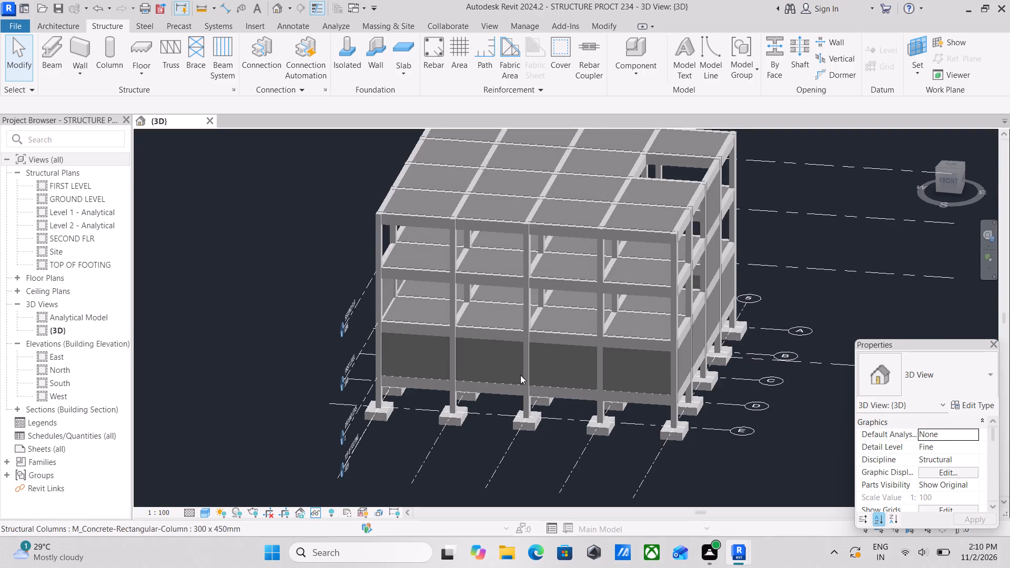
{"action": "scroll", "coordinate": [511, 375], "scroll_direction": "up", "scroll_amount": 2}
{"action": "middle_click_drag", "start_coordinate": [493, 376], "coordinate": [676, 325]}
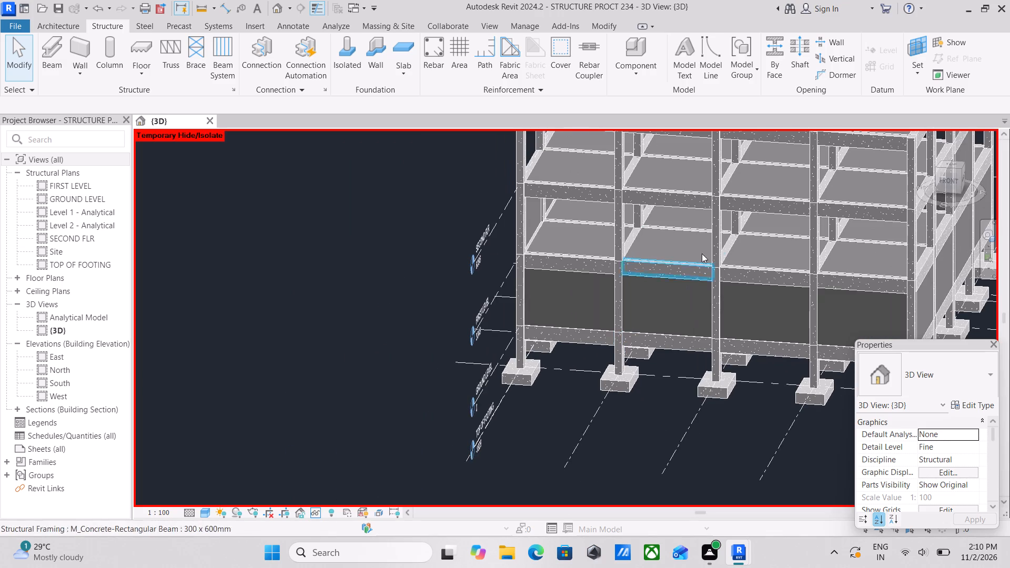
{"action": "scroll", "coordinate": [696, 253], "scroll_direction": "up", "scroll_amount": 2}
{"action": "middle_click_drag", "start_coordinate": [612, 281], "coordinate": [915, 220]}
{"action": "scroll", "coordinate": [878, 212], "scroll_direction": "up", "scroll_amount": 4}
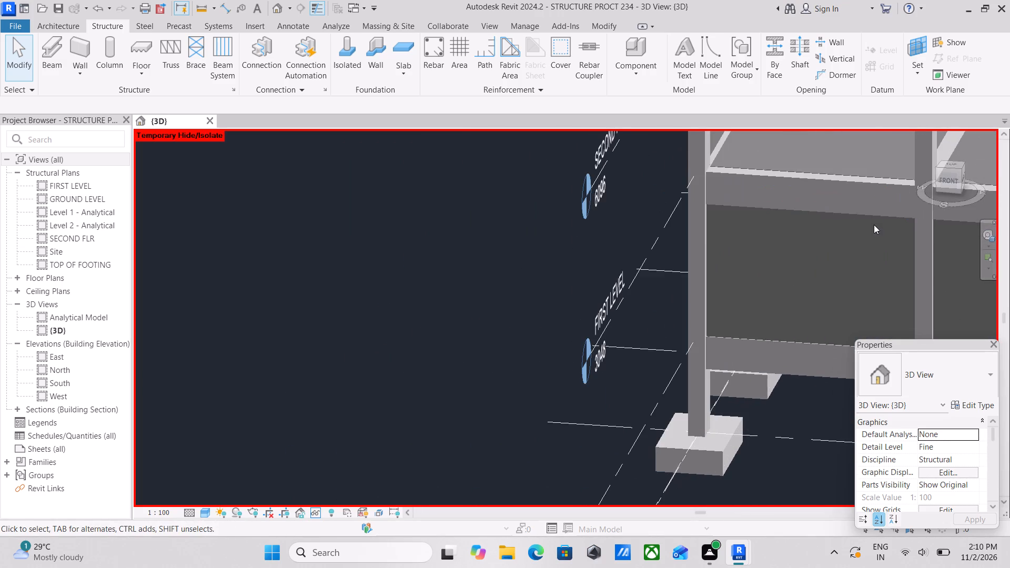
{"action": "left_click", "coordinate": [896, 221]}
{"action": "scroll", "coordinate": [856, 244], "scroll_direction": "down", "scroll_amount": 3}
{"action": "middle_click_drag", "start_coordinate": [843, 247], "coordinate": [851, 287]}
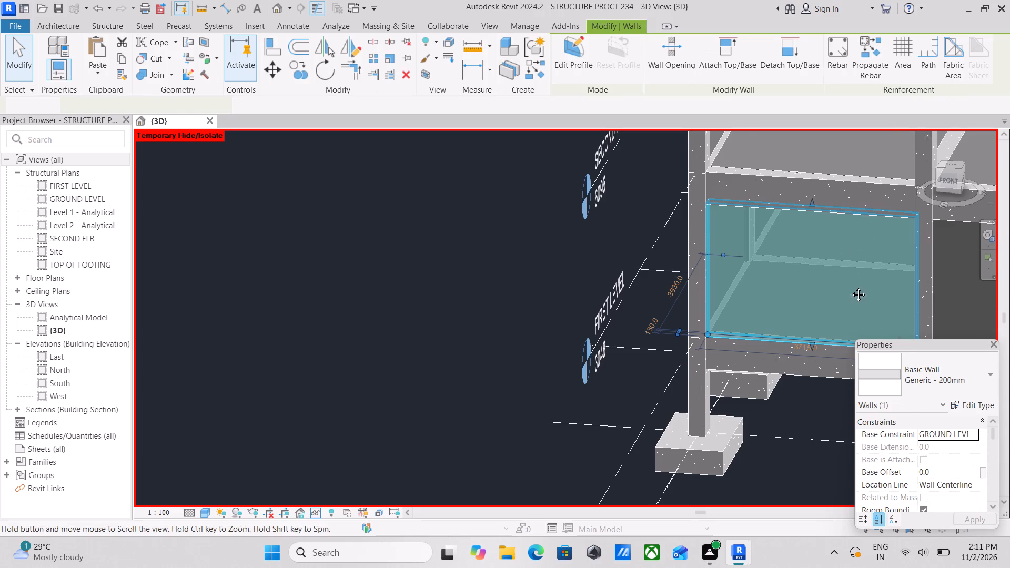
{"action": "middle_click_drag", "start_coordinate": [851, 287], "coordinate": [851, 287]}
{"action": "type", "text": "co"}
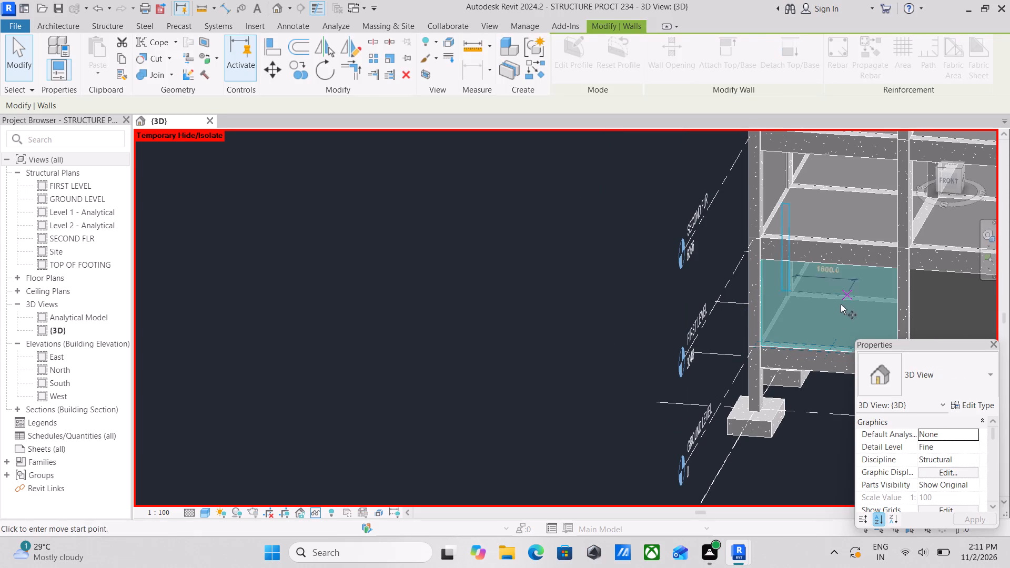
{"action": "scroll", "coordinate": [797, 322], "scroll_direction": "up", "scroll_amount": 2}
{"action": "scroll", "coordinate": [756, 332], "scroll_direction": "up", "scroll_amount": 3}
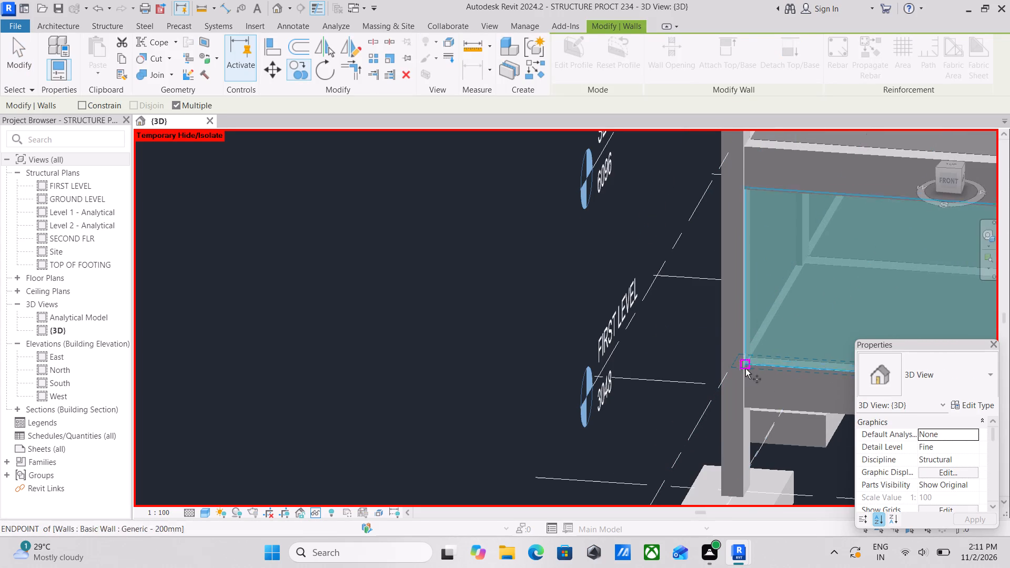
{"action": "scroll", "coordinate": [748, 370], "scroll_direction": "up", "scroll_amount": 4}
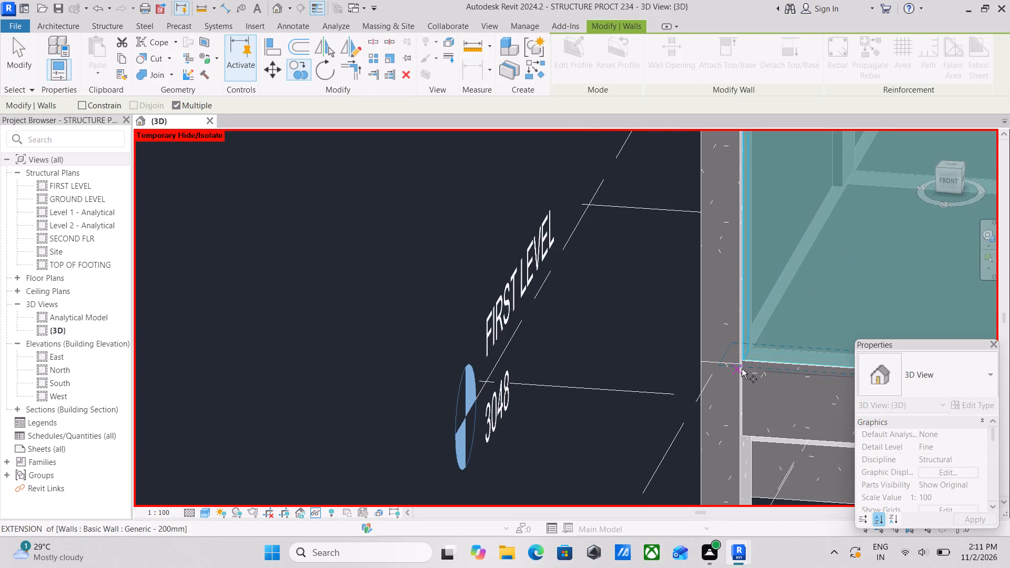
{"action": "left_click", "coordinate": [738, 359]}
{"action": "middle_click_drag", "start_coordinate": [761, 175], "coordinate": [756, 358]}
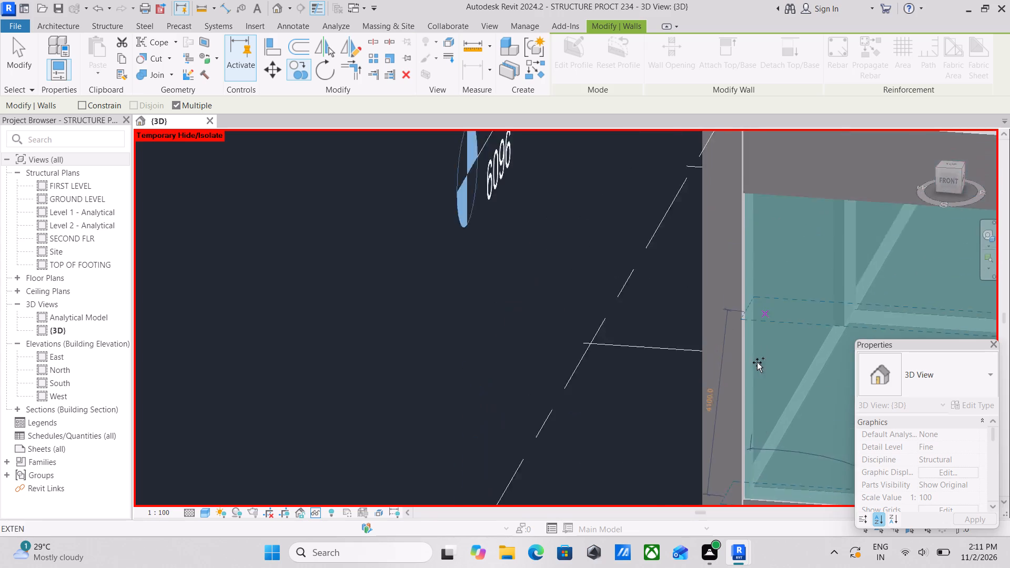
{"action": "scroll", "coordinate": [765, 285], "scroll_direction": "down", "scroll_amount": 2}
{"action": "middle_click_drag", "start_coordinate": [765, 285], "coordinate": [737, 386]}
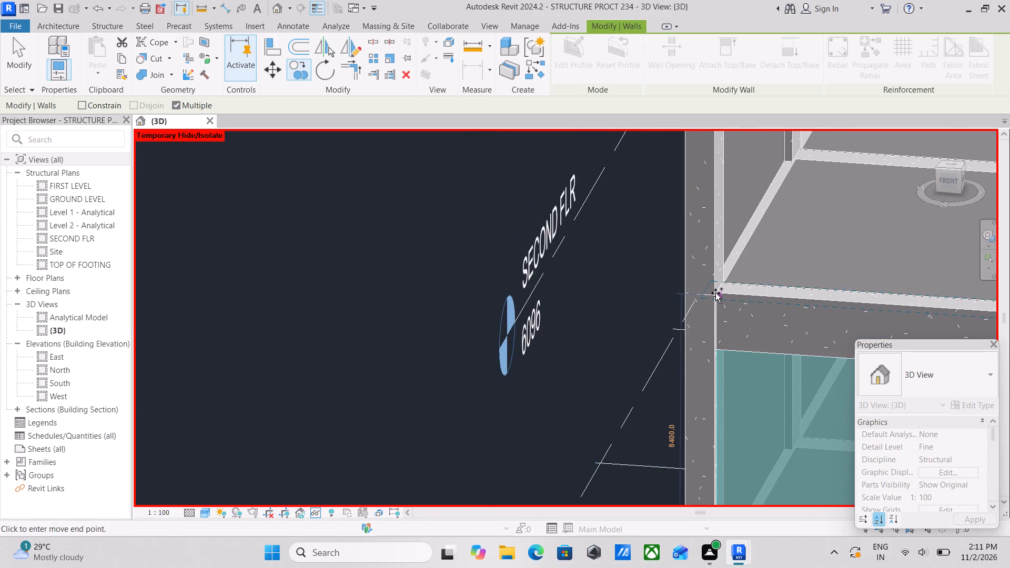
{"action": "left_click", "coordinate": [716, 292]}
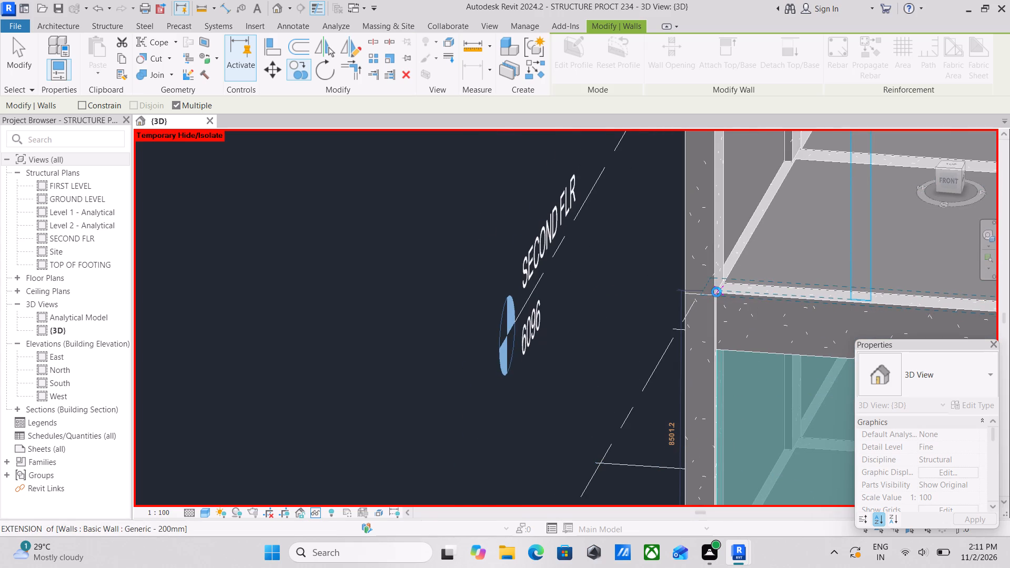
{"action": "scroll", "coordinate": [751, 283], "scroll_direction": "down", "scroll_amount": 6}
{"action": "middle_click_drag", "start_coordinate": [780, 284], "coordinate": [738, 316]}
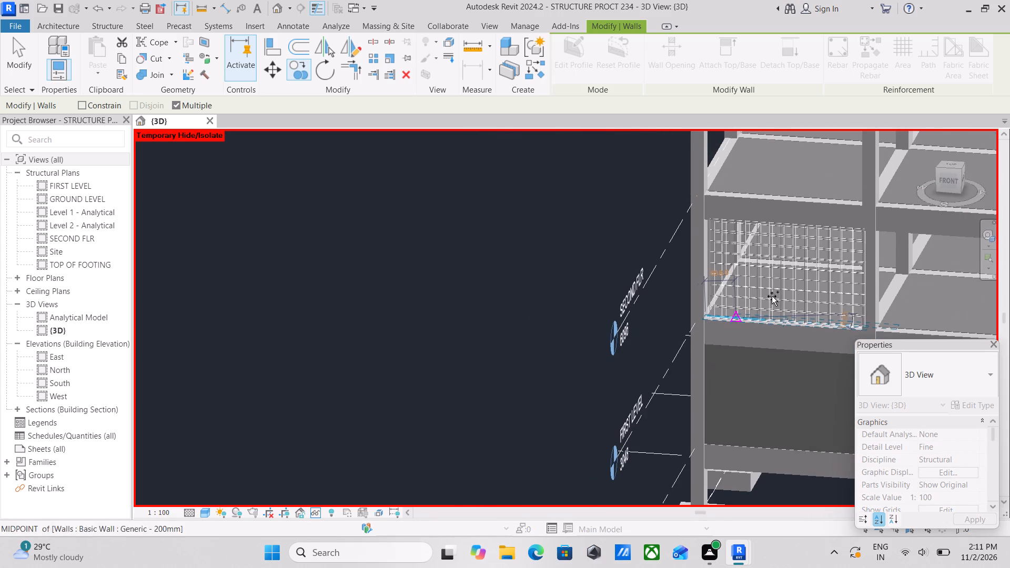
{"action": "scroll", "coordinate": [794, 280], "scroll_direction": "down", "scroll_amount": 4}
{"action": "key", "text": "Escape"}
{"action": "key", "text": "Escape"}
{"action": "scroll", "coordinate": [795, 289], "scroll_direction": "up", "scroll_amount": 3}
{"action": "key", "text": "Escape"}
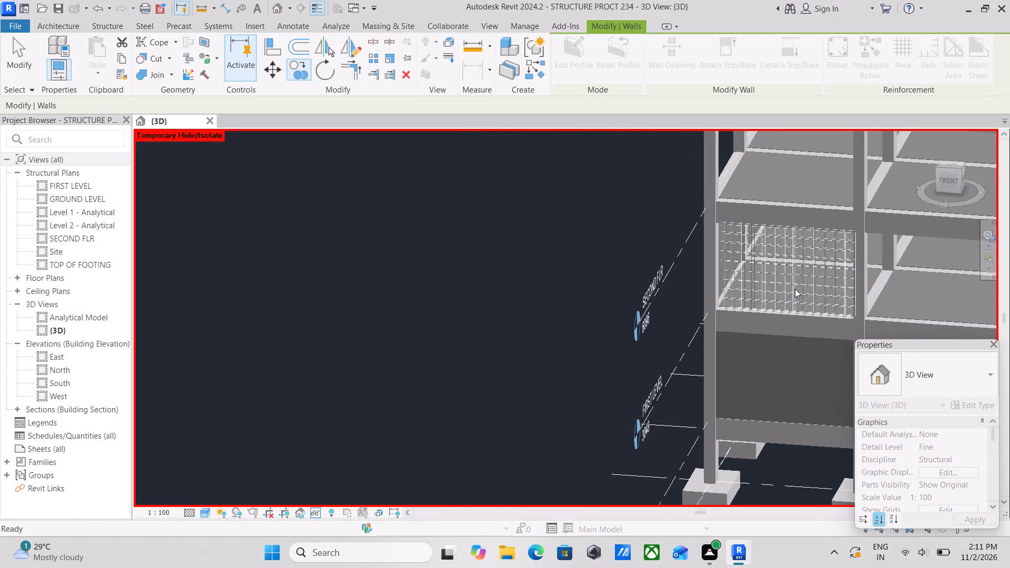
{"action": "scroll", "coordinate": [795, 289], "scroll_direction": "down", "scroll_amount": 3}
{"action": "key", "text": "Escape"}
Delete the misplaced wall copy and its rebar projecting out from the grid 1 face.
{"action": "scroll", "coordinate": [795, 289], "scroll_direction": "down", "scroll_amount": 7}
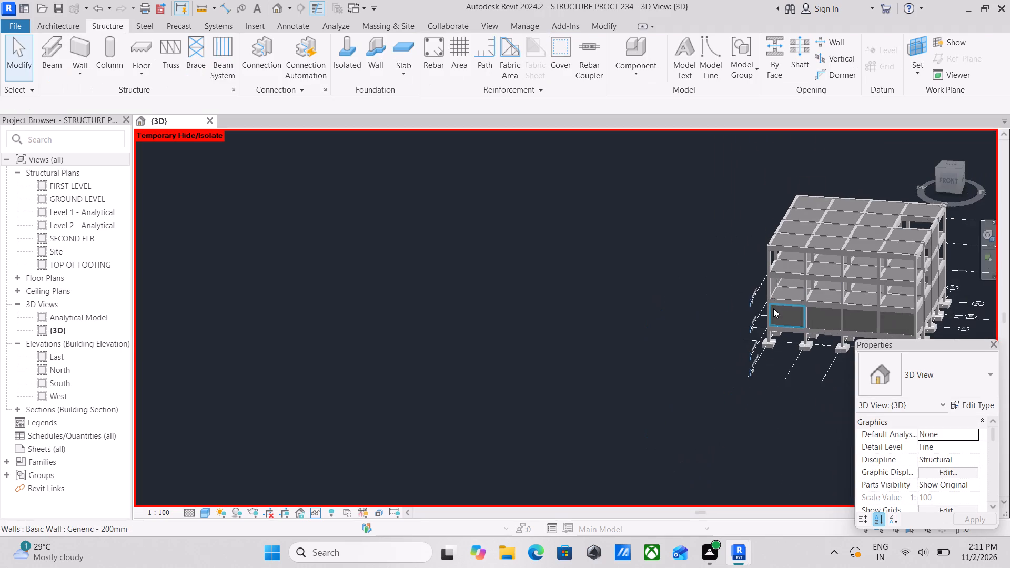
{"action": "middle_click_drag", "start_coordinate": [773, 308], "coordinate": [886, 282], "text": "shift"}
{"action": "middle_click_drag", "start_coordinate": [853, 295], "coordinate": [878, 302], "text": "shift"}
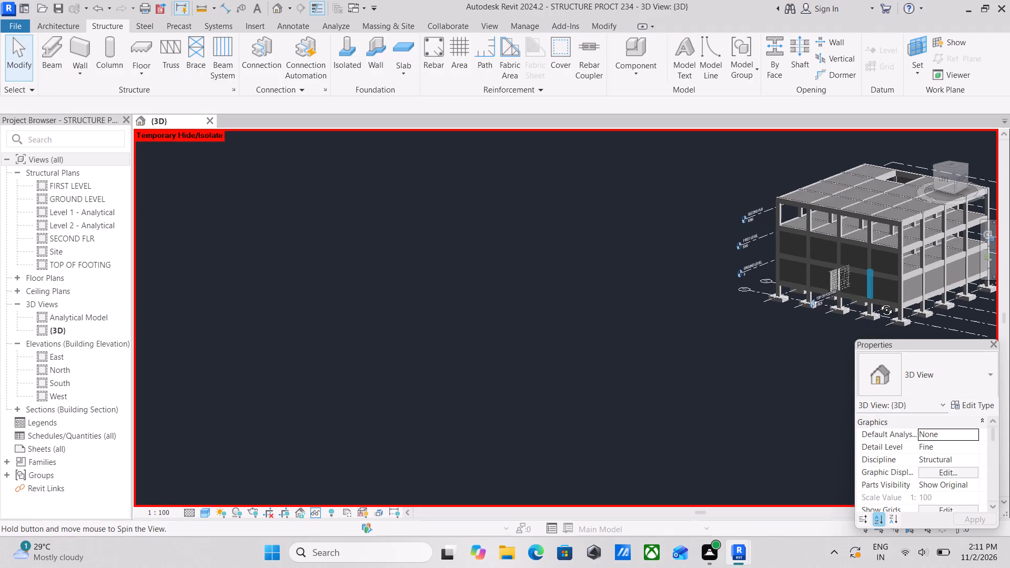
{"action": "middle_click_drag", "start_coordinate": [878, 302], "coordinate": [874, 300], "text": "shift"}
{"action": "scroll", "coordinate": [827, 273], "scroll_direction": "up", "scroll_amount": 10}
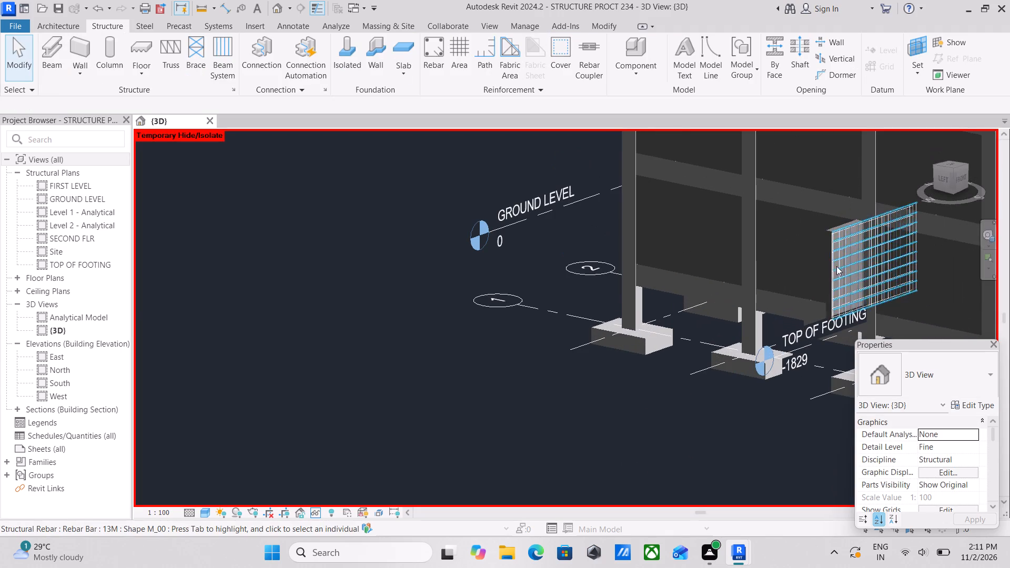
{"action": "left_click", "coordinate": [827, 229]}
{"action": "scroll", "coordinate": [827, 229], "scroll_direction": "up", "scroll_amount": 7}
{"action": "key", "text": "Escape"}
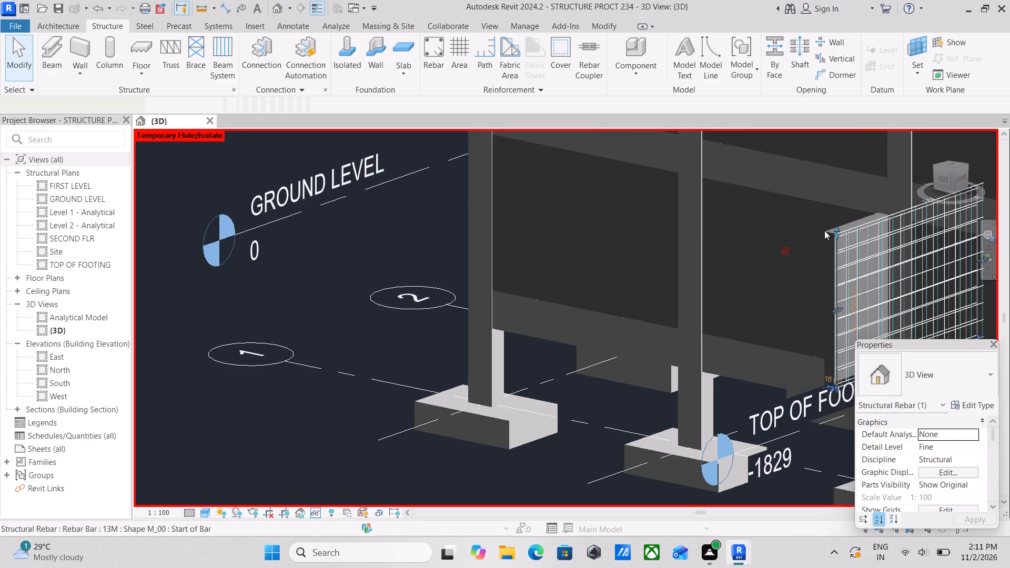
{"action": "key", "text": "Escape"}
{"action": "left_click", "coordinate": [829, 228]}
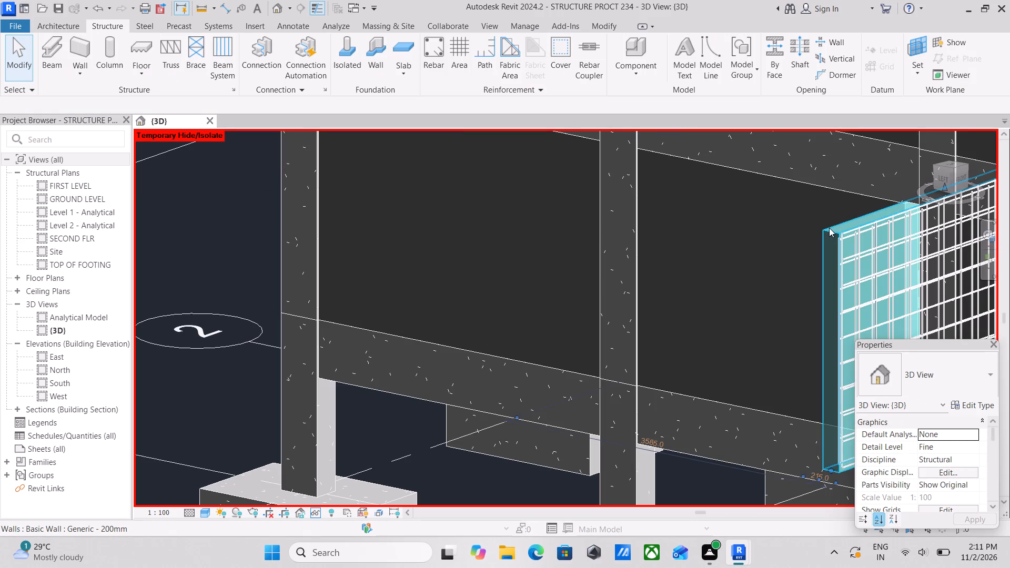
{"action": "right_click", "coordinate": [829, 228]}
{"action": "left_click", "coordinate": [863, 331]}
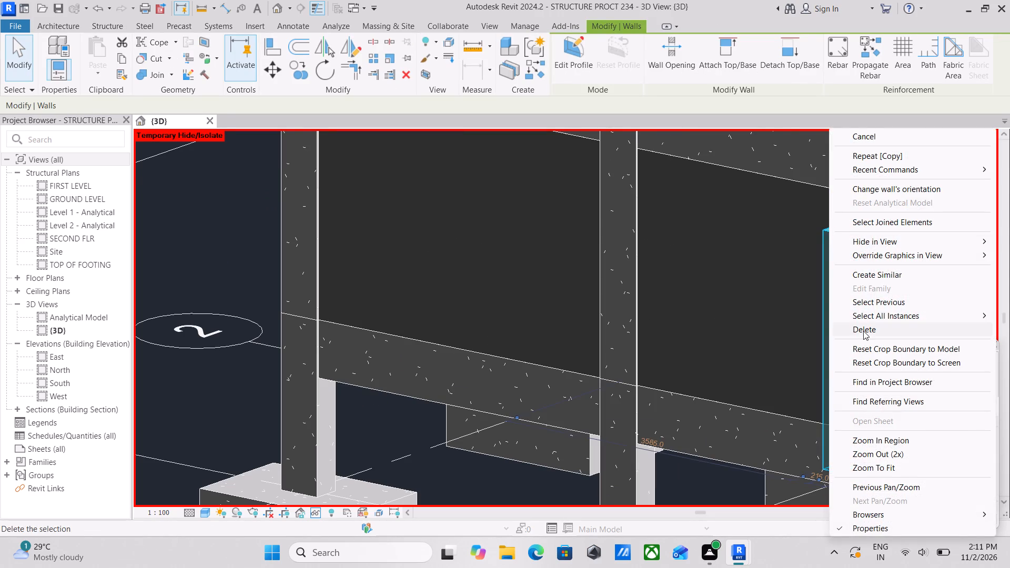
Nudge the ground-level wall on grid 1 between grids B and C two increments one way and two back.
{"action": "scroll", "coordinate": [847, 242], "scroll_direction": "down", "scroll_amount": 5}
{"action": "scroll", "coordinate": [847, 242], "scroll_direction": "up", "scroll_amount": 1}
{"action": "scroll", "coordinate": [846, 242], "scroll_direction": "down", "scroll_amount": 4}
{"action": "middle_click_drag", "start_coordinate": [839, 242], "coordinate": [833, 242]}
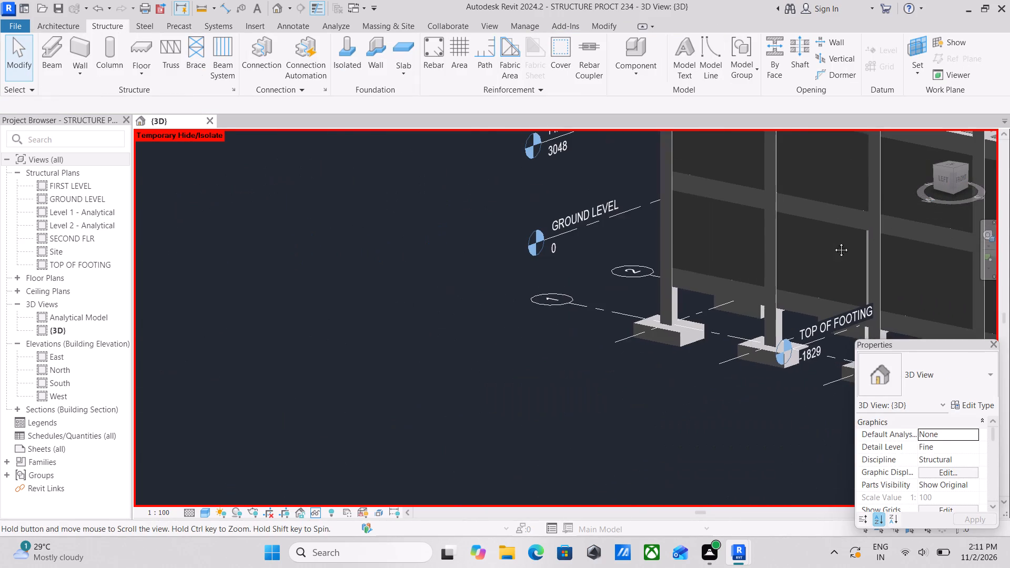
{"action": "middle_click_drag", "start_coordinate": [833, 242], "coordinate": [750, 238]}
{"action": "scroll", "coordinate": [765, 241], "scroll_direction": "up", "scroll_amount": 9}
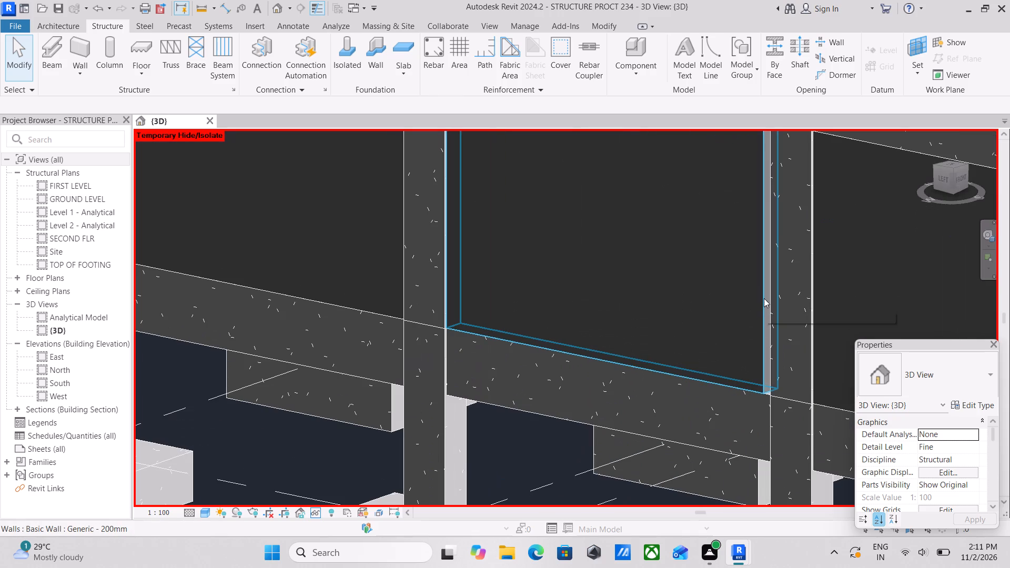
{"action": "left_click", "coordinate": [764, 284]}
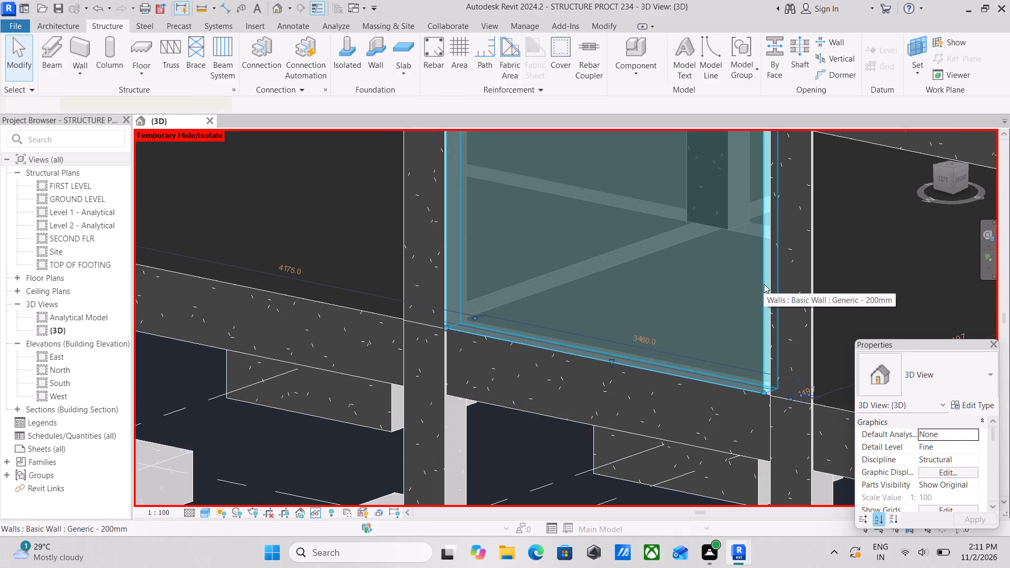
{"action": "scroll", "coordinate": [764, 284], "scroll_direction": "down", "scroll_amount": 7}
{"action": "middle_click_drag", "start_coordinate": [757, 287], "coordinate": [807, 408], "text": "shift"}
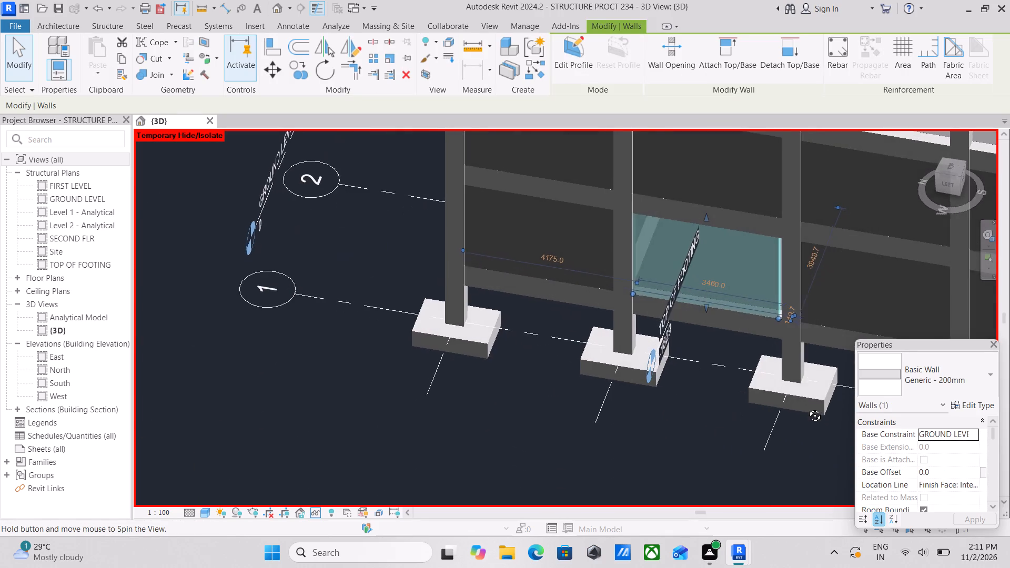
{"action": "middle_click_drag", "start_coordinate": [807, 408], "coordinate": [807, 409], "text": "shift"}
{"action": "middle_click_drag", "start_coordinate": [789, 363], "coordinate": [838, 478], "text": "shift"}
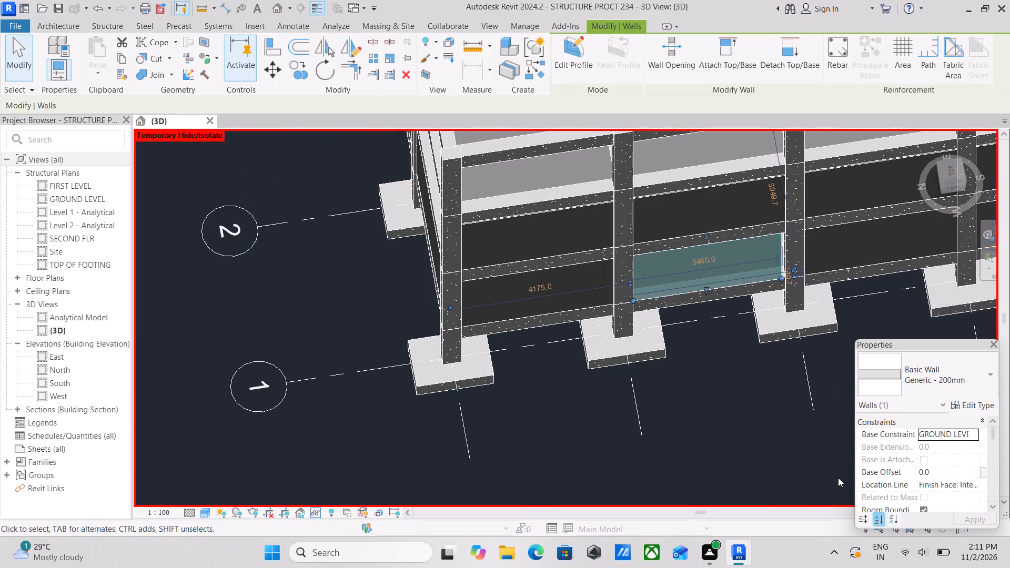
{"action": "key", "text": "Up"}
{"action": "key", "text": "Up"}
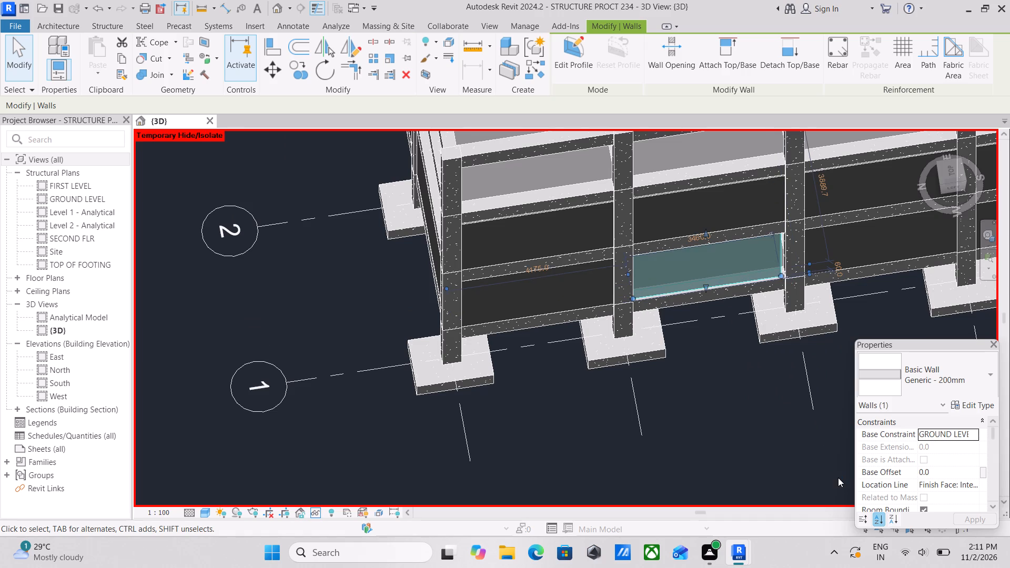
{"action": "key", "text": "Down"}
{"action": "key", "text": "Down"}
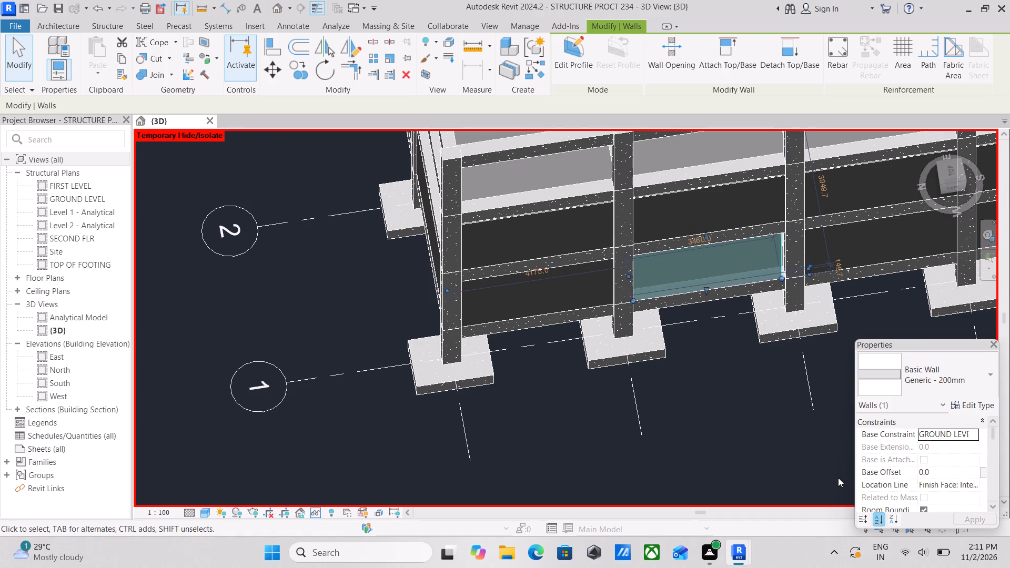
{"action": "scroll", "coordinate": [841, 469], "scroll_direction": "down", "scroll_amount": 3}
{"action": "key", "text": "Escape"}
Orient the 3D view to Front and examine the ground-level walls on grid E, starting at the bay between grids 1 and 2.
{"action": "scroll", "coordinate": [848, 441], "scroll_direction": "down", "scroll_amount": 3}
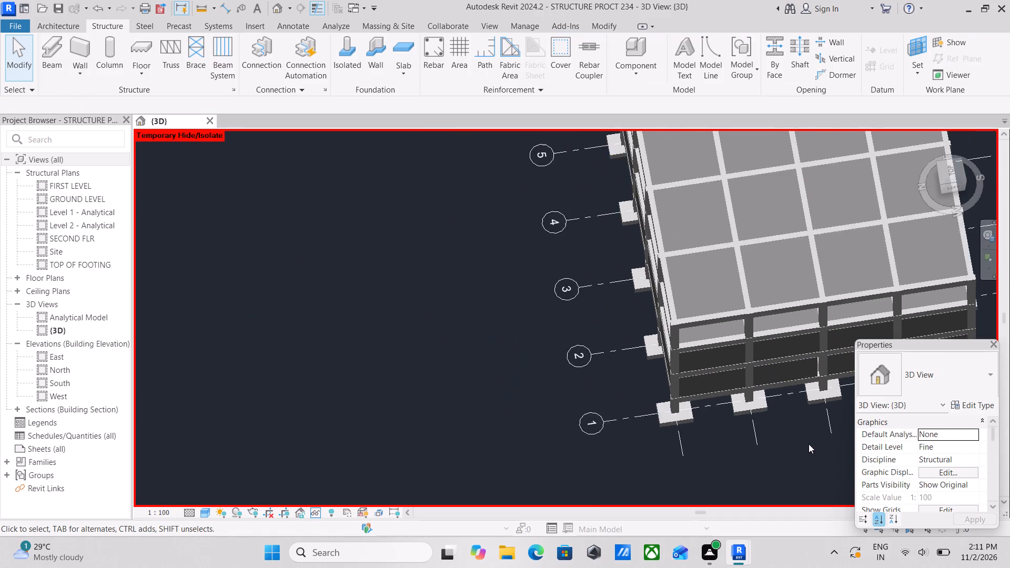
{"action": "scroll", "coordinate": [786, 408], "scroll_direction": "down", "scroll_amount": 3}
{"action": "middle_click_drag", "start_coordinate": [793, 392], "coordinate": [744, 322], "text": "shift"}
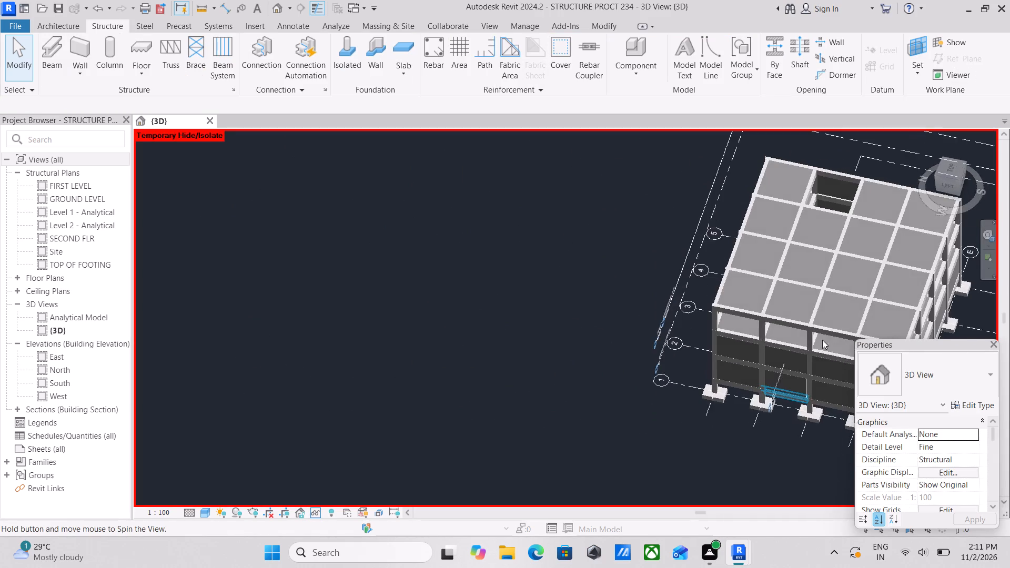
{"action": "scroll", "coordinate": [851, 342], "scroll_direction": "down", "scroll_amount": 1}
{"action": "scroll", "coordinate": [901, 249], "scroll_direction": "up", "scroll_amount": 3}
{"action": "scroll", "coordinate": [908, 263], "scroll_direction": "down", "scroll_amount": 2}
{"action": "middle_click_drag", "start_coordinate": [905, 262], "coordinate": [903, 121]}
{"action": "scroll", "coordinate": [902, 227], "scroll_direction": "up", "scroll_amount": 3}
{"action": "middle_click_drag", "start_coordinate": [878, 279], "coordinate": [737, 251], "text": "shift"}
{"action": "scroll", "coordinate": [806, 258], "scroll_direction": "down", "scroll_amount": 1}
{"action": "middle_click_drag", "start_coordinate": [806, 258], "coordinate": [850, 171]}
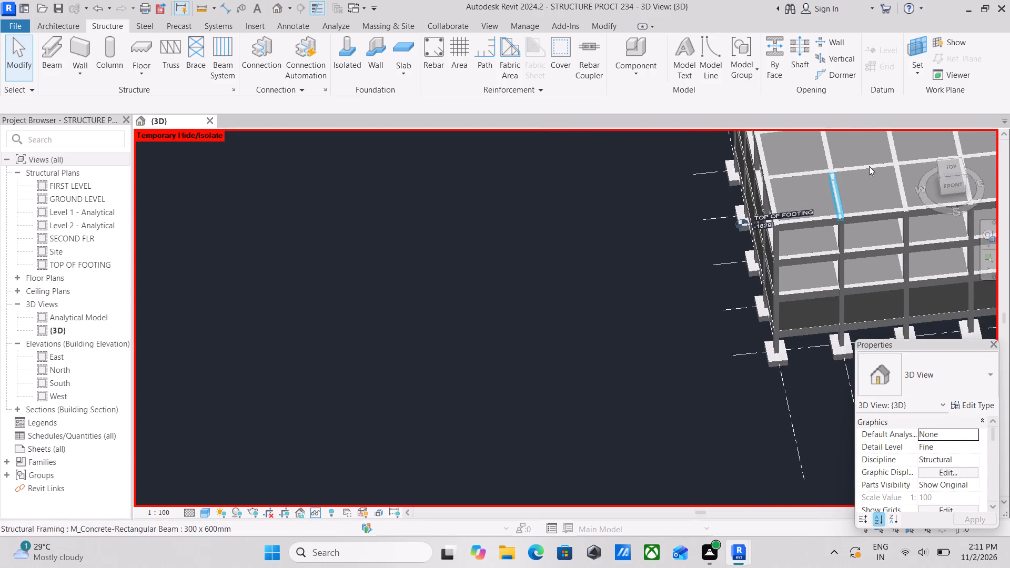
{"action": "left_click", "coordinate": [952, 189]}
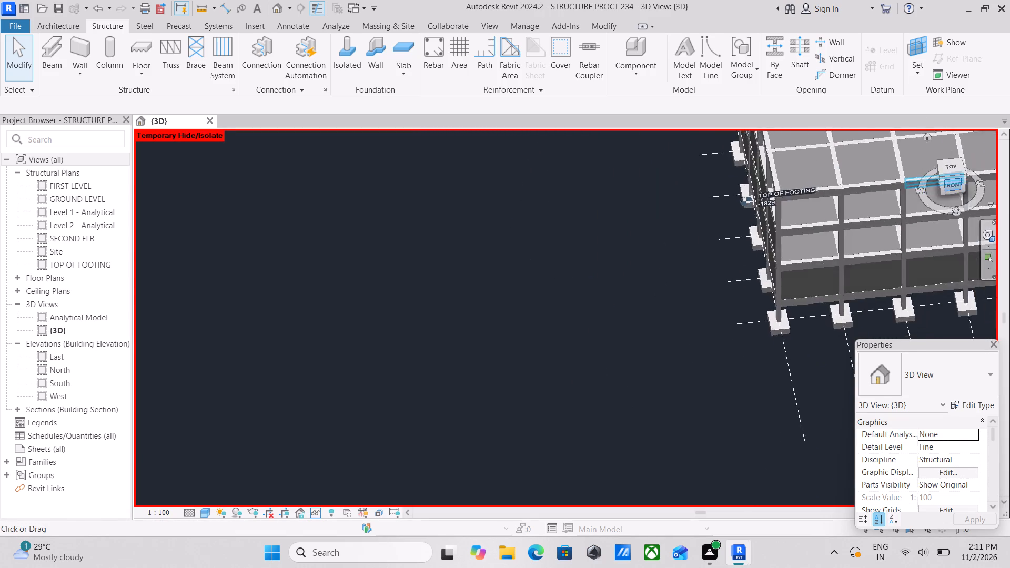
{"action": "scroll", "coordinate": [924, 405], "scroll_direction": "up", "scroll_amount": 4}
{"action": "scroll", "coordinate": [550, 390], "scroll_direction": "up", "scroll_amount": 1}
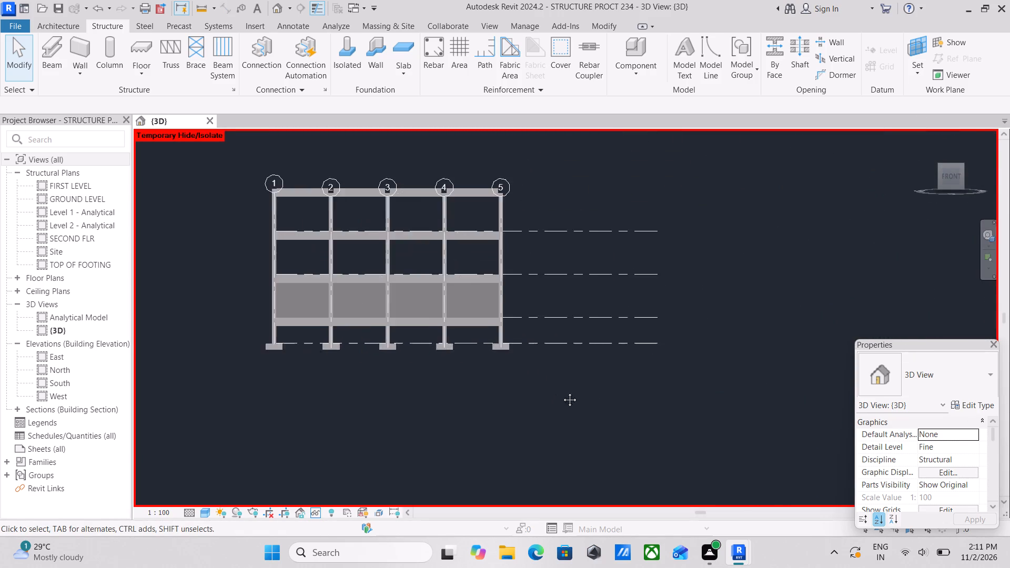
{"action": "middle_click_drag", "start_coordinate": [559, 390], "coordinate": [939, 400]}
{"action": "scroll", "coordinate": [730, 287], "scroll_direction": "up", "scroll_amount": 4}
{"action": "middle_click_drag", "start_coordinate": [716, 311], "coordinate": [767, 291]}
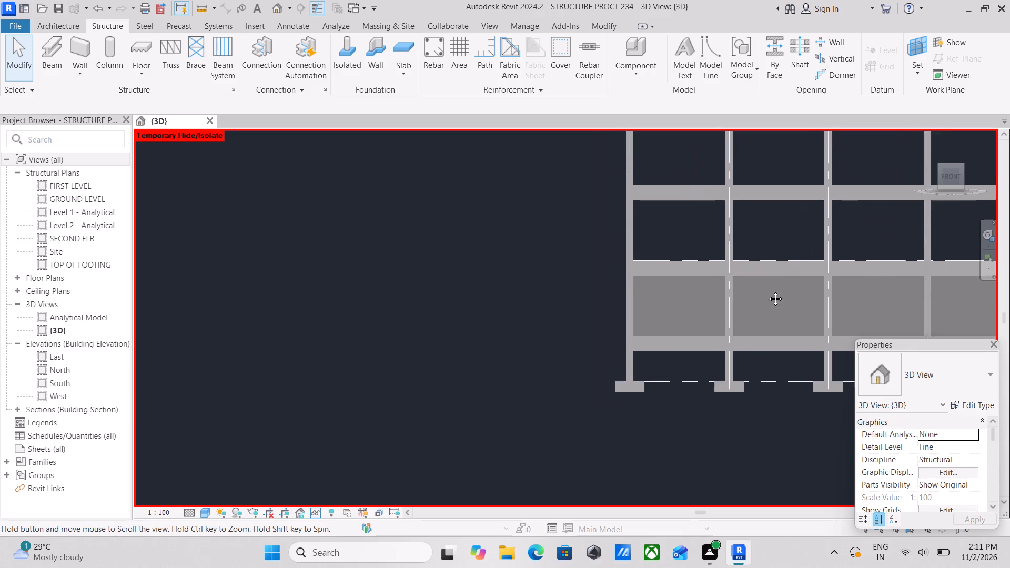
{"action": "middle_click_drag", "start_coordinate": [767, 291], "coordinate": [804, 292]}
{"action": "scroll", "coordinate": [719, 325], "scroll_direction": "up", "scroll_amount": 4}
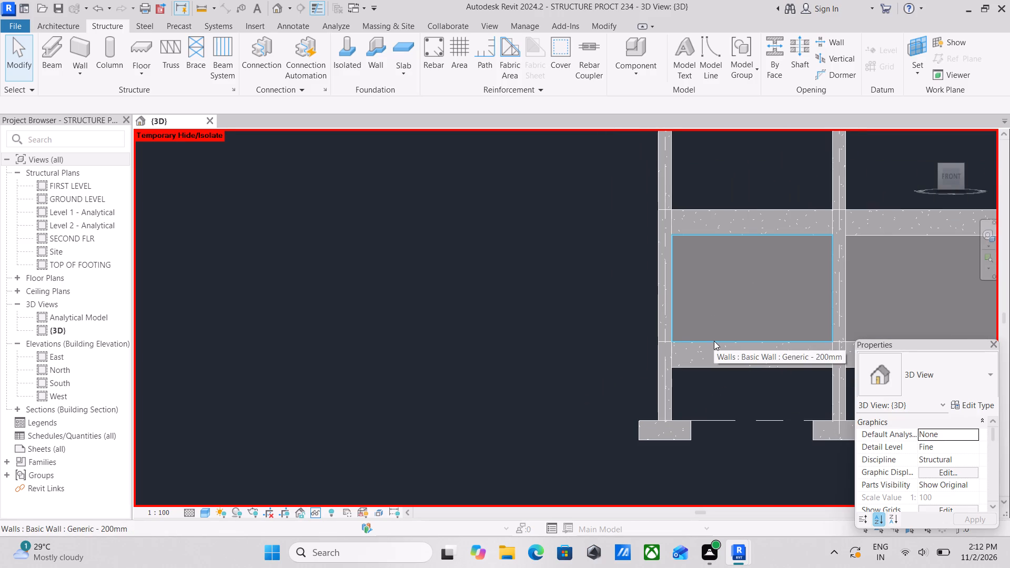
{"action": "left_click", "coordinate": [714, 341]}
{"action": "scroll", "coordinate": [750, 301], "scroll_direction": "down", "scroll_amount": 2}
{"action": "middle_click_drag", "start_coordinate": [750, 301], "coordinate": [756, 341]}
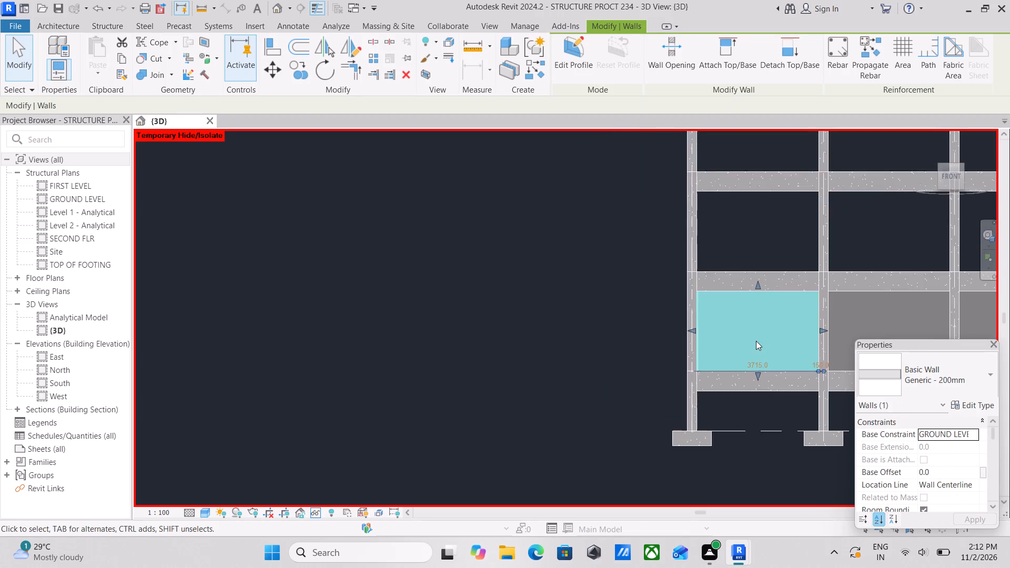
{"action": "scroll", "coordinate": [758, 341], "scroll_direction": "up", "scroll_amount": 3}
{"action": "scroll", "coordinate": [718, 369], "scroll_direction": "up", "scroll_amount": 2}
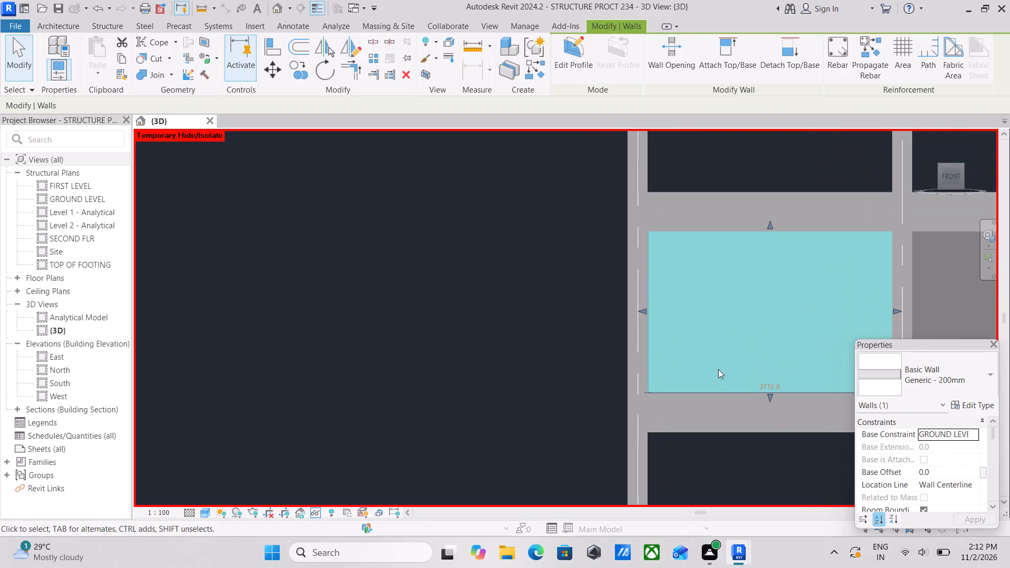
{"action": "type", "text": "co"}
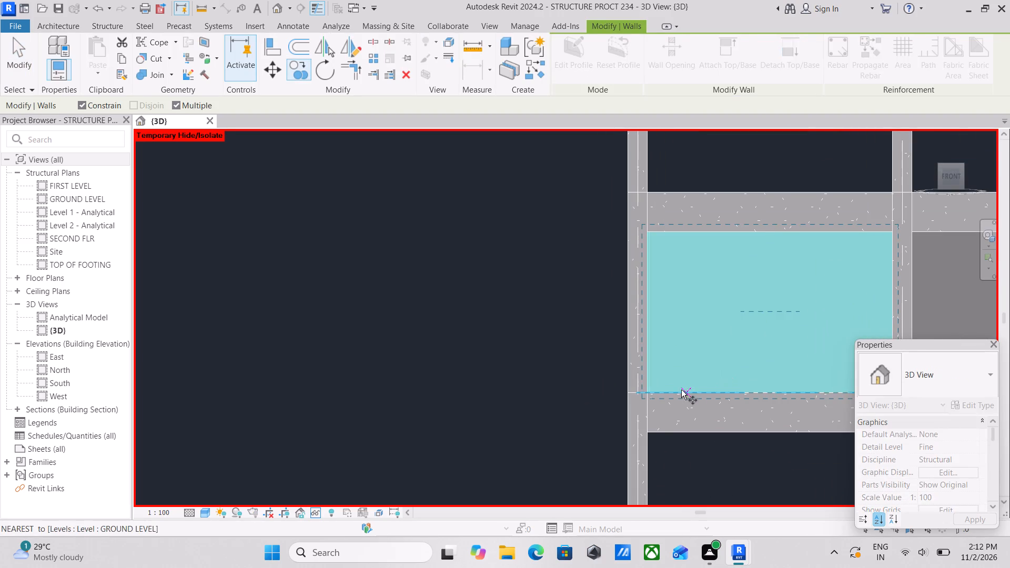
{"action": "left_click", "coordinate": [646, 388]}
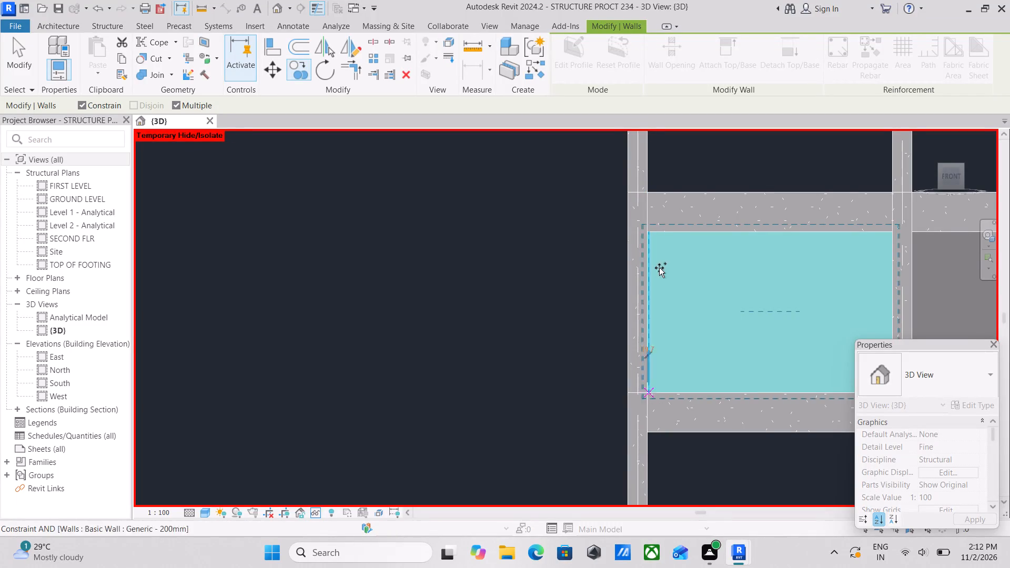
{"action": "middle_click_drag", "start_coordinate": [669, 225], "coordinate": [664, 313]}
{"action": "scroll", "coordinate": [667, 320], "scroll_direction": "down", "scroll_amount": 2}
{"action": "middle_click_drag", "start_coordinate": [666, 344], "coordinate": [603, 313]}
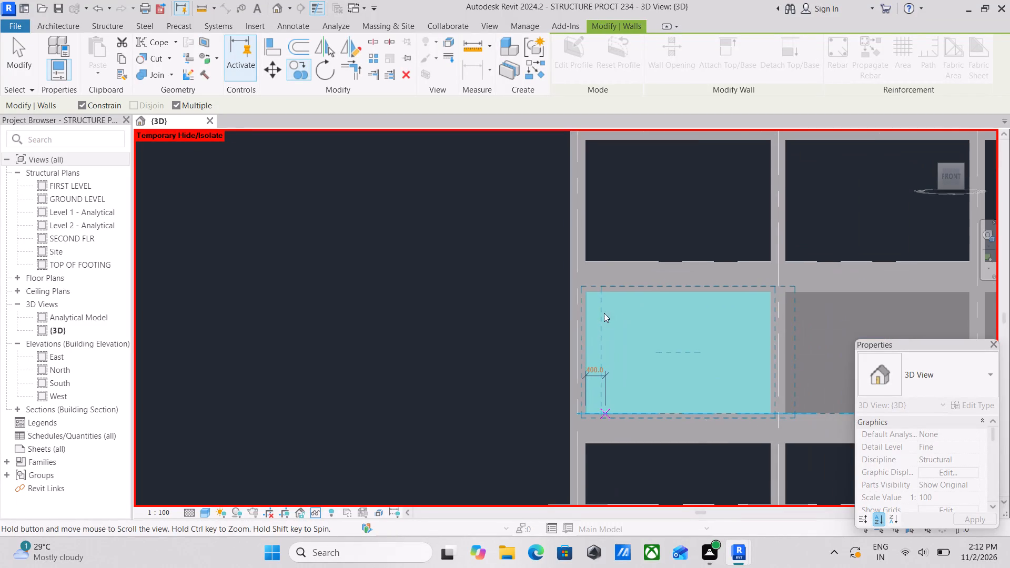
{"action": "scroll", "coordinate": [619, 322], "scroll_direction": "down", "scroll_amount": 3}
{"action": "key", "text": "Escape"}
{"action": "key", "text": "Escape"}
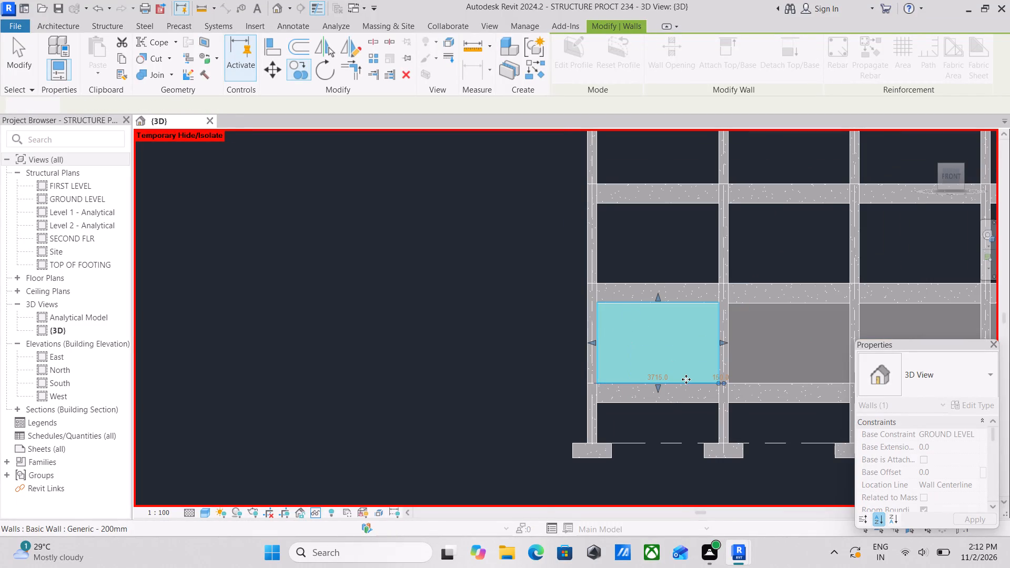
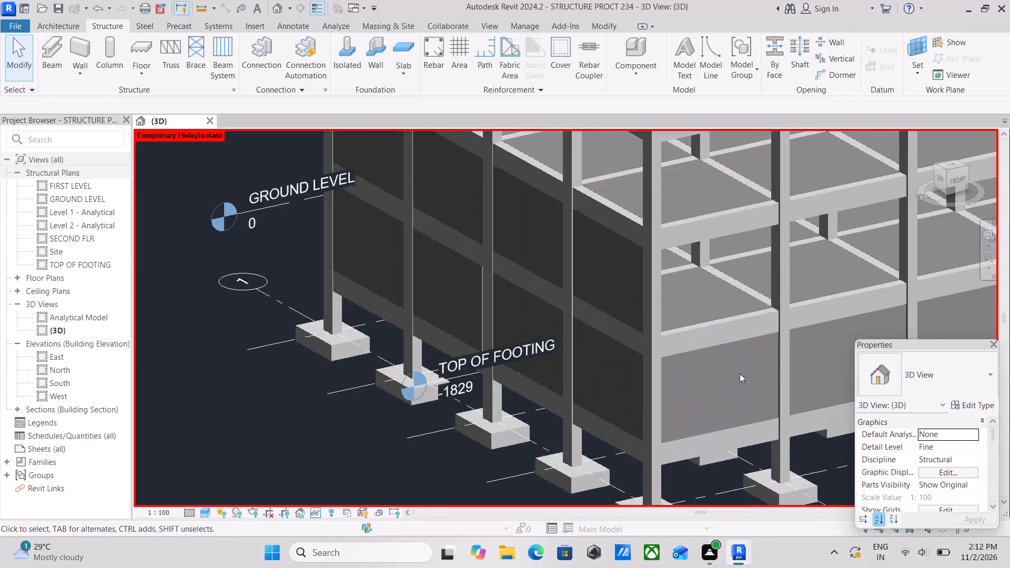
In the Front view, copy the ground-level wall on grid E between grids 1 and 2 to the first level, with Multiple on and Constrain off.
{"action": "scroll", "coordinate": [742, 369], "scroll_direction": "up", "scroll_amount": 3}
{"action": "middle_click_drag", "start_coordinate": [770, 333], "coordinate": [662, 298]}
{"action": "scroll", "coordinate": [688, 297], "scroll_direction": "up", "scroll_amount": 3}
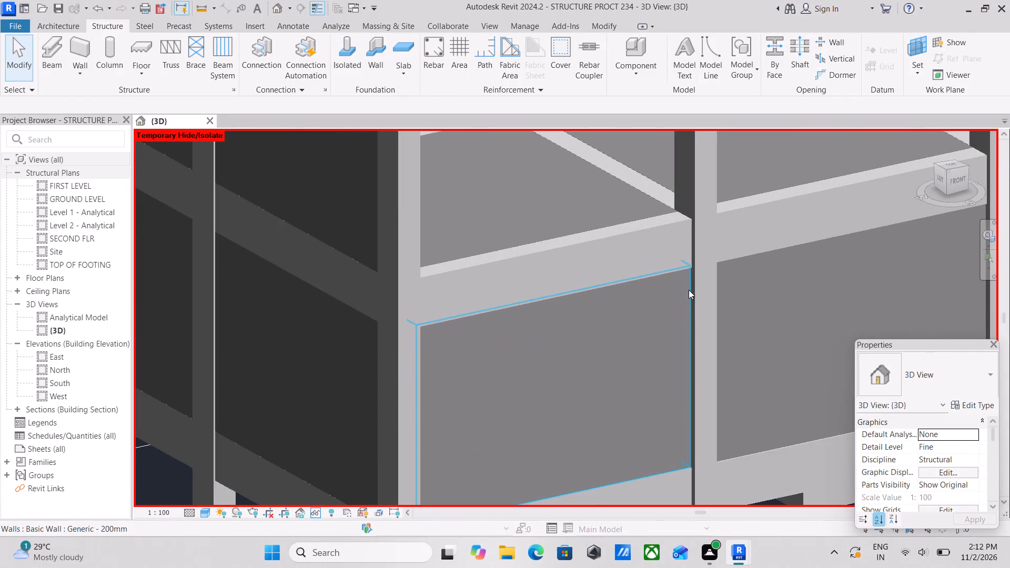
{"action": "left_click", "coordinate": [686, 283]}
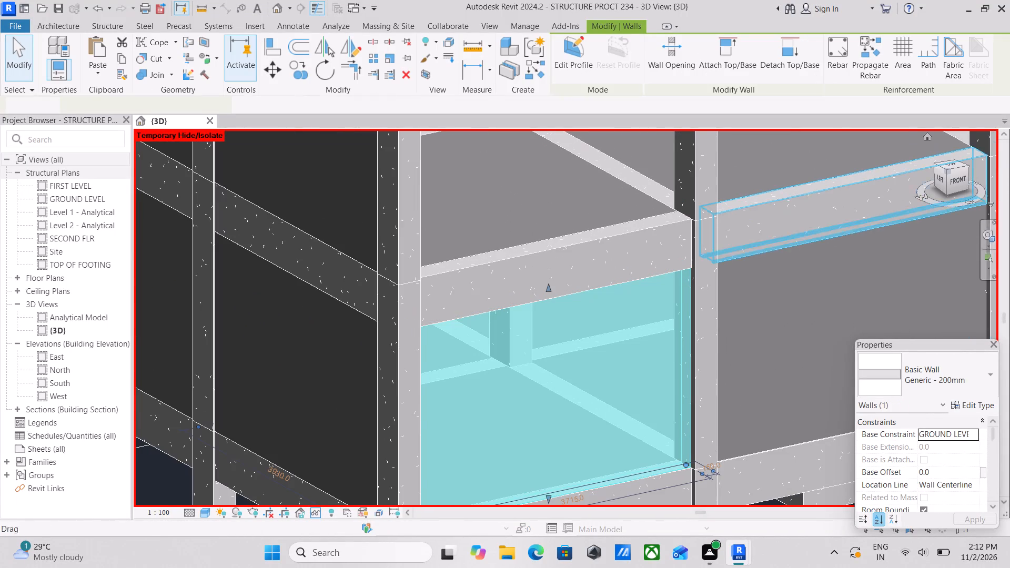
{"action": "left_click", "coordinate": [962, 185]}
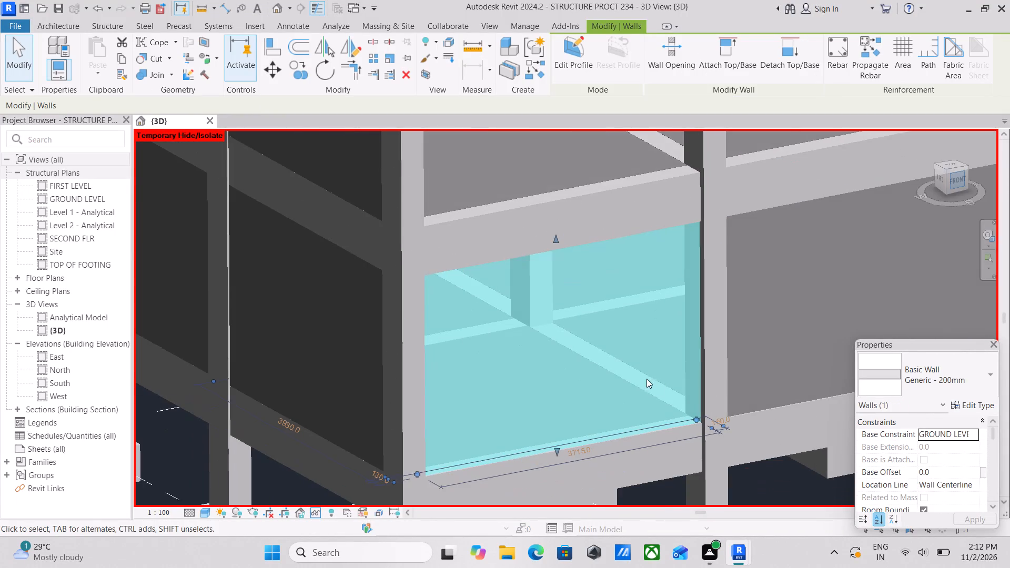
{"action": "scroll", "coordinate": [640, 378], "scroll_direction": "down", "scroll_amount": 4}
{"action": "middle_click_drag", "start_coordinate": [634, 370], "coordinate": [634, 402]}
{"action": "scroll", "coordinate": [531, 442], "scroll_direction": "up", "scroll_amount": 3}
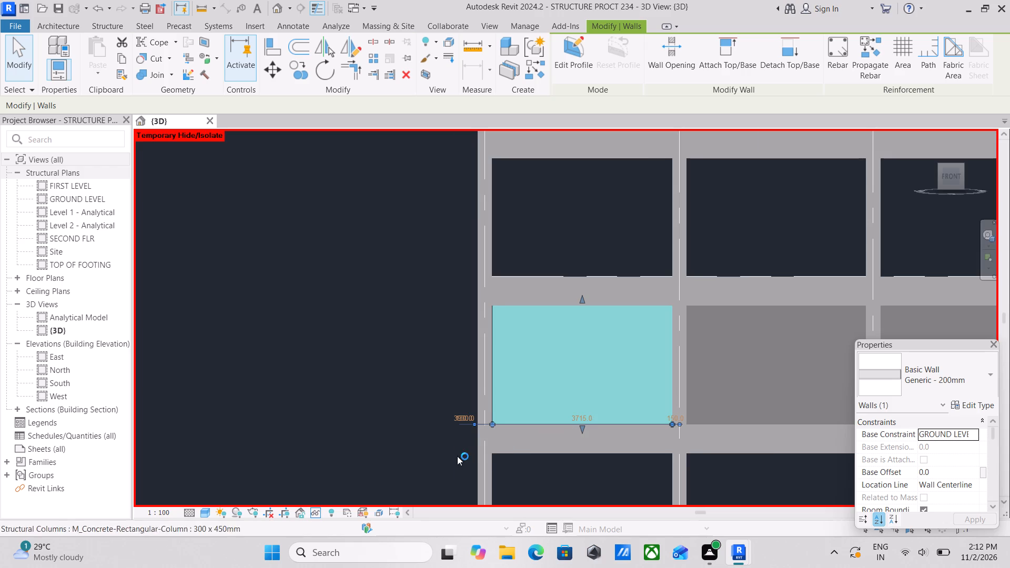
{"action": "scroll", "coordinate": [484, 421], "scroll_direction": "up", "scroll_amount": 3}
{"action": "middle_click_drag", "start_coordinate": [531, 382], "coordinate": [533, 387]}
{"action": "type", "text": "co"}
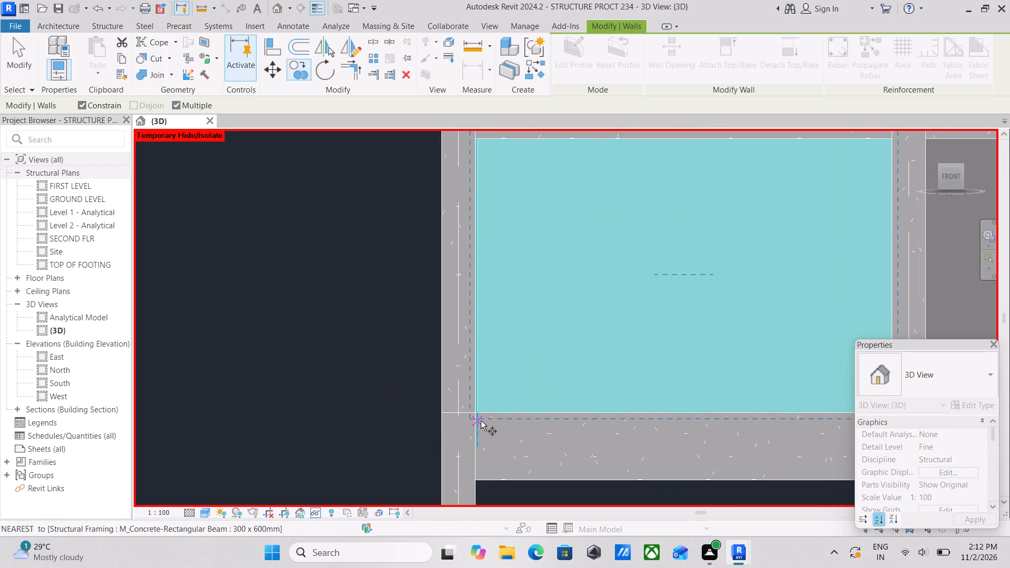
{"action": "left_click", "coordinate": [474, 414]}
{"action": "scroll", "coordinate": [510, 282], "scroll_direction": "down", "scroll_amount": 2}
{"action": "middle_click_drag", "start_coordinate": [510, 282], "coordinate": [507, 343]}
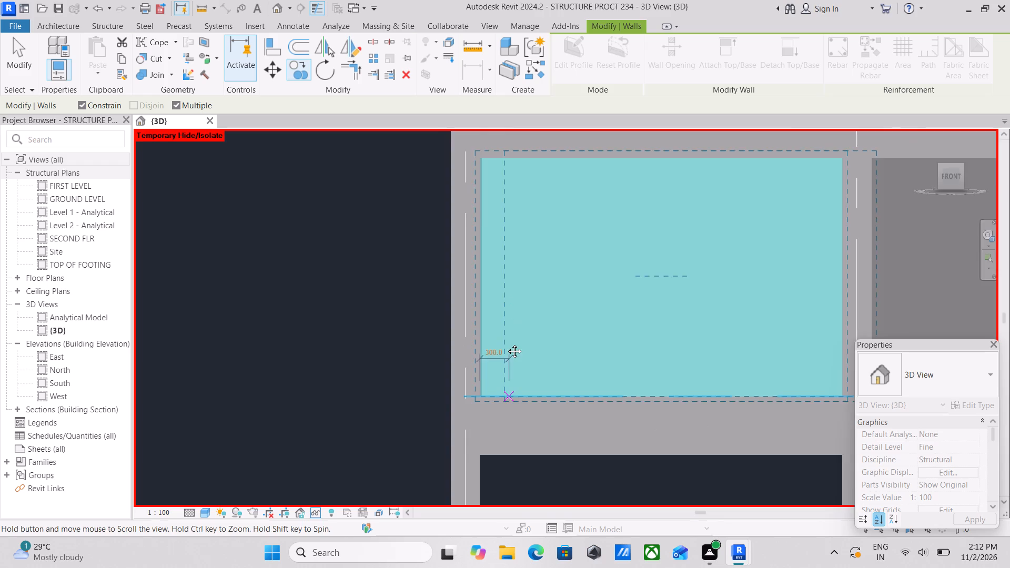
{"action": "middle_click_drag", "start_coordinate": [507, 343], "coordinate": [493, 449]}
{"action": "scroll", "coordinate": [493, 448], "scroll_direction": "up", "scroll_amount": 1}
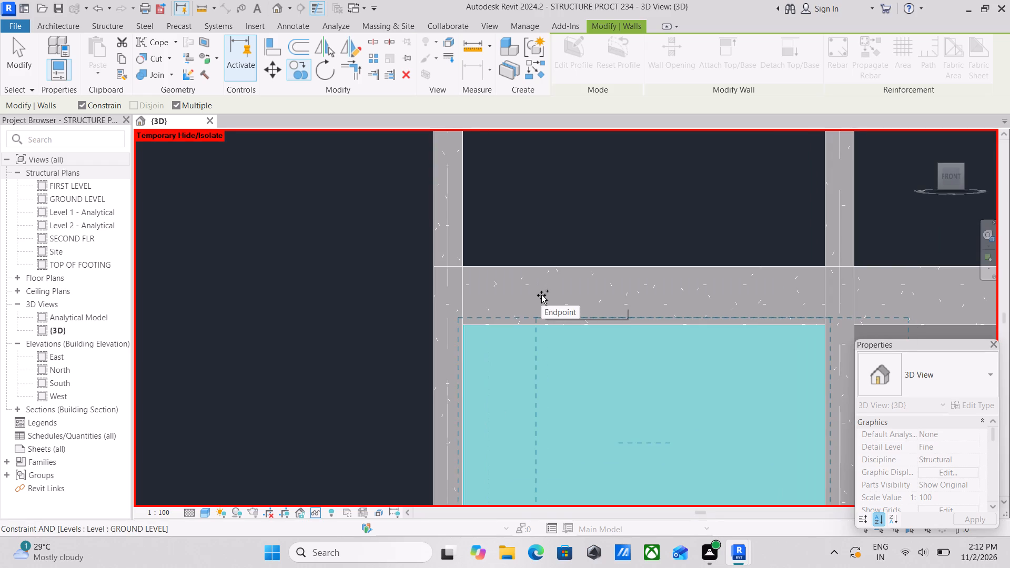
{"action": "scroll", "coordinate": [486, 366], "scroll_direction": "down", "scroll_amount": 7}
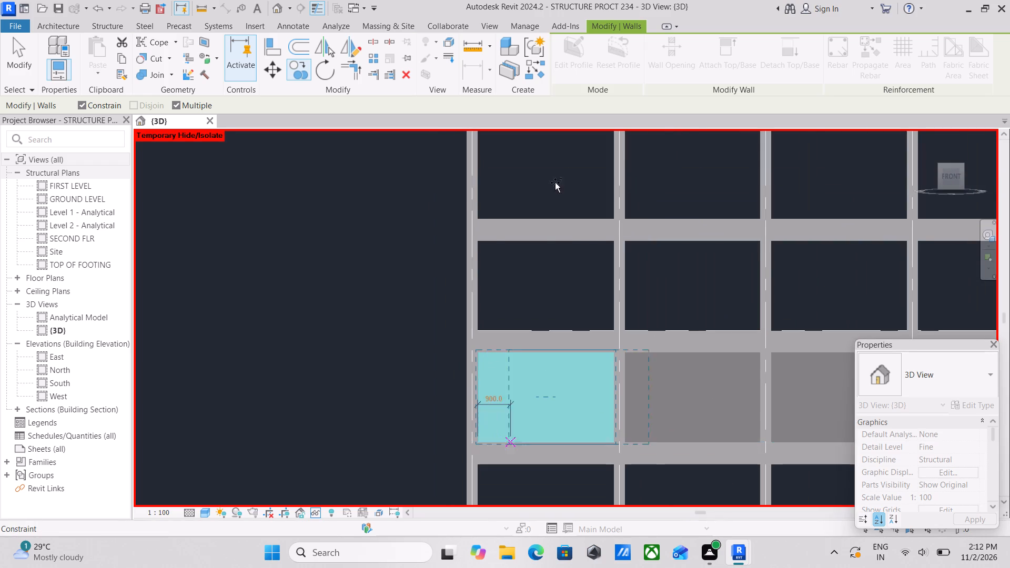
{"action": "left_click", "coordinate": [79, 106]}
{"action": "scroll", "coordinate": [460, 337], "scroll_direction": "up", "scroll_amount": 2}
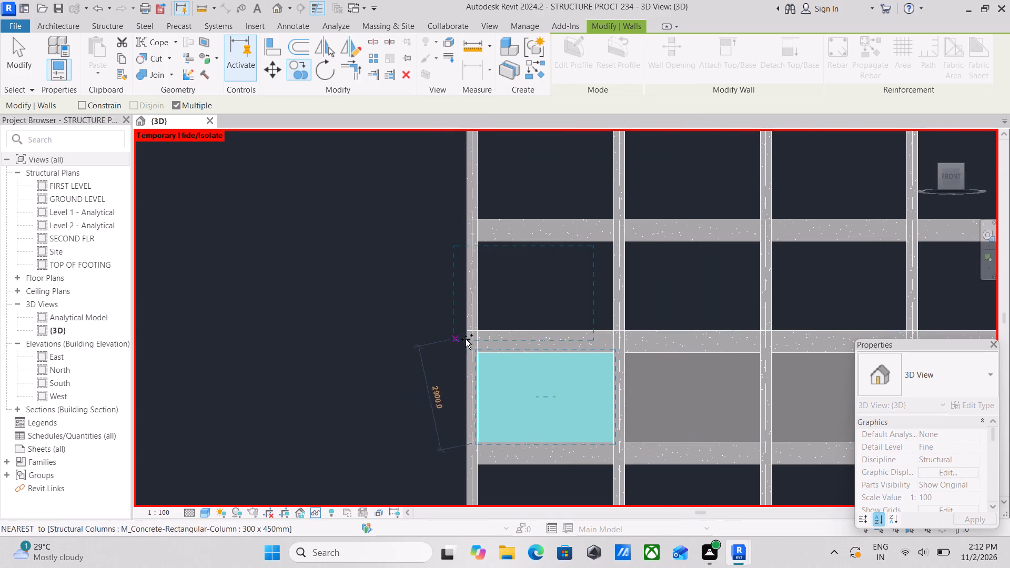
{"action": "scroll", "coordinate": [466, 339], "scroll_direction": "up", "scroll_amount": 5}
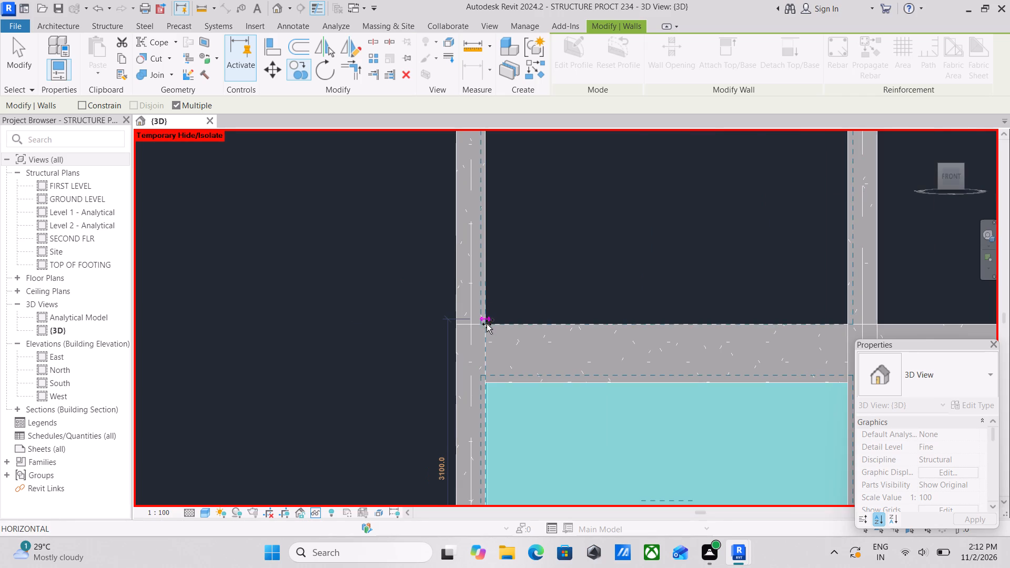
{"action": "scroll", "coordinate": [487, 323], "scroll_direction": "up", "scroll_amount": 4}
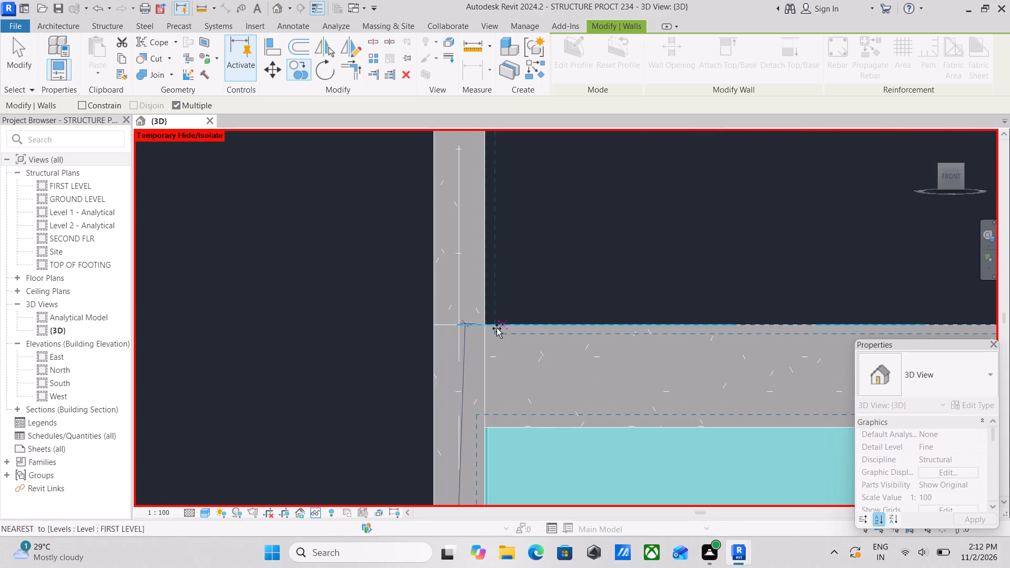
{"action": "left_click", "coordinate": [485, 322]}
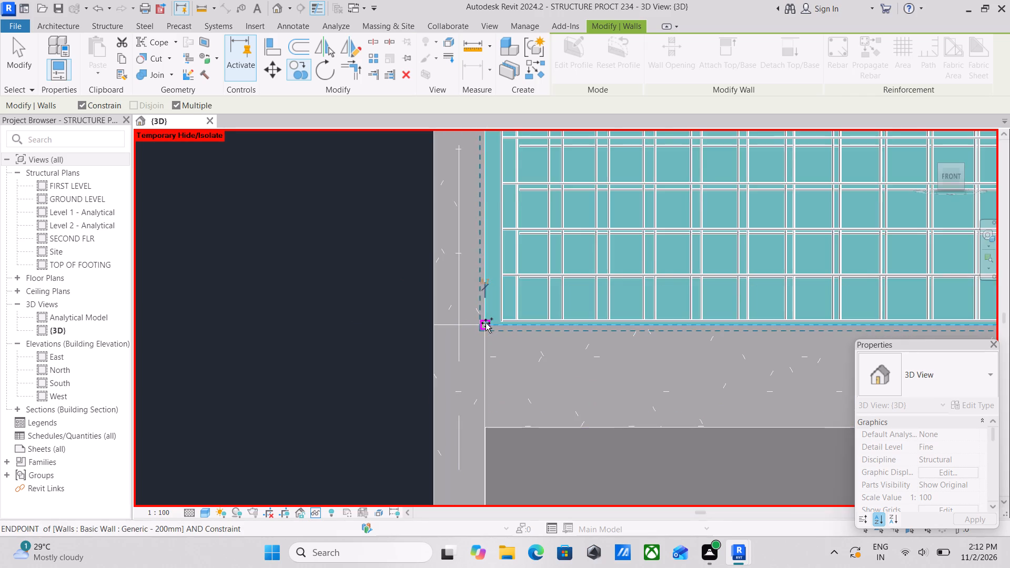
Place further copies of the wall in the first-level bays on grid E between grids 2 and 3 and between grids 3 and 4.
{"action": "scroll", "coordinate": [486, 323], "scroll_direction": "down", "scroll_amount": 9}
{"action": "middle_click_drag", "start_coordinate": [499, 322], "coordinate": [459, 330]}
{"action": "scroll", "coordinate": [660, 317], "scroll_direction": "up", "scroll_amount": 3}
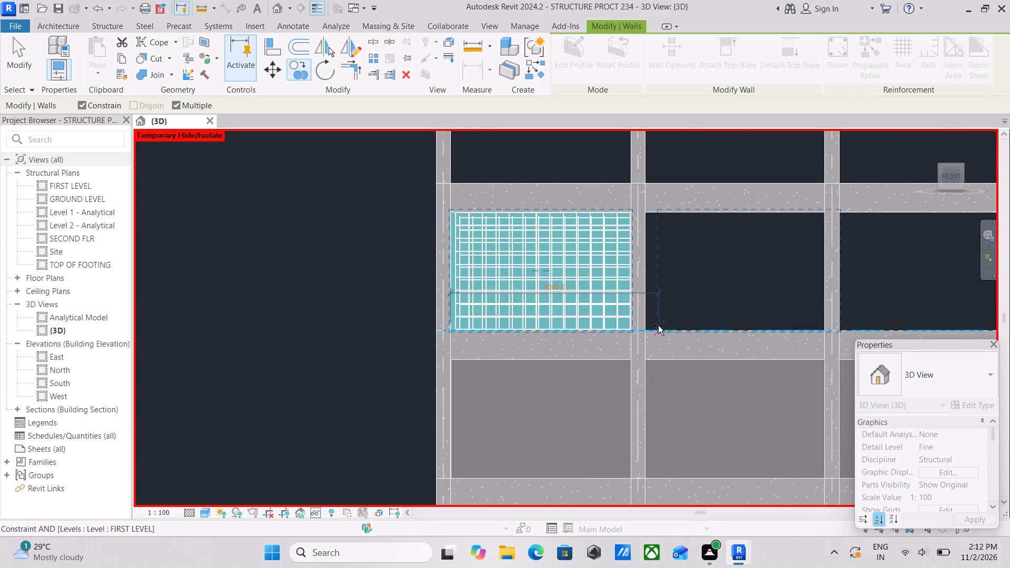
{"action": "scroll", "coordinate": [654, 327], "scroll_direction": "up", "scroll_amount": 3}
{"action": "left_click", "coordinate": [630, 339]}
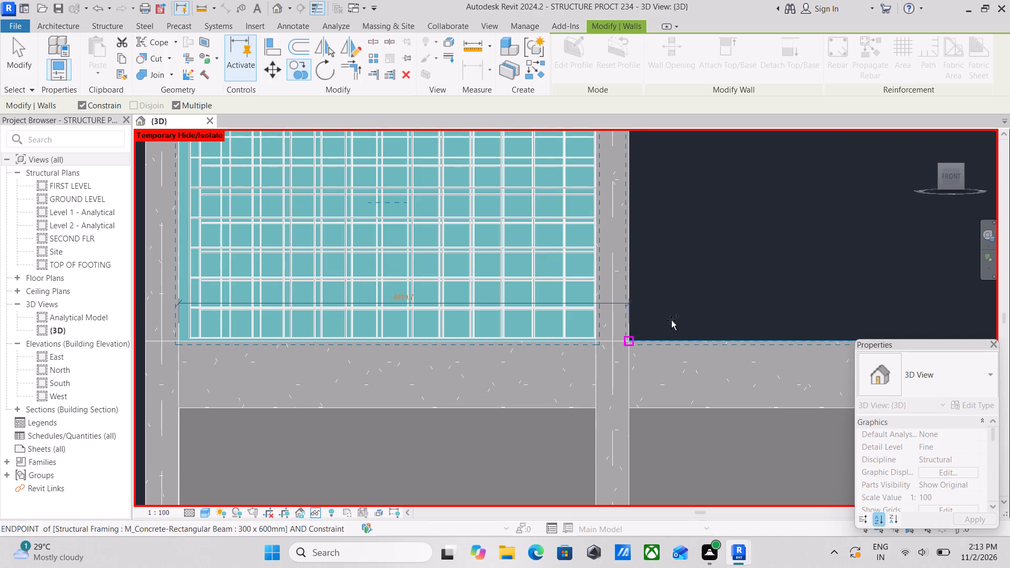
{"action": "scroll", "coordinate": [679, 318], "scroll_direction": "down", "scroll_amount": 6}
{"action": "middle_click_drag", "start_coordinate": [679, 318], "coordinate": [482, 341]}
{"action": "scroll", "coordinate": [612, 331], "scroll_direction": "up", "scroll_amount": 4}
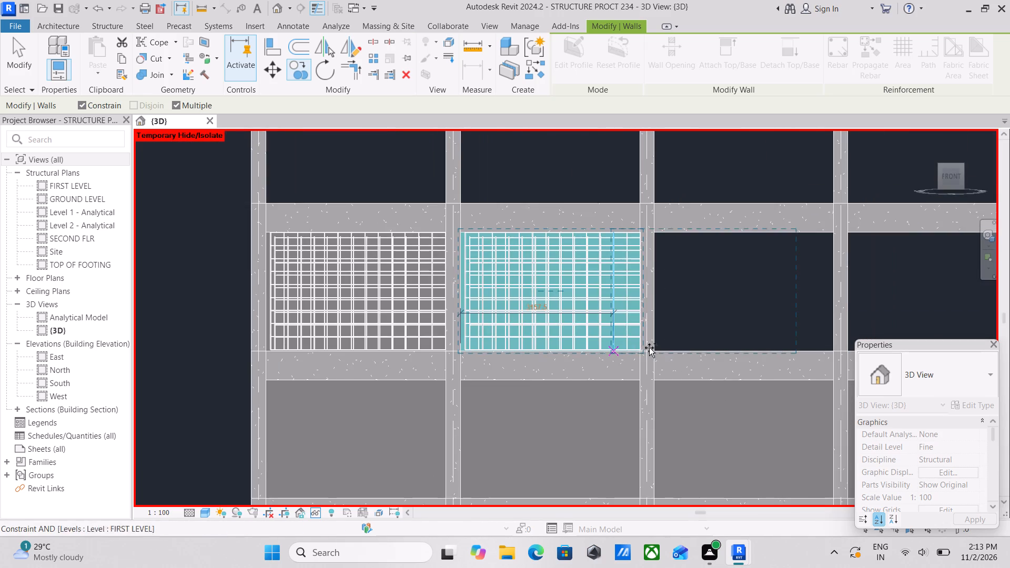
{"action": "scroll", "coordinate": [657, 351], "scroll_direction": "up", "scroll_amount": 3}
{"action": "left_click", "coordinate": [688, 364]}
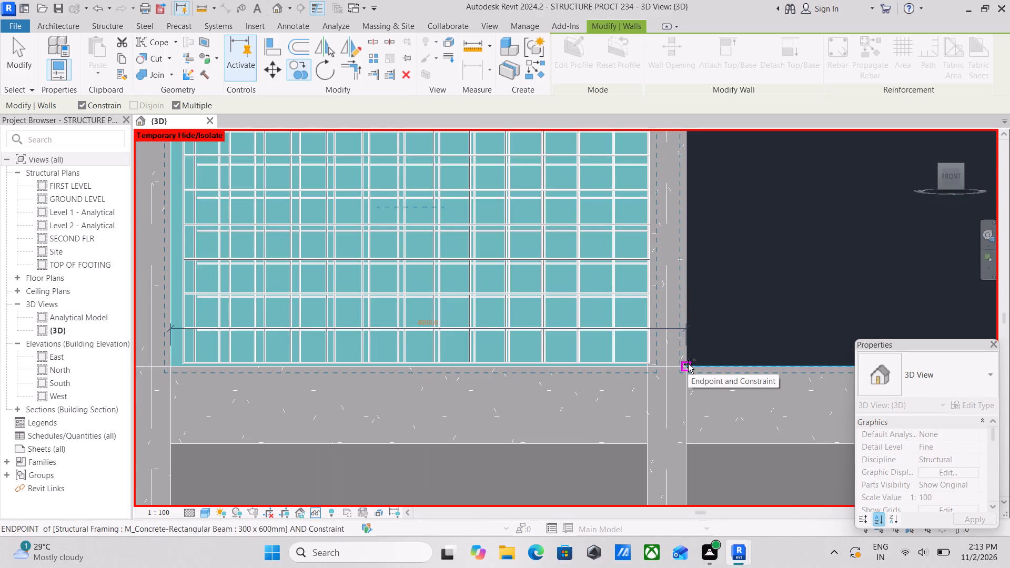
Place the last wall copy in the first-level bay on grid E between grids 4 and 5, and finish copying.
{"action": "scroll", "coordinate": [688, 364], "scroll_direction": "down", "scroll_amount": 16}
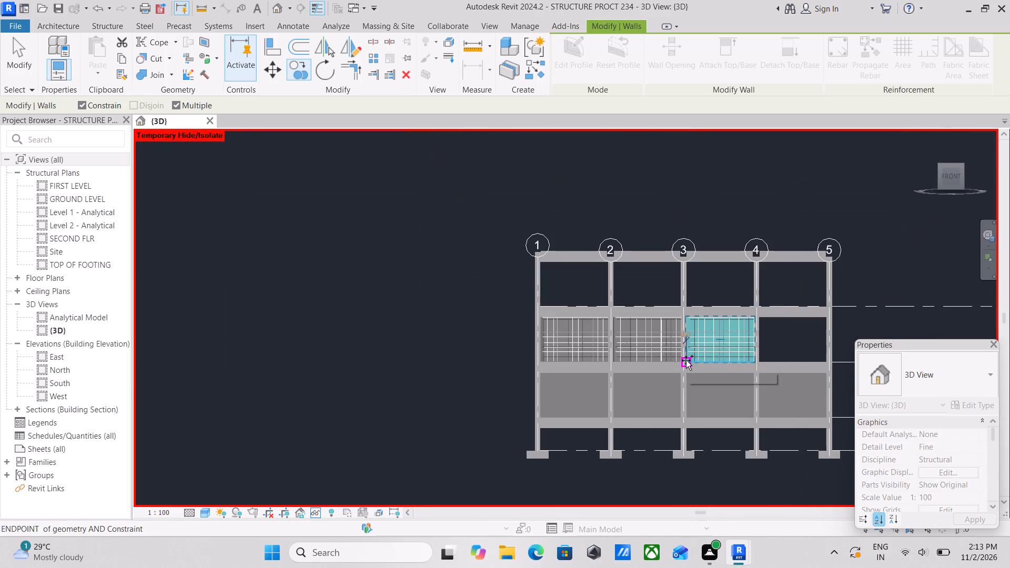
{"action": "middle_click_drag", "start_coordinate": [683, 347], "coordinate": [656, 407], "text": "shift"}
{"action": "scroll", "coordinate": [656, 407], "scroll_direction": "down", "scroll_amount": 1}
{"action": "scroll", "coordinate": [749, 351], "scroll_direction": "up", "scroll_amount": 12}
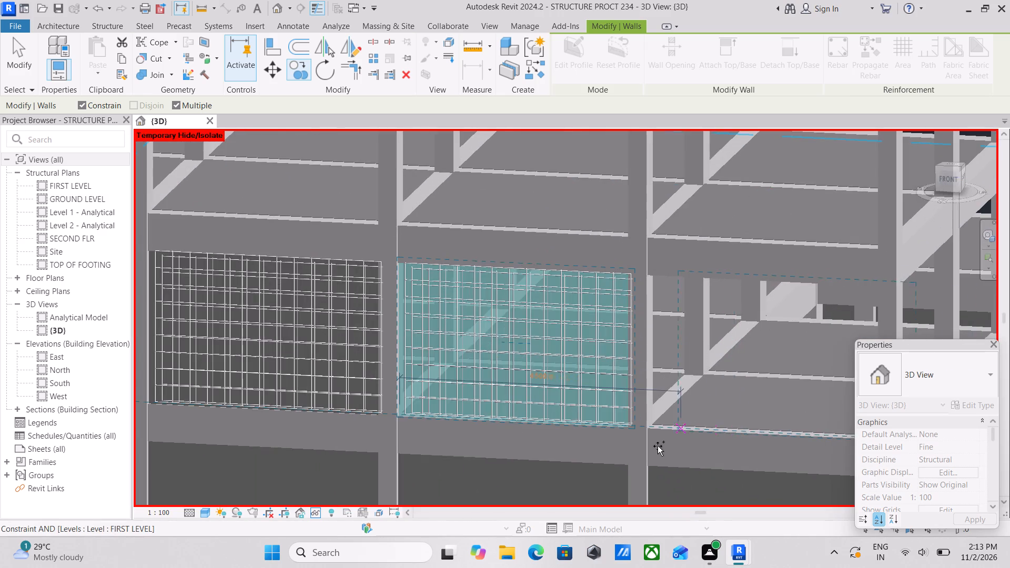
{"action": "scroll", "coordinate": [658, 446], "scroll_direction": "up", "scroll_amount": 8}
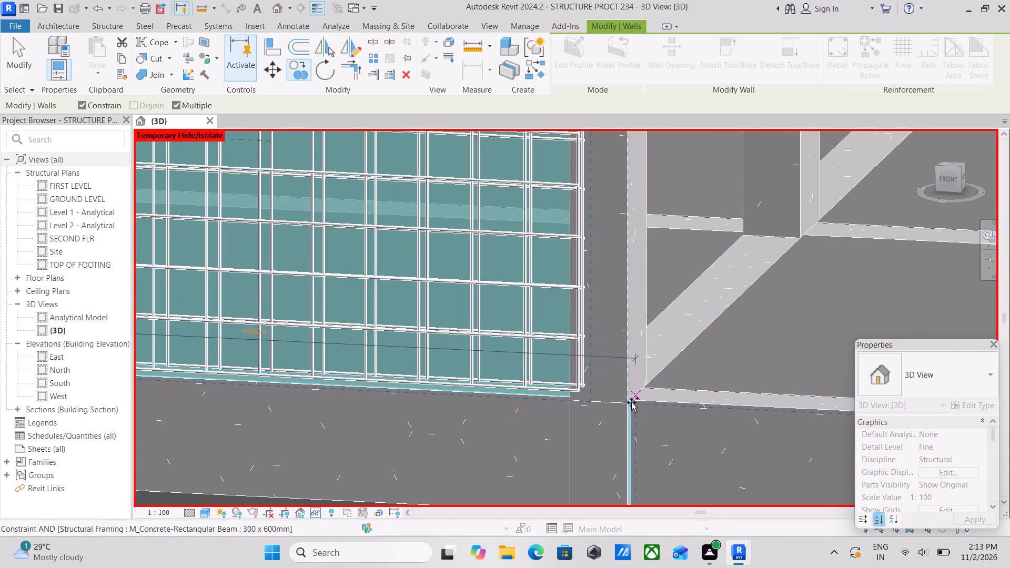
{"action": "left_click", "coordinate": [950, 185]}
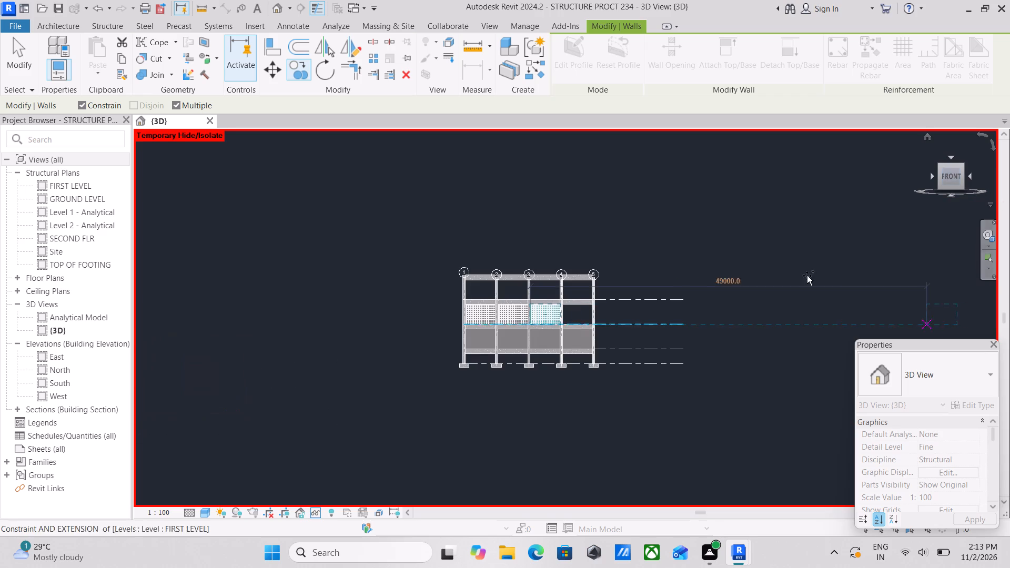
{"action": "scroll", "coordinate": [554, 310], "scroll_direction": "up", "scroll_amount": 16}
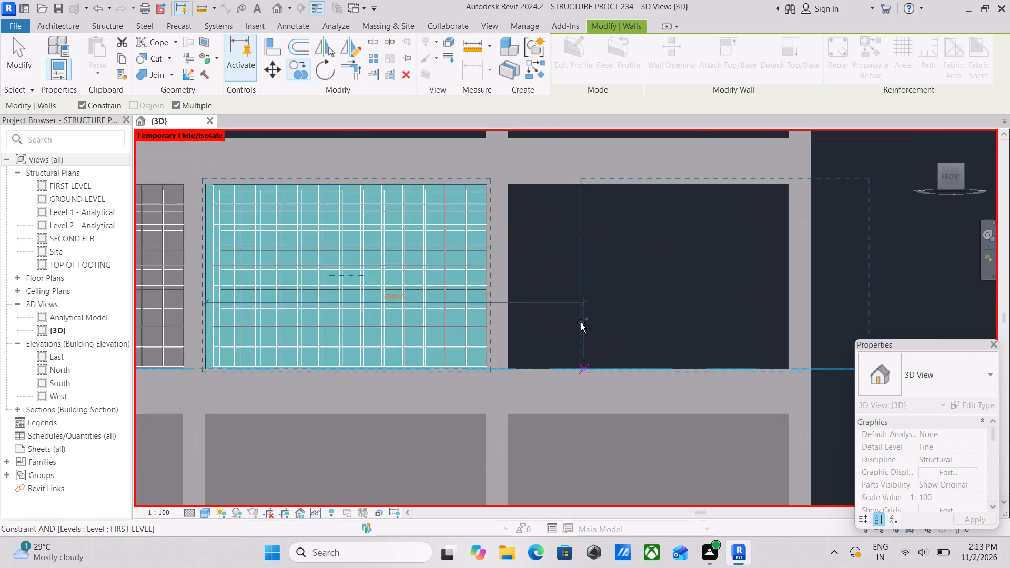
{"action": "scroll", "coordinate": [581, 323], "scroll_direction": "up", "scroll_amount": 7}
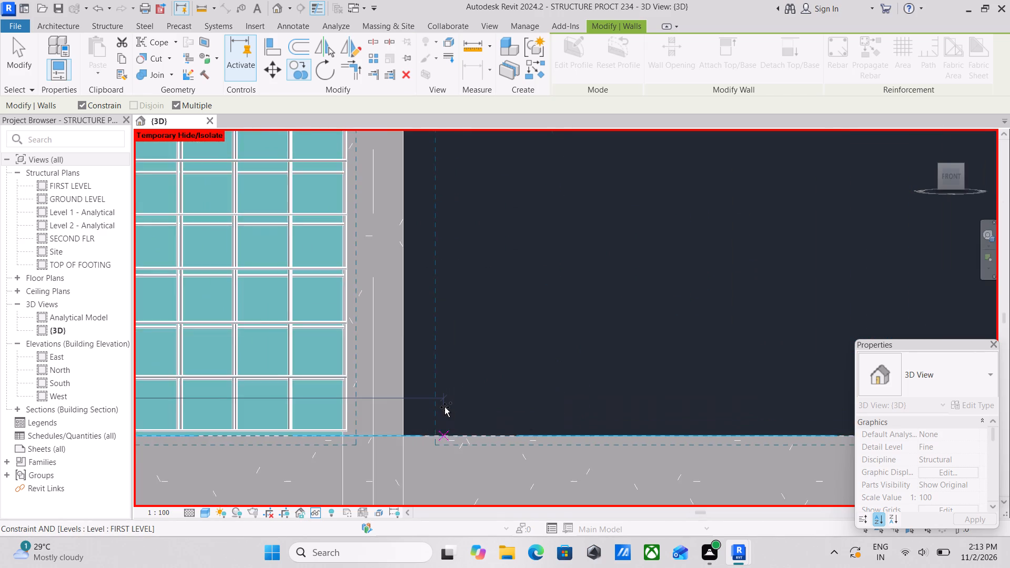
{"action": "scroll", "coordinate": [445, 407], "scroll_direction": "up", "scroll_amount": 4}
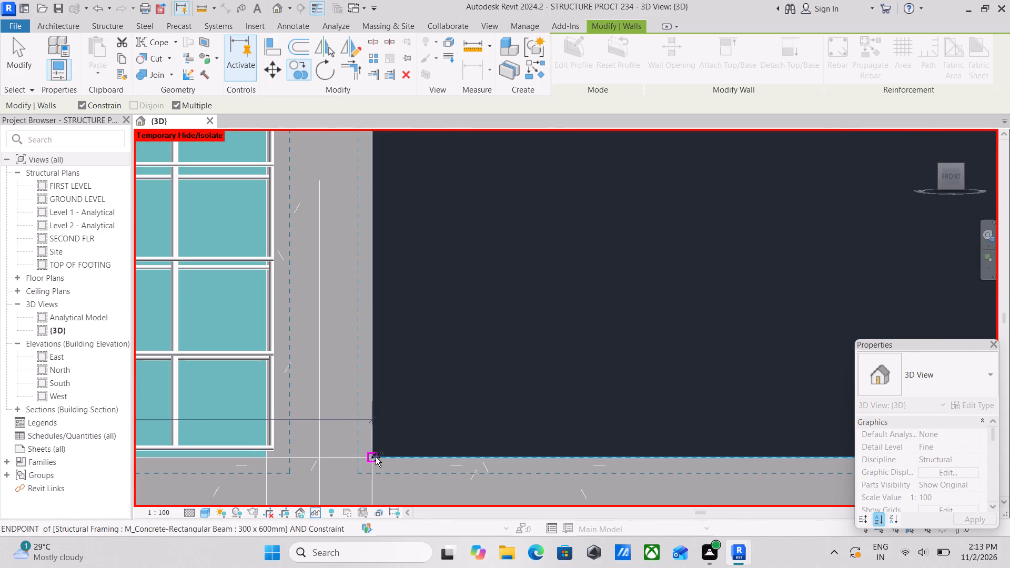
{"action": "left_click", "coordinate": [372, 453]}
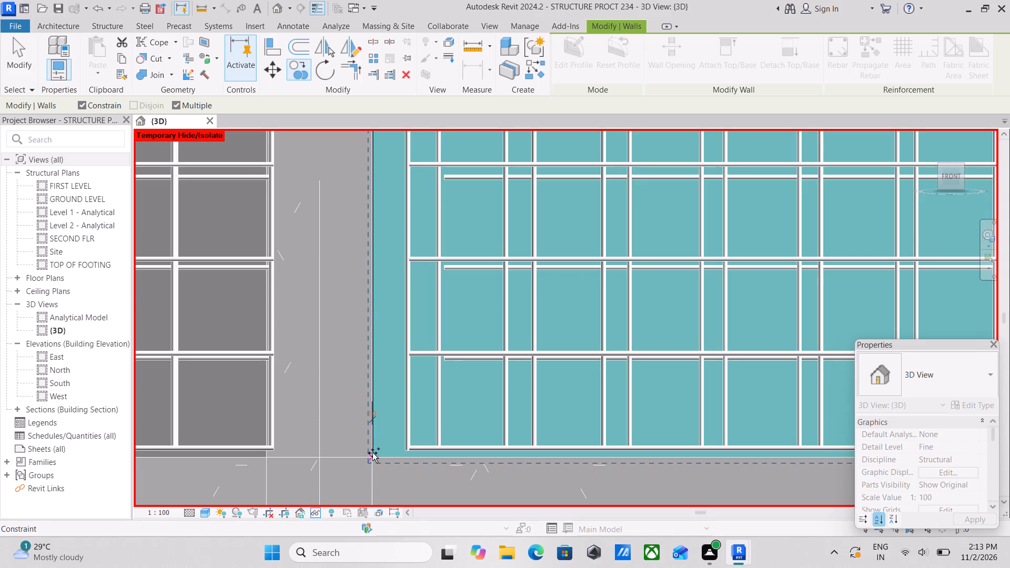
{"action": "scroll", "coordinate": [376, 451], "scroll_direction": "down", "scroll_amount": 10}
{"action": "key", "text": "Escape"}
{"action": "key", "text": "Escape"}
Examine the first-level wall copies on grid E, and inspect the ground-level walls and open bays on grid A.
{"action": "scroll", "coordinate": [438, 409], "scroll_direction": "down", "scroll_amount": 4}
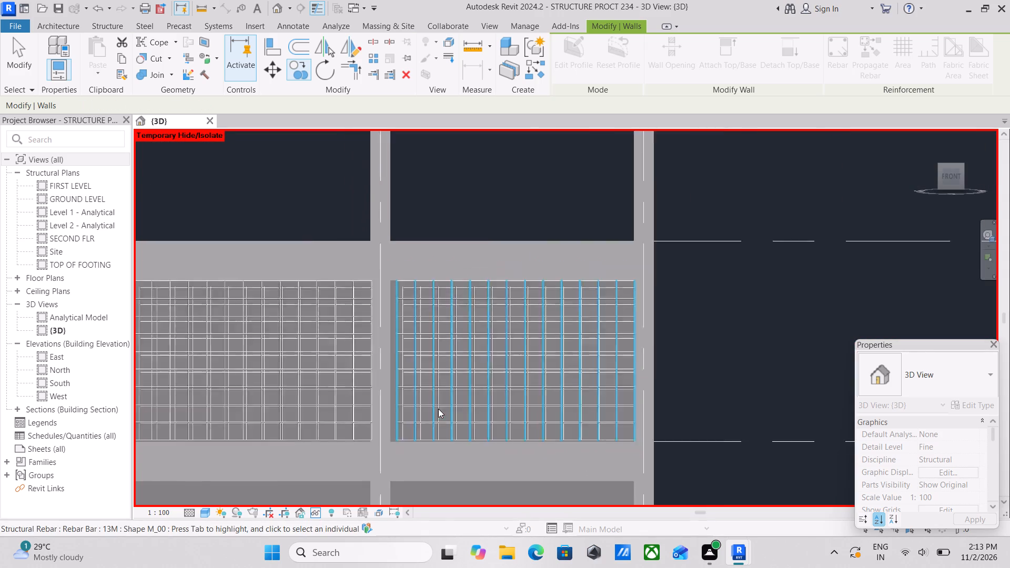
{"action": "scroll", "coordinate": [454, 391], "scroll_direction": "down", "scroll_amount": 3}
{"action": "middle_click_drag", "start_coordinate": [401, 372], "coordinate": [492, 432], "text": "shift"}
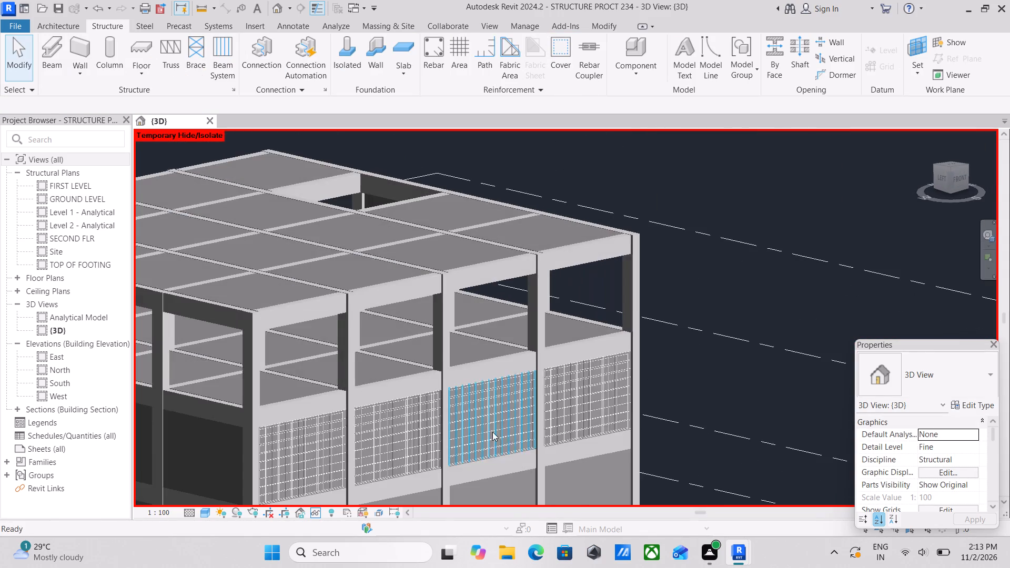
{"action": "middle_click_drag", "start_coordinate": [491, 414], "coordinate": [570, 306]}
{"action": "middle_click_drag", "start_coordinate": [376, 354], "coordinate": [600, 344], "text": "shift"}
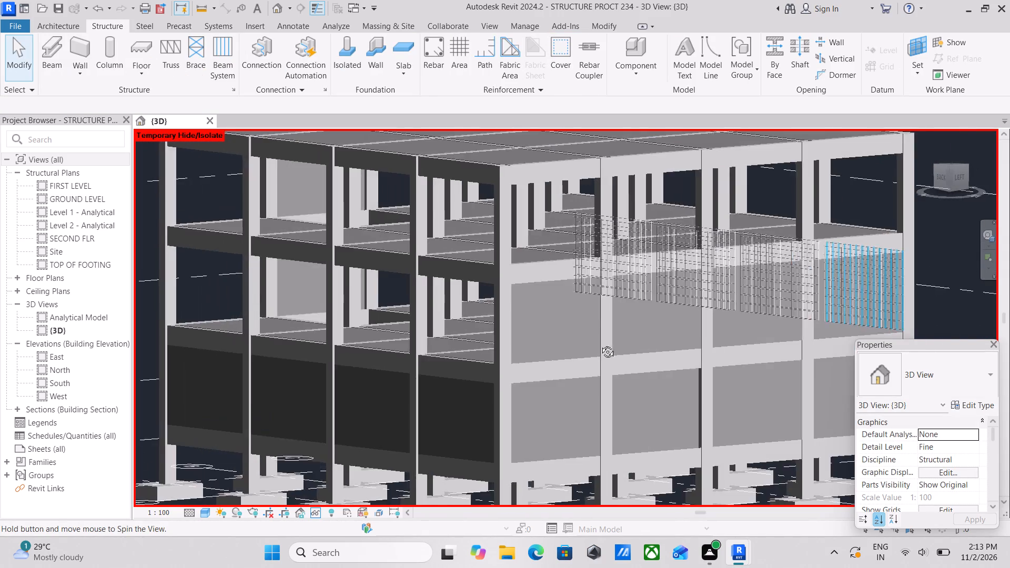
{"action": "middle_click_drag", "start_coordinate": [600, 344], "coordinate": [630, 369], "text": "shift"}
{"action": "scroll", "coordinate": [629, 369], "scroll_direction": "down", "scroll_amount": 2}
{"action": "middle_click_drag", "start_coordinate": [623, 366], "coordinate": [631, 289]}
{"action": "scroll", "coordinate": [422, 366], "scroll_direction": "up", "scroll_amount": 2}
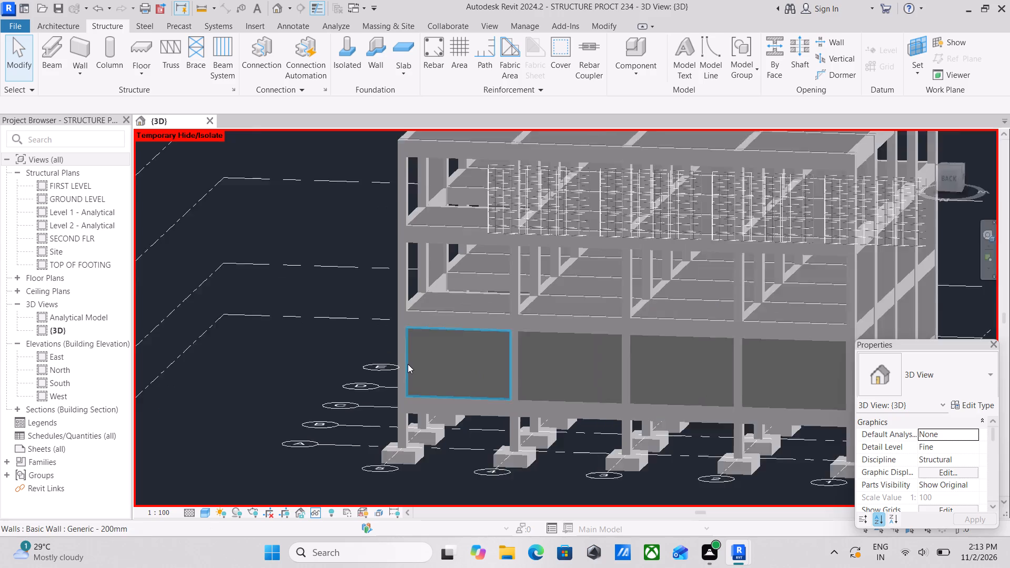
In the Back view, copy the ground-level wall on grid A between grids 5 and 4 to SECOND FLR, with Multiple on and Constrain off.
{"action": "left_click", "coordinate": [412, 364]}
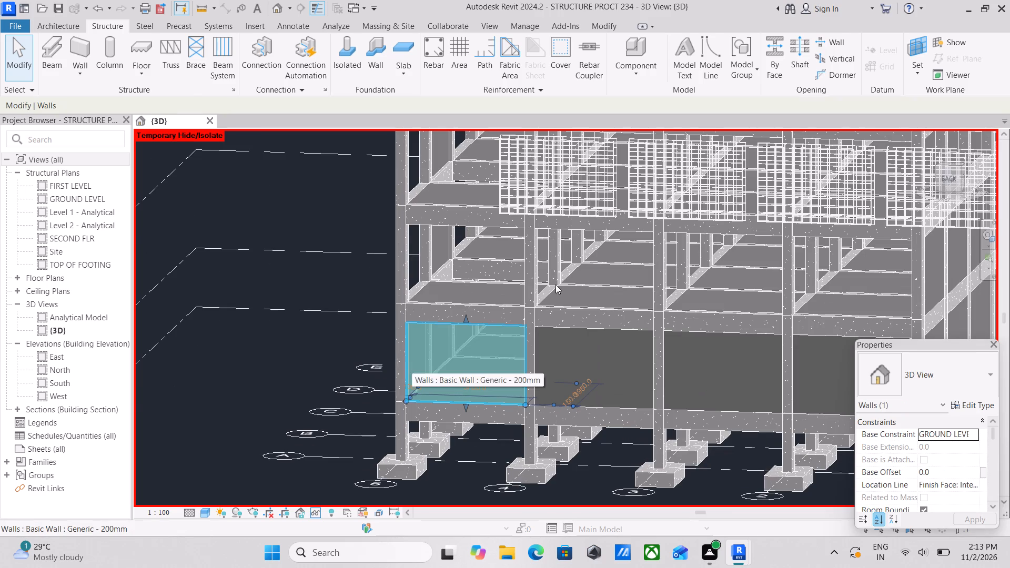
{"action": "scroll", "coordinate": [959, 288], "scroll_direction": "down", "scroll_amount": 2}
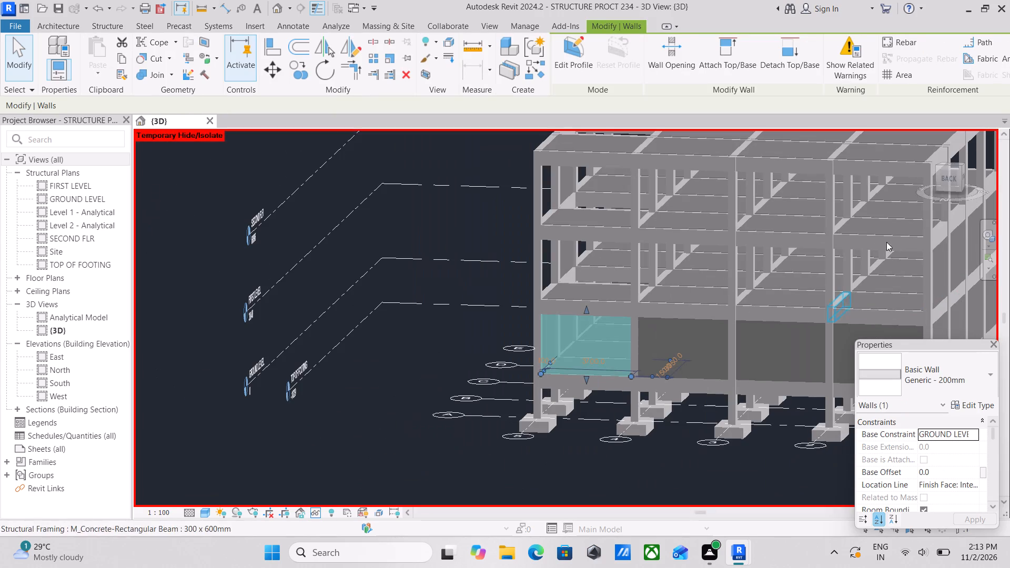
{"action": "left_click", "coordinate": [950, 178]}
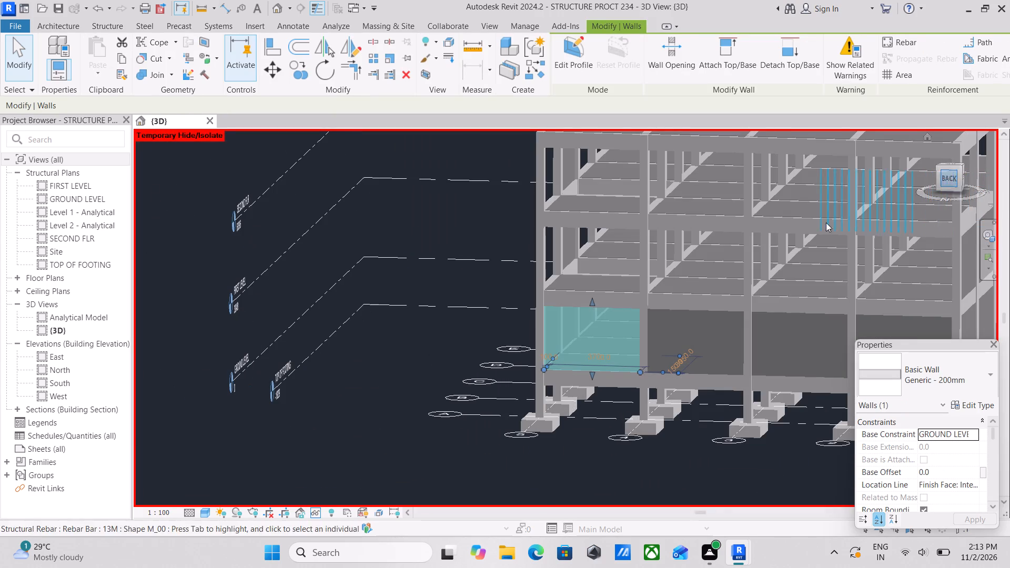
{"action": "scroll", "coordinate": [569, 328], "scroll_direction": "down", "scroll_amount": 5}
{"action": "middle_click_drag", "start_coordinate": [595, 318], "coordinate": [595, 439]}
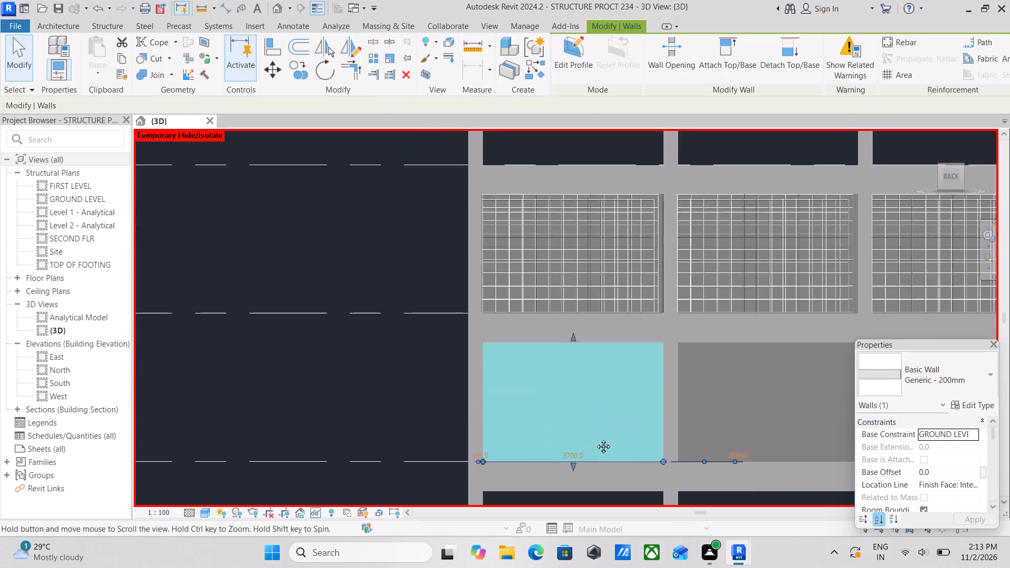
{"action": "middle_click_drag", "start_coordinate": [595, 439], "coordinate": [596, 440]}
{"action": "scroll", "coordinate": [597, 420], "scroll_direction": "down", "scroll_amount": 3}
{"action": "middle_click", "coordinate": [595, 420]}
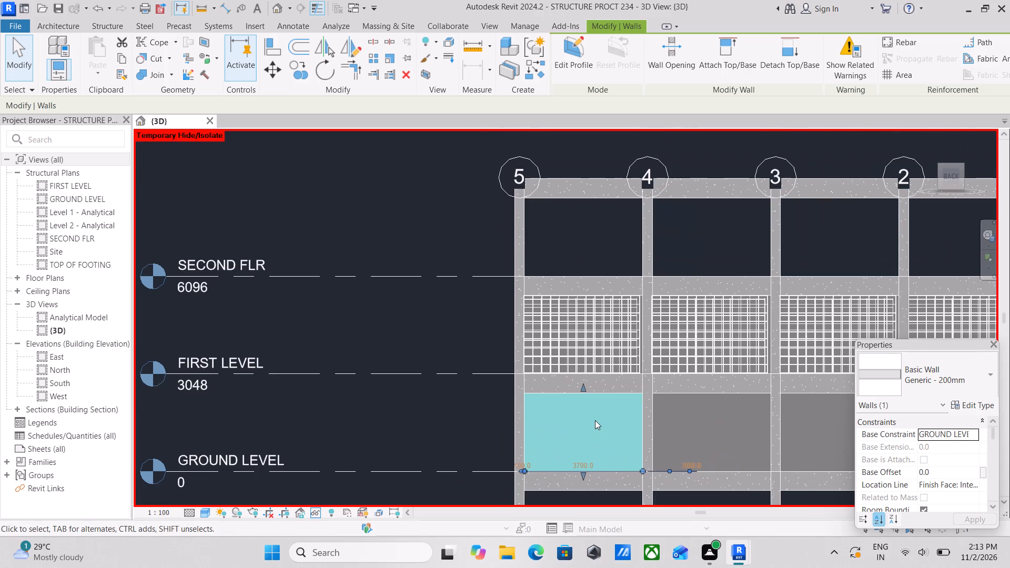
{"action": "type", "text": "co"}
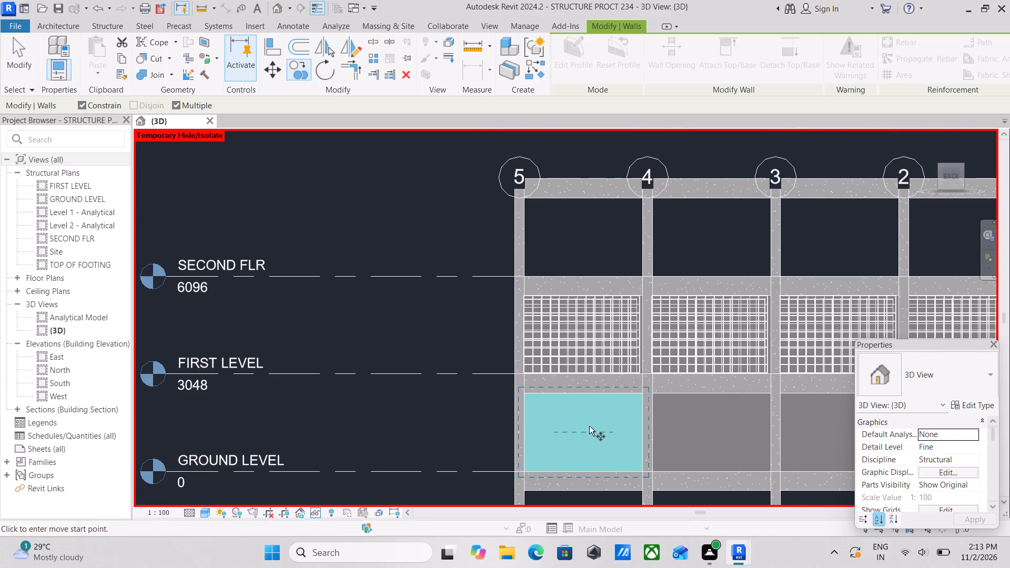
{"action": "scroll", "coordinate": [527, 484], "scroll_direction": "up", "scroll_amount": 5}
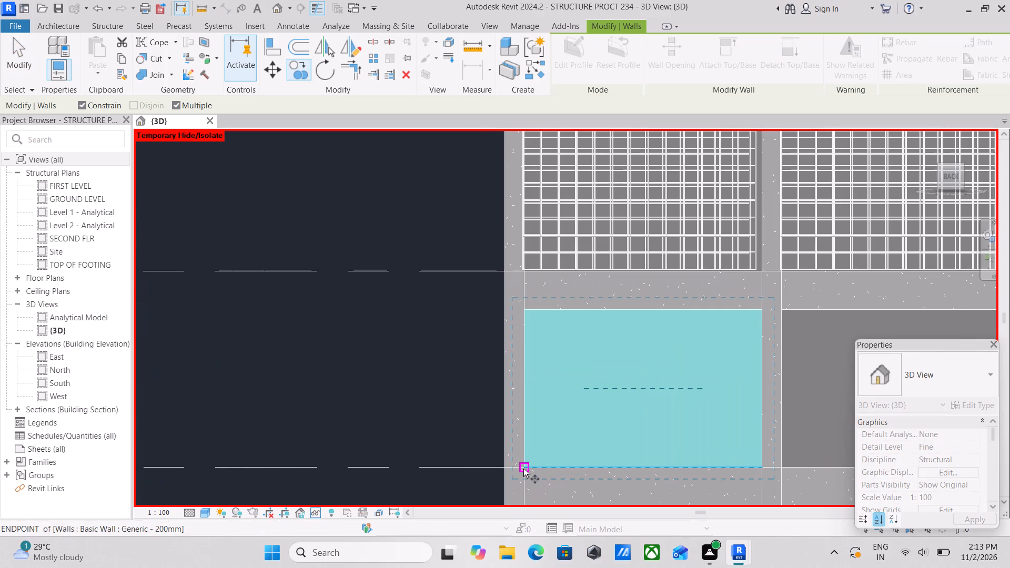
{"action": "left_click", "coordinate": [523, 469]}
{"action": "scroll", "coordinate": [590, 242], "scroll_direction": "down", "scroll_amount": 1}
{"action": "middle_click_drag", "start_coordinate": [590, 243], "coordinate": [571, 441]}
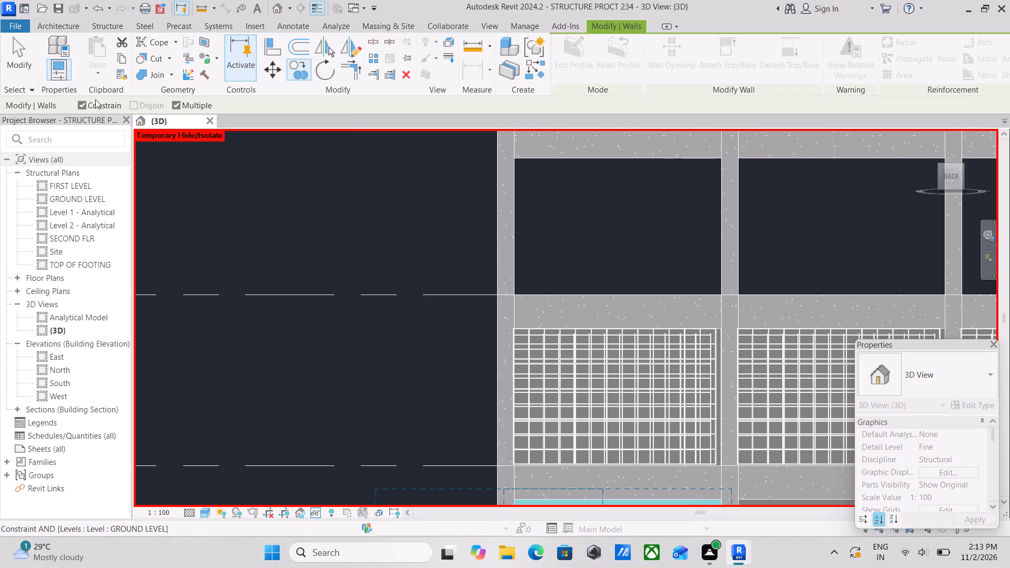
{"action": "left_click", "coordinate": [81, 100]}
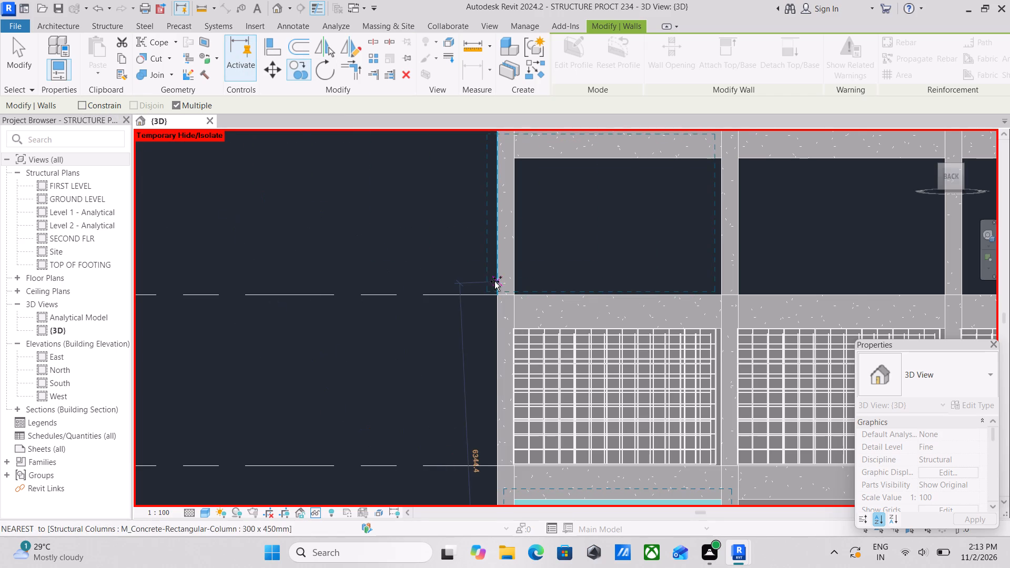
{"action": "scroll", "coordinate": [502, 283], "scroll_direction": "up", "scroll_amount": 3}
{"action": "left_click", "coordinate": [523, 301]}
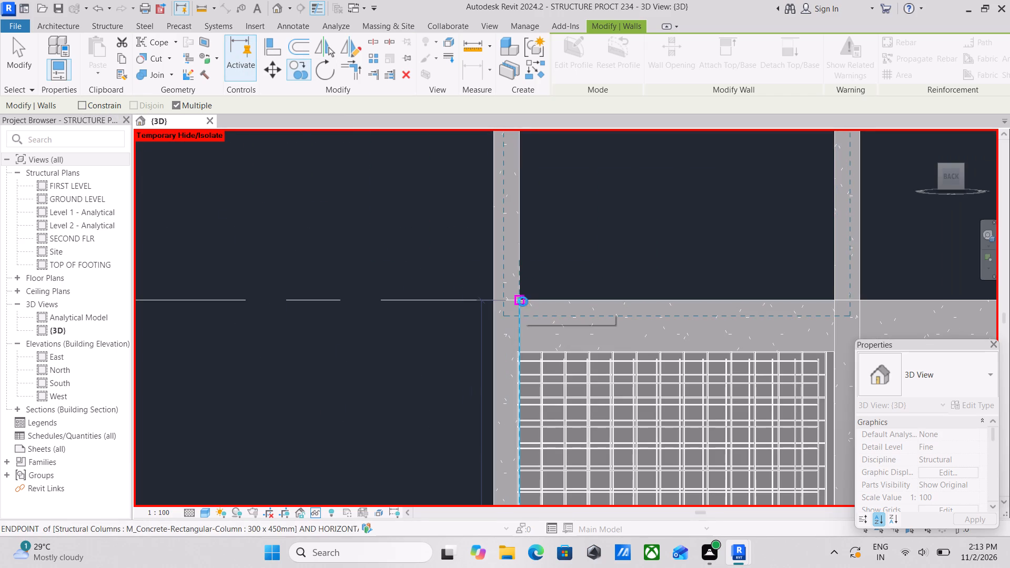
Place further copies of the wall at SECOND FLR on grid A, between grids 4 and 3 and between grids 3 and 2.
{"action": "scroll", "coordinate": [579, 283], "scroll_direction": "down", "scroll_amount": 5}
{"action": "middle_click_drag", "start_coordinate": [604, 276], "coordinate": [576, 278]}
{"action": "scroll", "coordinate": [573, 270], "scroll_direction": "down", "scroll_amount": 1}
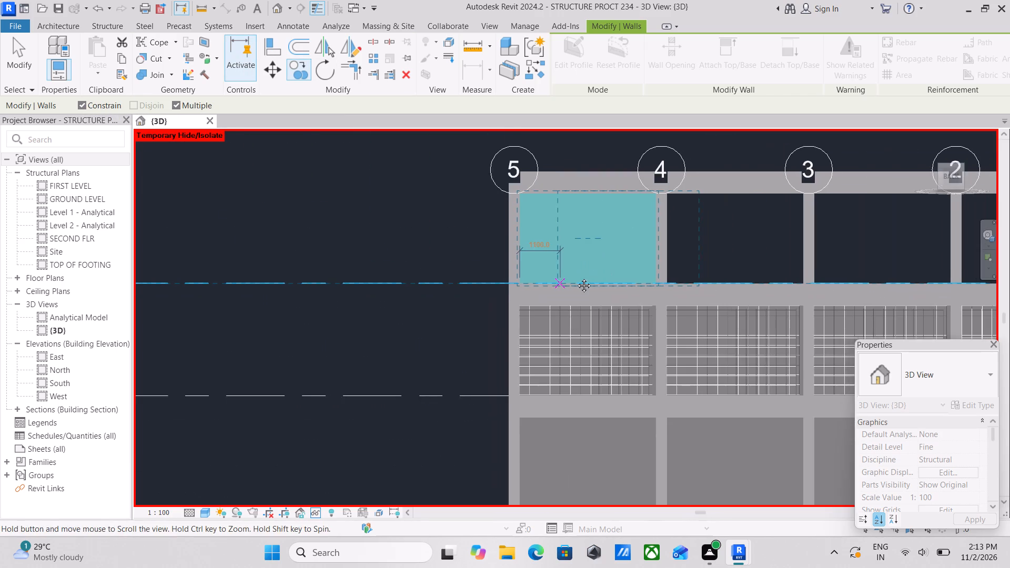
{"action": "middle_click_drag", "start_coordinate": [576, 278], "coordinate": [564, 272]}
{"action": "scroll", "coordinate": [682, 283], "scroll_direction": "up", "scroll_amount": 8}
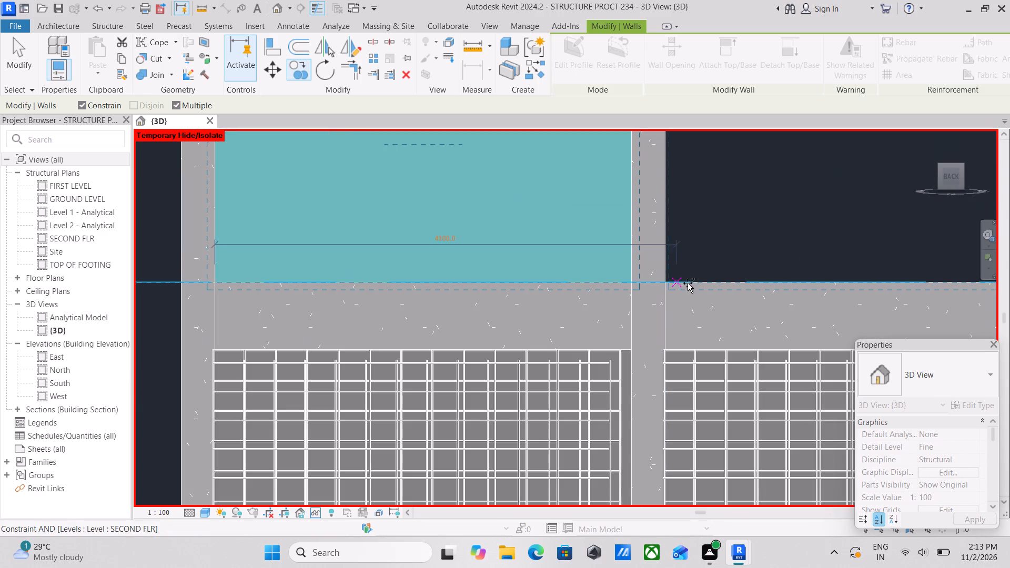
{"action": "left_click", "coordinate": [664, 279]}
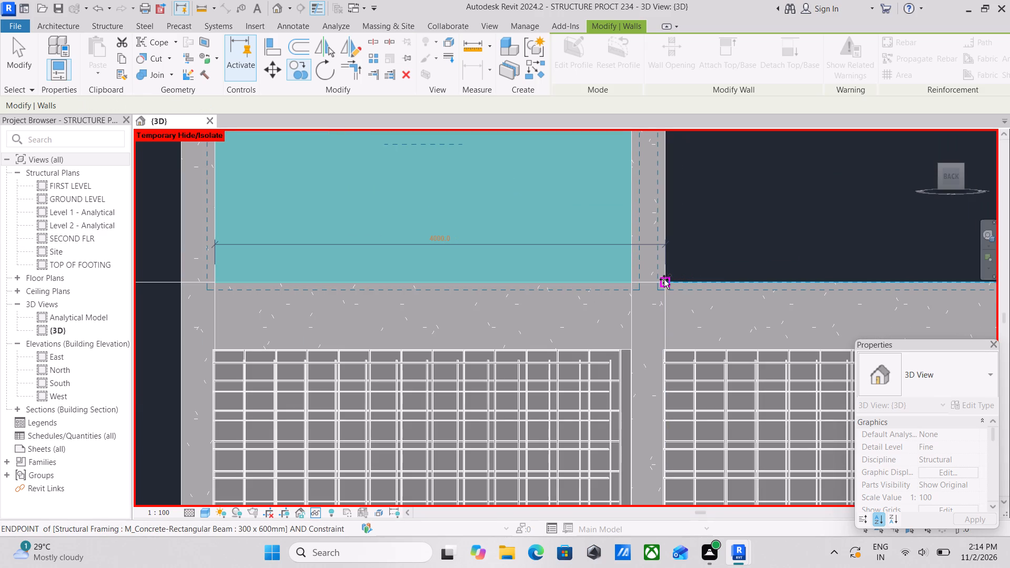
{"action": "scroll", "coordinate": [665, 279], "scroll_direction": "down", "scroll_amount": 7}
{"action": "middle_click_drag", "start_coordinate": [703, 267], "coordinate": [467, 296]}
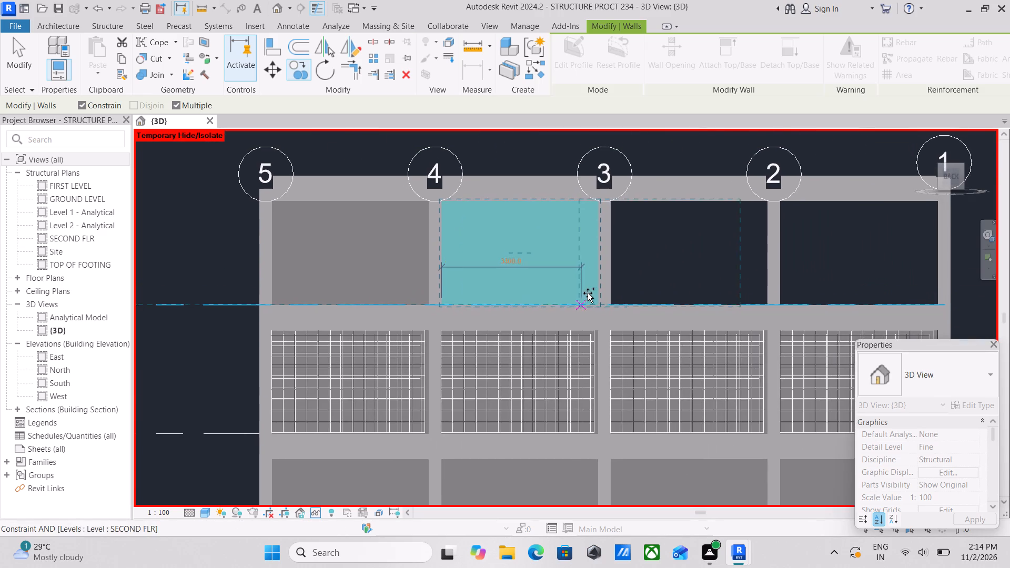
{"action": "scroll", "coordinate": [600, 295], "scroll_direction": "up", "scroll_amount": 7}
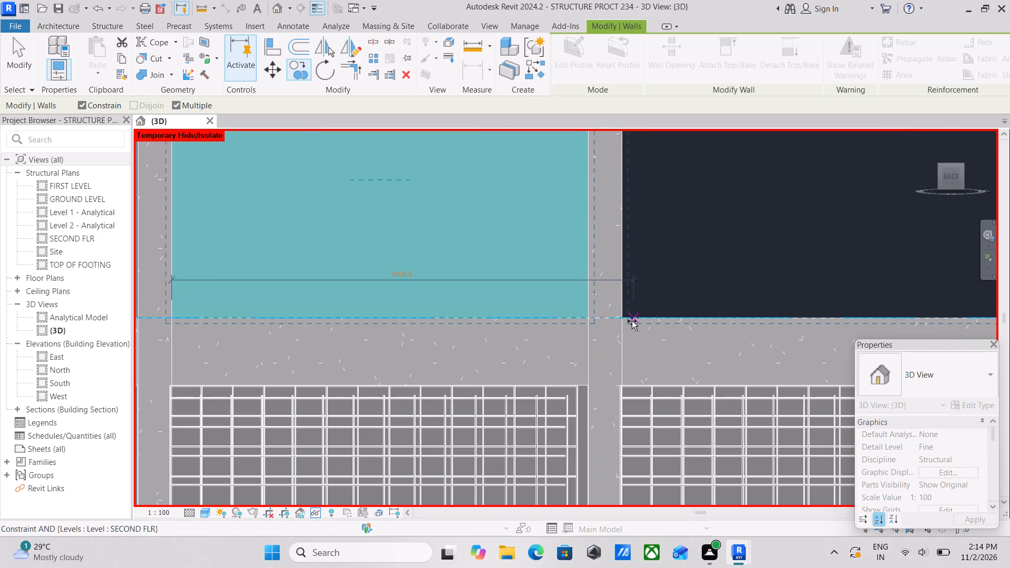
{"action": "left_click", "coordinate": [623, 319]}
Place the last wall copy at SECOND FLR on grid A between grids 2 and 1, and finish copying.
{"action": "scroll", "coordinate": [658, 309], "scroll_direction": "down", "scroll_amount": 4}
{"action": "middle_click_drag", "start_coordinate": [655, 309], "coordinate": [555, 324]}
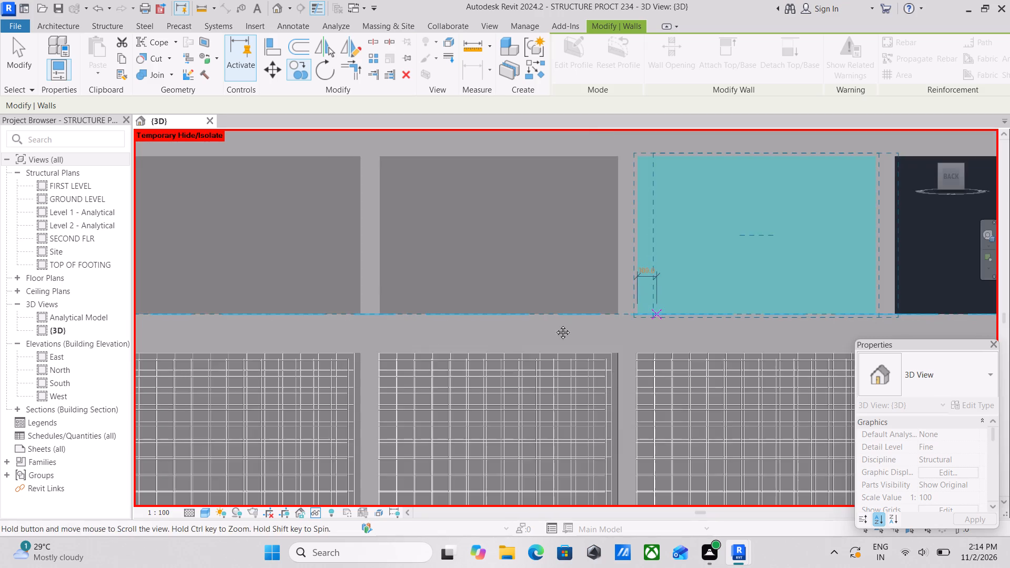
{"action": "middle_click_drag", "start_coordinate": [555, 324], "coordinate": [453, 342]}
{"action": "scroll", "coordinate": [460, 340], "scroll_direction": "down", "scroll_amount": 1}
{"action": "middle_click_drag", "start_coordinate": [591, 338], "coordinate": [518, 343]}
{"action": "scroll", "coordinate": [584, 348], "scroll_direction": "up", "scroll_amount": 6}
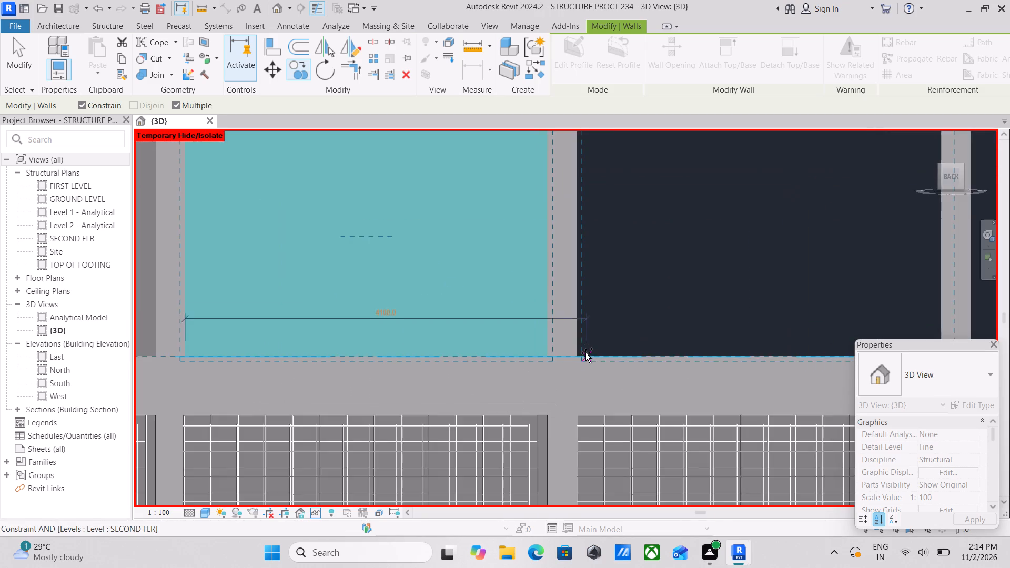
{"action": "scroll", "coordinate": [585, 353], "scroll_direction": "up", "scroll_amount": 1}
{"action": "left_click", "coordinate": [572, 355]}
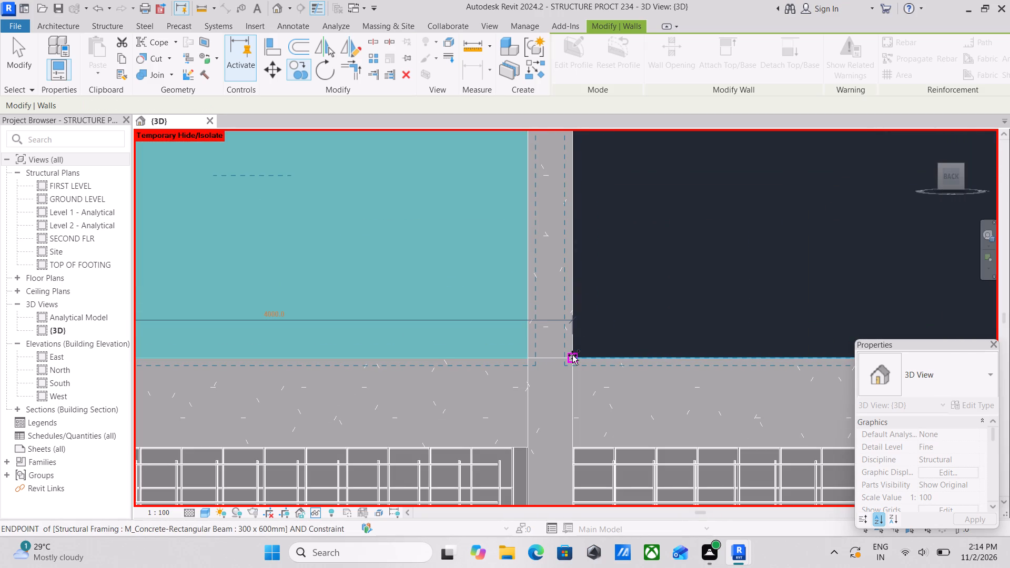
{"action": "scroll", "coordinate": [572, 355], "scroll_direction": "down", "scroll_amount": 10}
{"action": "key", "text": "Escape"}
{"action": "scroll", "coordinate": [572, 355], "scroll_direction": "down", "scroll_amount": 4}
{"action": "key", "text": "Escape"}
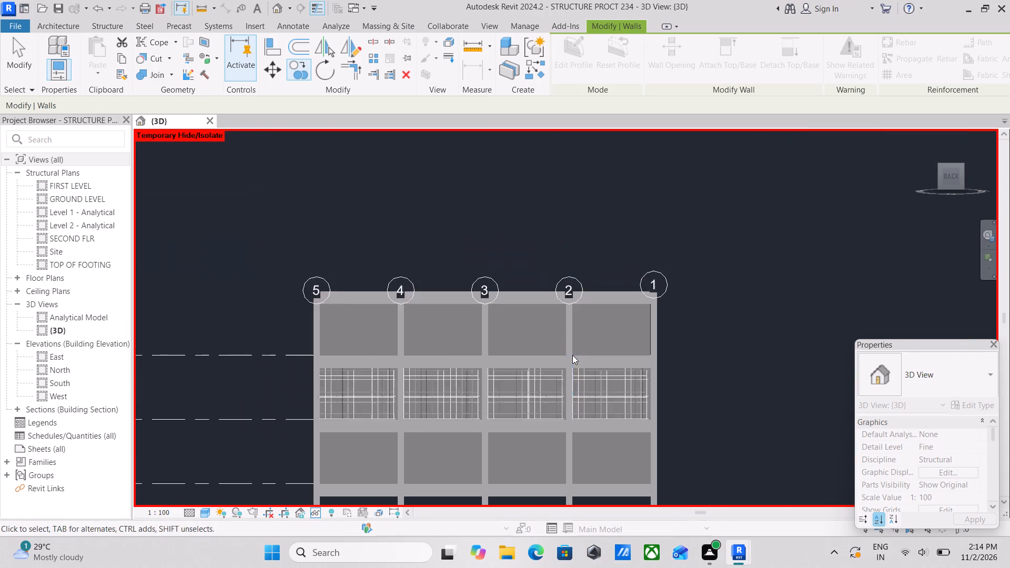
Examine the infill on grid A in 3D, checking the ground, first and second floor bays.
{"action": "scroll", "coordinate": [572, 355], "scroll_direction": "down", "scroll_amount": 7}
{"action": "middle_click_drag", "start_coordinate": [520, 348], "coordinate": [662, 434], "text": "shift"}
{"action": "middle_click_drag", "start_coordinate": [542, 386], "coordinate": [420, 400], "text": "shift"}
{"action": "scroll", "coordinate": [536, 388], "scroll_direction": "up", "scroll_amount": 4}
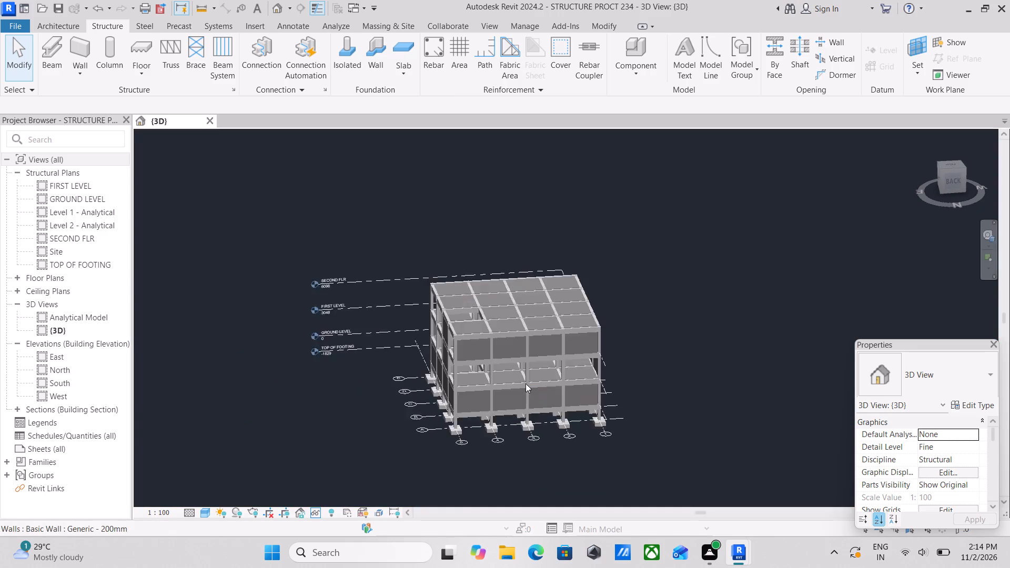
{"action": "scroll", "coordinate": [454, 382], "scroll_direction": "up", "scroll_amount": 5}
{"action": "scroll", "coordinate": [445, 434], "scroll_direction": "up", "scroll_amount": 4}
{"action": "middle_click_drag", "start_coordinate": [446, 424], "coordinate": [472, 329]}
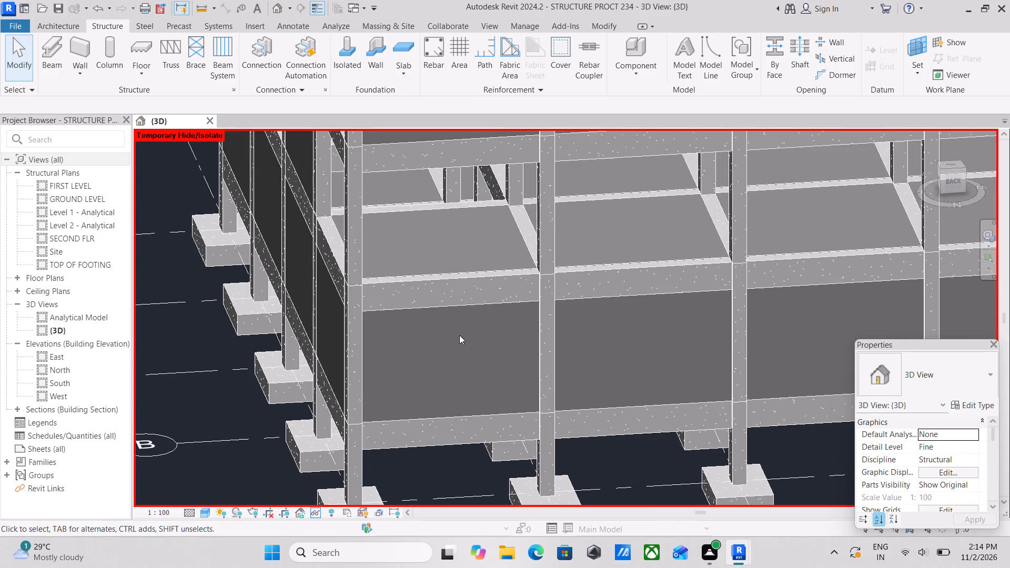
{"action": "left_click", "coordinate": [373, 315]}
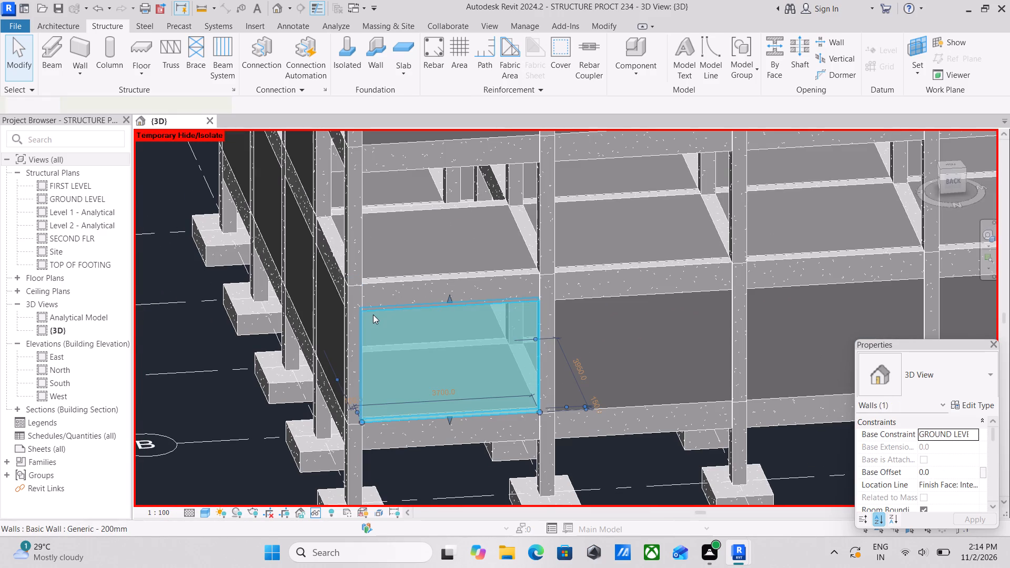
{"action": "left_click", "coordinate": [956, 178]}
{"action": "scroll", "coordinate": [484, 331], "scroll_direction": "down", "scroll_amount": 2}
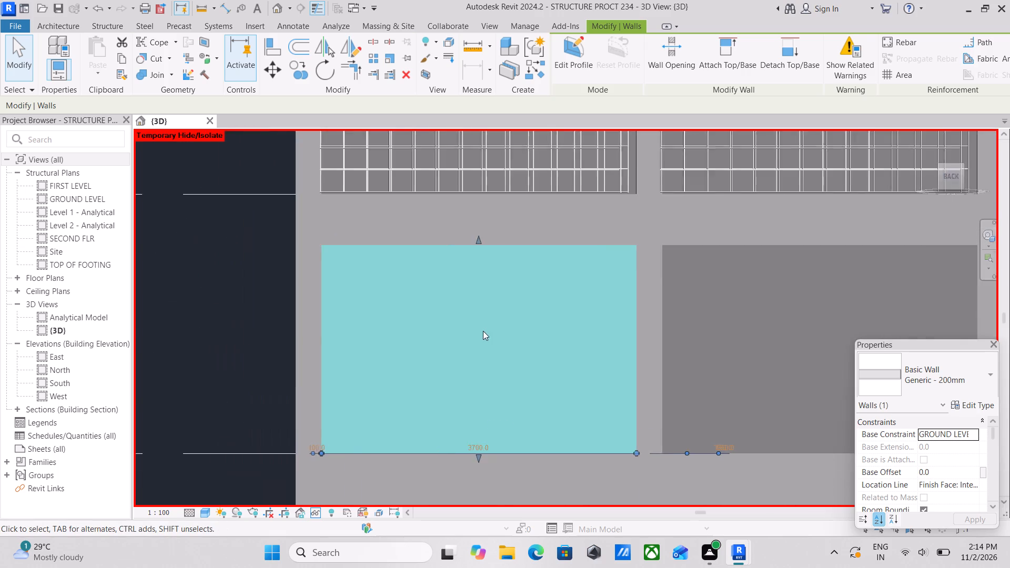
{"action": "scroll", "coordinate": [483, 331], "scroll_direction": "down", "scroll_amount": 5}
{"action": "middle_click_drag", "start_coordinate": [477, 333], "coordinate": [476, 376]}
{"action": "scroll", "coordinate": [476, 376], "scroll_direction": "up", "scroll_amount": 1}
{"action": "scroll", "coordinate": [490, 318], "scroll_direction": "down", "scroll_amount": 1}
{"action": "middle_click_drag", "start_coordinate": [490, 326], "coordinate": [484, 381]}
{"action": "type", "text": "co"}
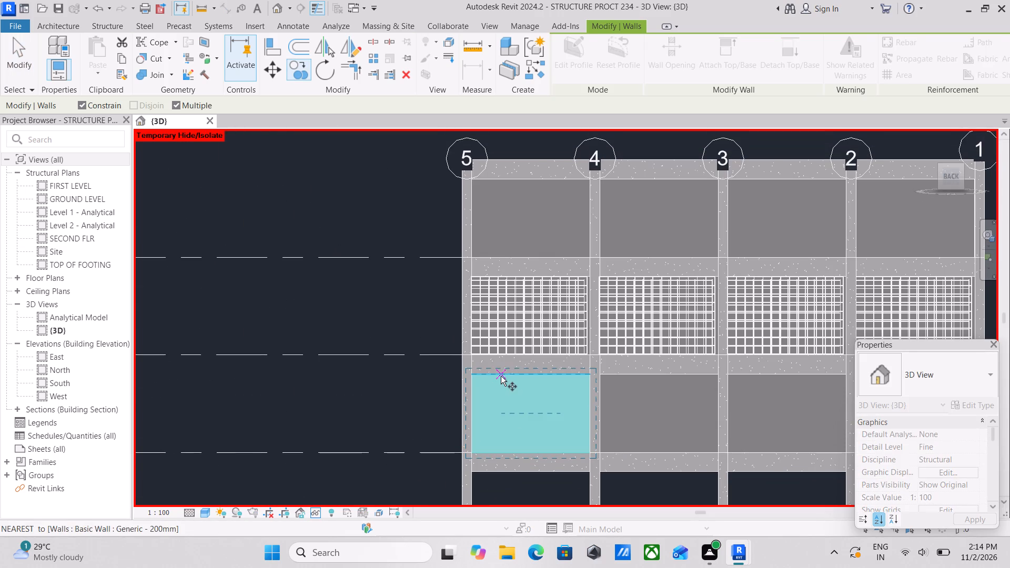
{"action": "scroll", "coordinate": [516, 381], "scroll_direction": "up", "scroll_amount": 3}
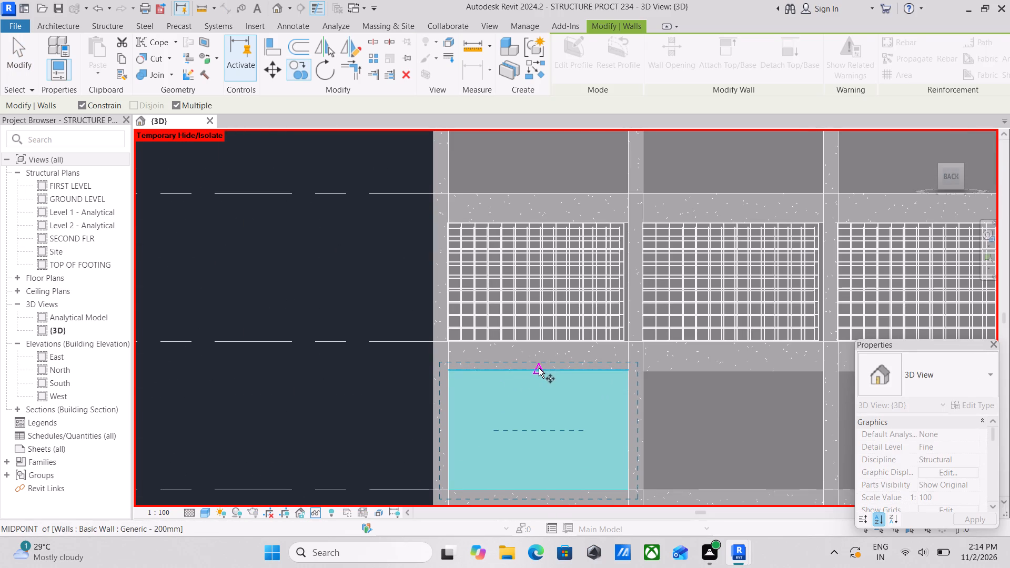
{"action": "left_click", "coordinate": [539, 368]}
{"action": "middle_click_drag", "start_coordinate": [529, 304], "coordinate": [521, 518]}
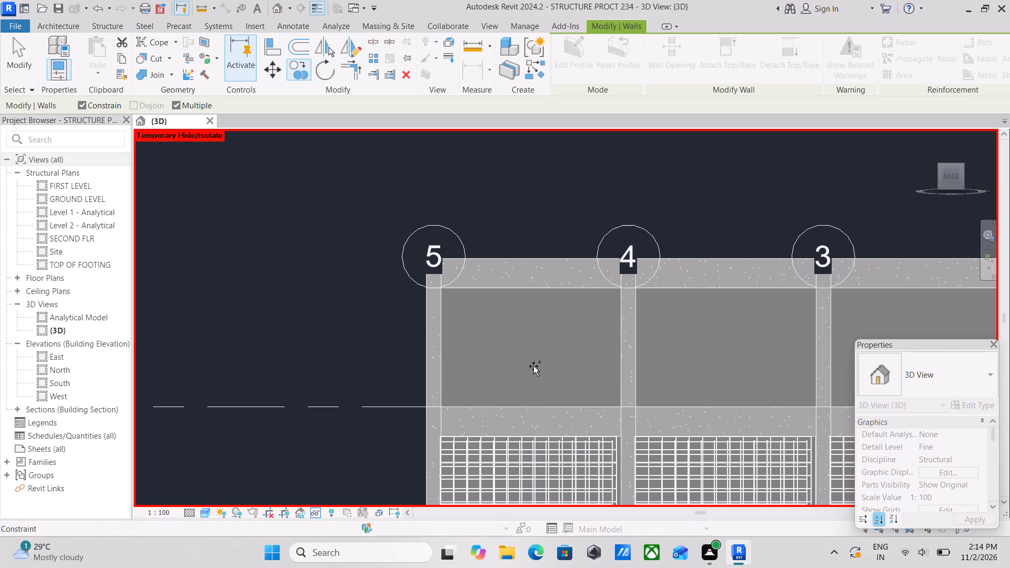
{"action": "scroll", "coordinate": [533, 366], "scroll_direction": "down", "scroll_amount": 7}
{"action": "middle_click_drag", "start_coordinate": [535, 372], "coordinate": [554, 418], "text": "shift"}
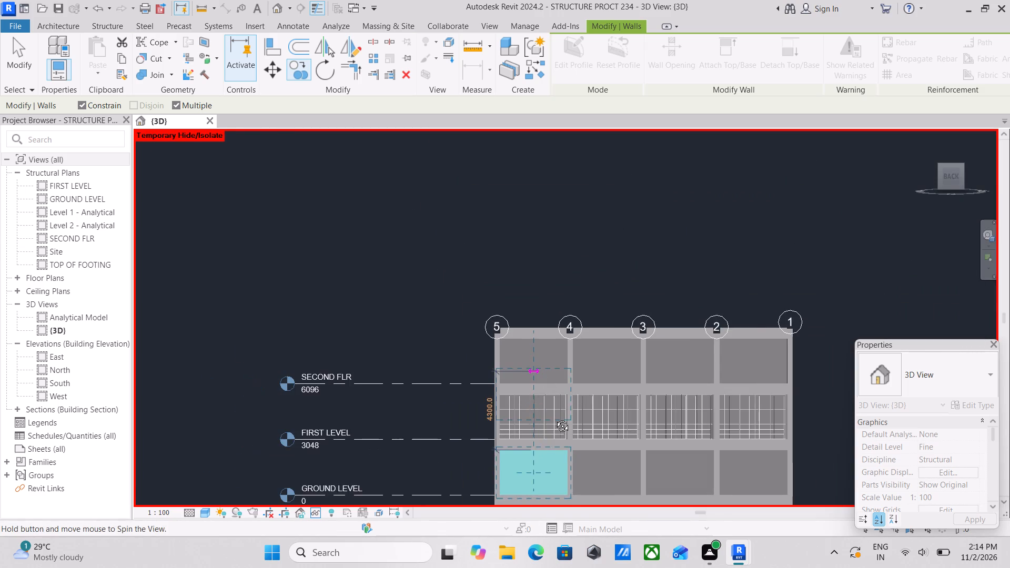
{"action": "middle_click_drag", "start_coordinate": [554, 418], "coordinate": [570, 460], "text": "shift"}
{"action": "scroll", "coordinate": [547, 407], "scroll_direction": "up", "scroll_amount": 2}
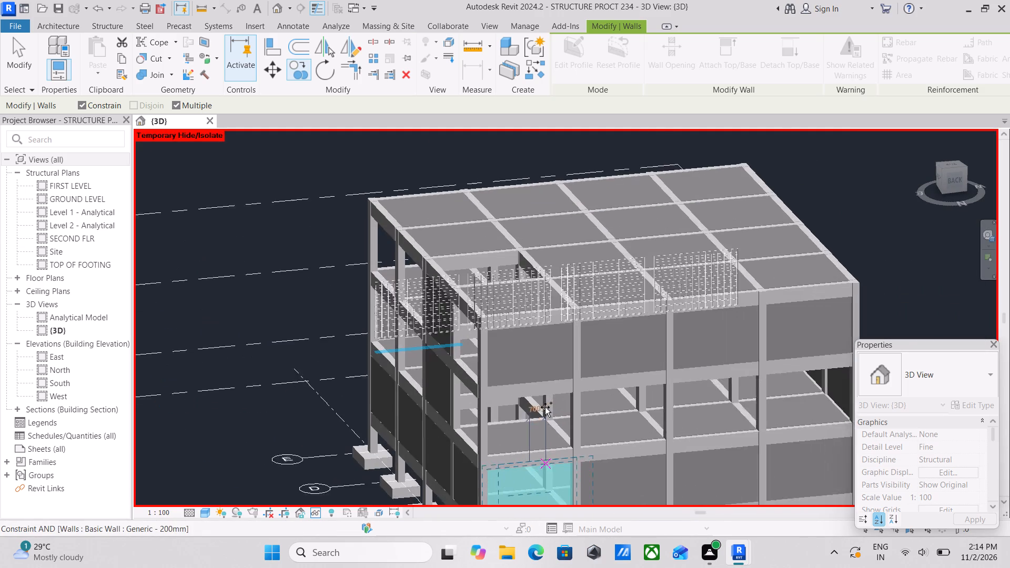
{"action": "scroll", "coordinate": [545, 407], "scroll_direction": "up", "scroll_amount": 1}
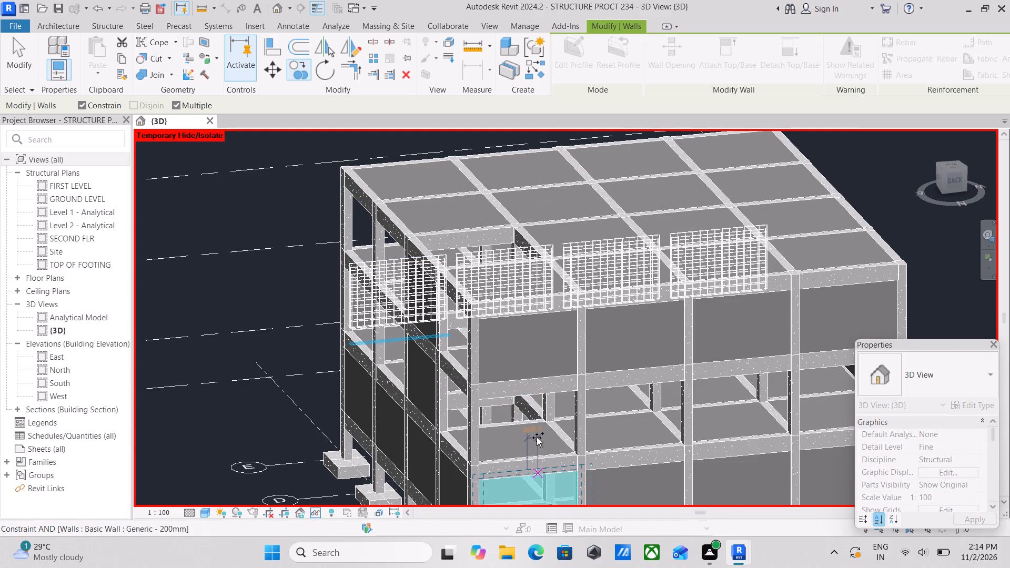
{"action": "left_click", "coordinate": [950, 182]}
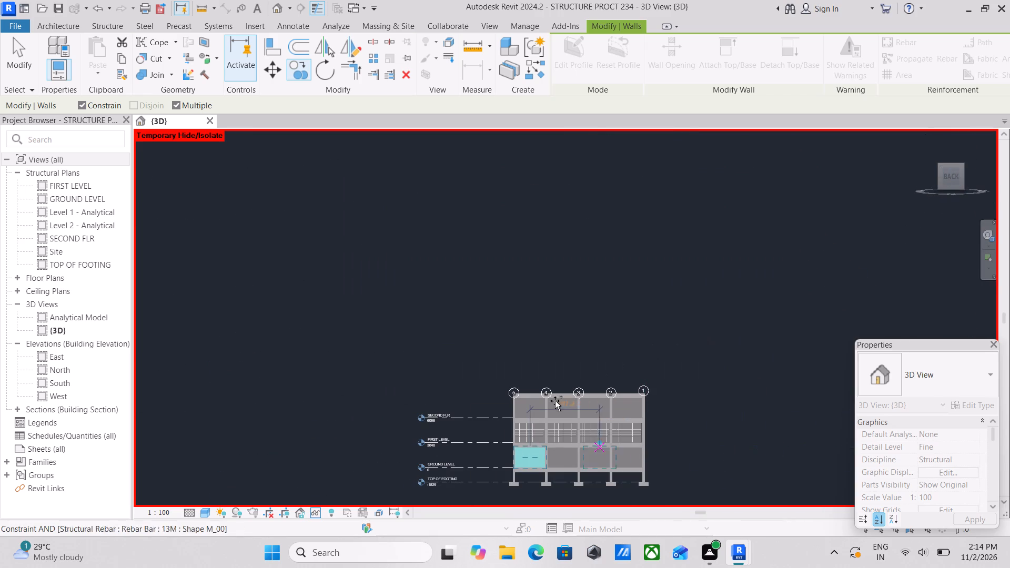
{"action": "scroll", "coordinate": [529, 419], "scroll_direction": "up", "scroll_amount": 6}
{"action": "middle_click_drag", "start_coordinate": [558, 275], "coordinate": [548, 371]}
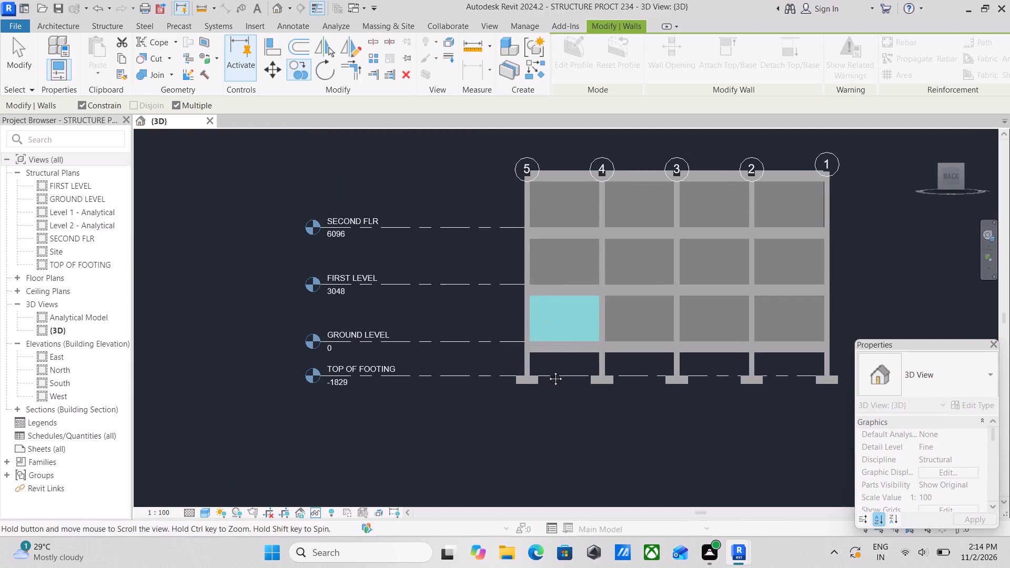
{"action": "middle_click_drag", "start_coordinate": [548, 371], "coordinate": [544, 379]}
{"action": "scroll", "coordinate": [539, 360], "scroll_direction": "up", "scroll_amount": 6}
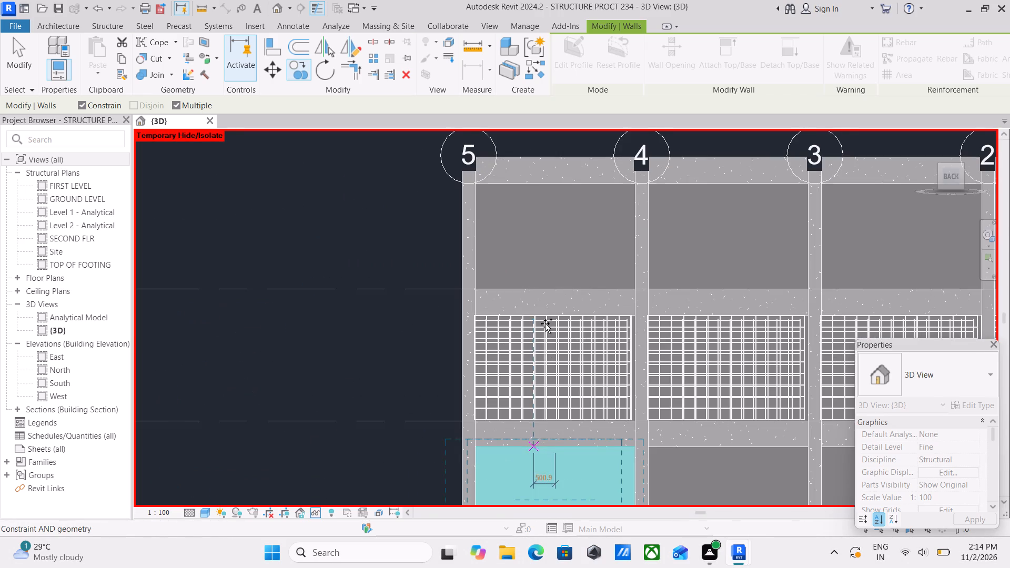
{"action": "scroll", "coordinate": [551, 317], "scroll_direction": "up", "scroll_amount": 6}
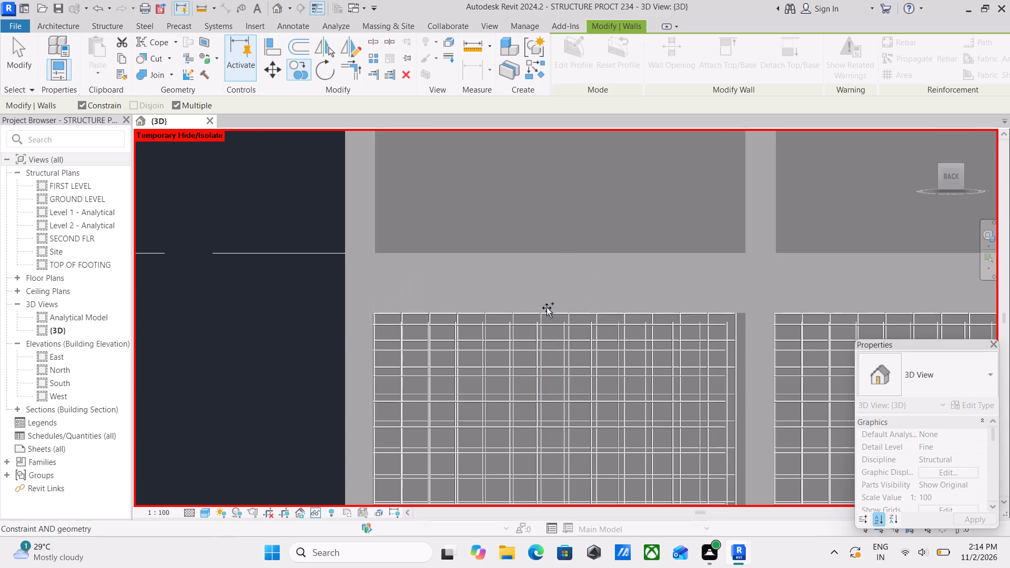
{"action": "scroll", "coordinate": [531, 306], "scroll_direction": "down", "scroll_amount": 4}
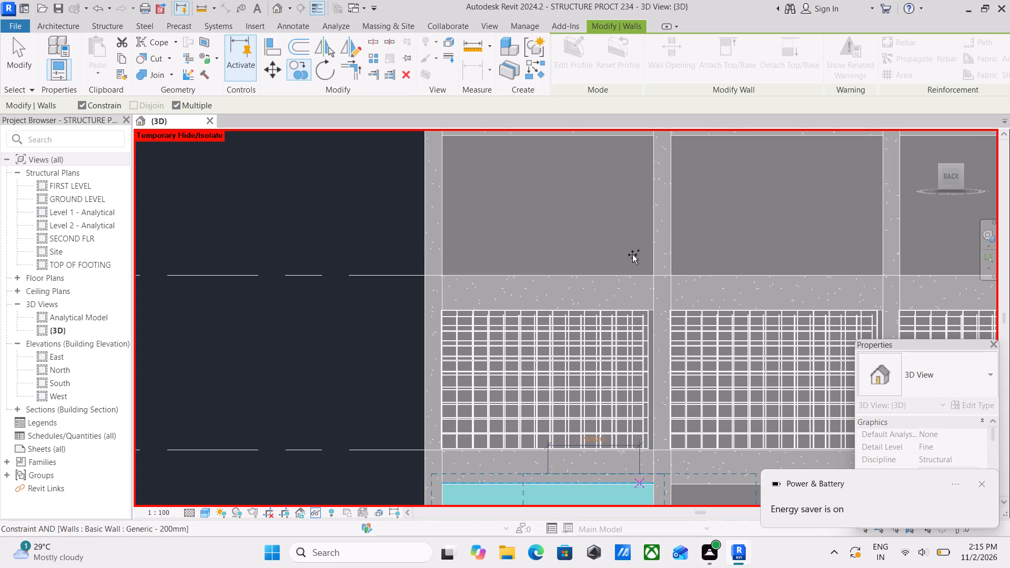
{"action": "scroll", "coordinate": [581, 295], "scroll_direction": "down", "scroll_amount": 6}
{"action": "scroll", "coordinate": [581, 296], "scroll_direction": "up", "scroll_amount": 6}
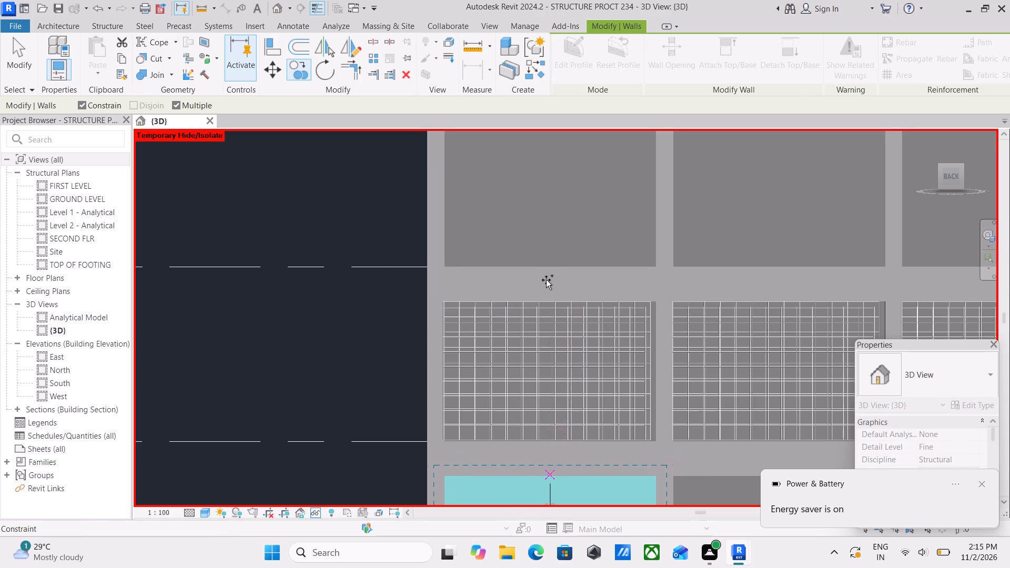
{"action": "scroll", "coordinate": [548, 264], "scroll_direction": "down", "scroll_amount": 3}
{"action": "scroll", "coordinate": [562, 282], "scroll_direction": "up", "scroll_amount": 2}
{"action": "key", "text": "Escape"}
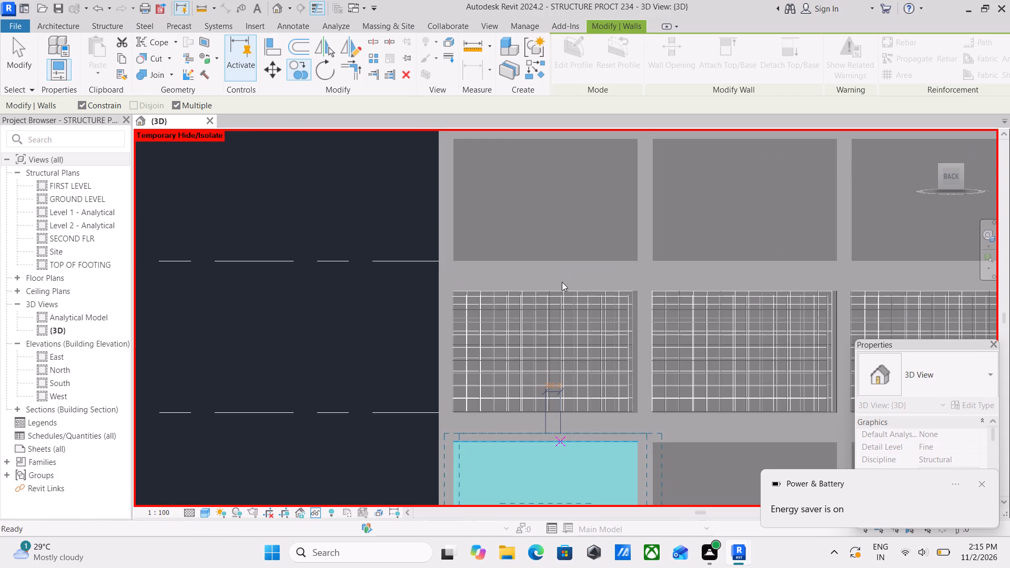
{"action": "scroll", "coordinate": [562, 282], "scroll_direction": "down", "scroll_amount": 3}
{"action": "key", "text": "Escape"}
Examine the wall and rebar bays on grid A from the back and in 3D, around the first floor between grids 5 and 4.
{"action": "scroll", "coordinate": [562, 283], "scroll_direction": "down", "scroll_amount": 4}
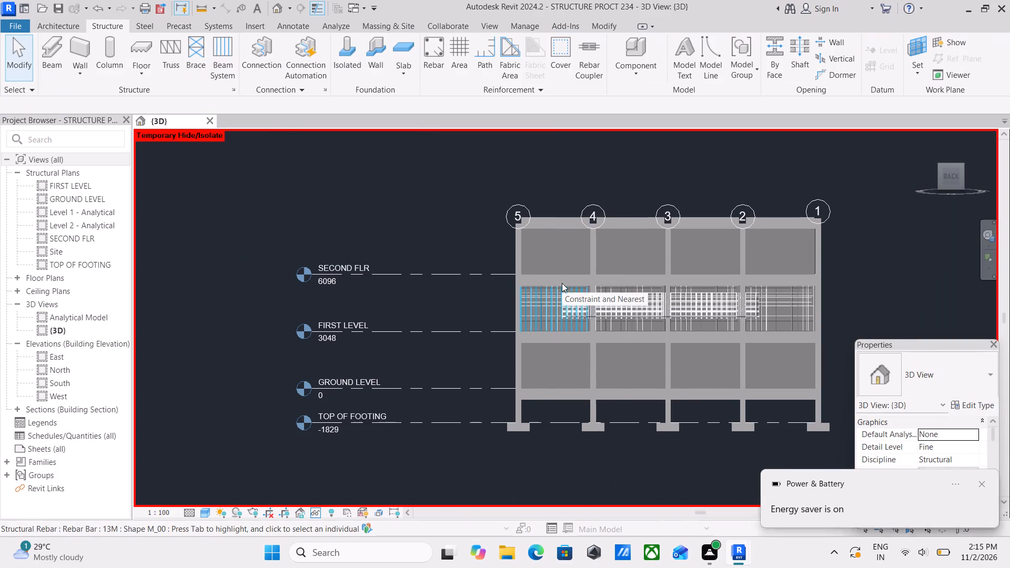
{"action": "scroll", "coordinate": [562, 283], "scroll_direction": "down", "scroll_amount": 2, "text": "shift"}
{"action": "middle_click_drag", "start_coordinate": [562, 283], "coordinate": [584, 318]}
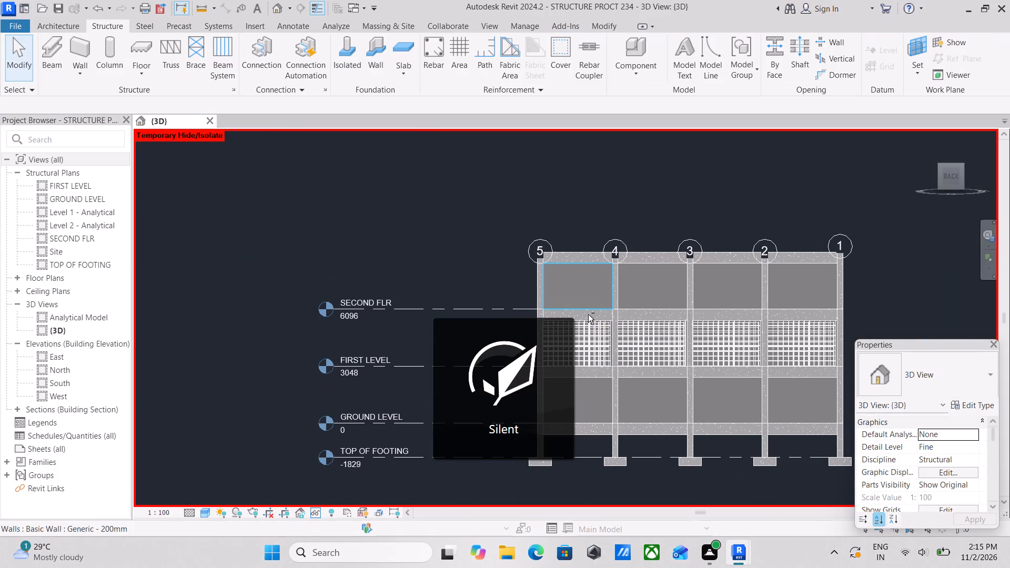
{"action": "scroll", "coordinate": [590, 320], "scroll_direction": "up", "scroll_amount": 5}
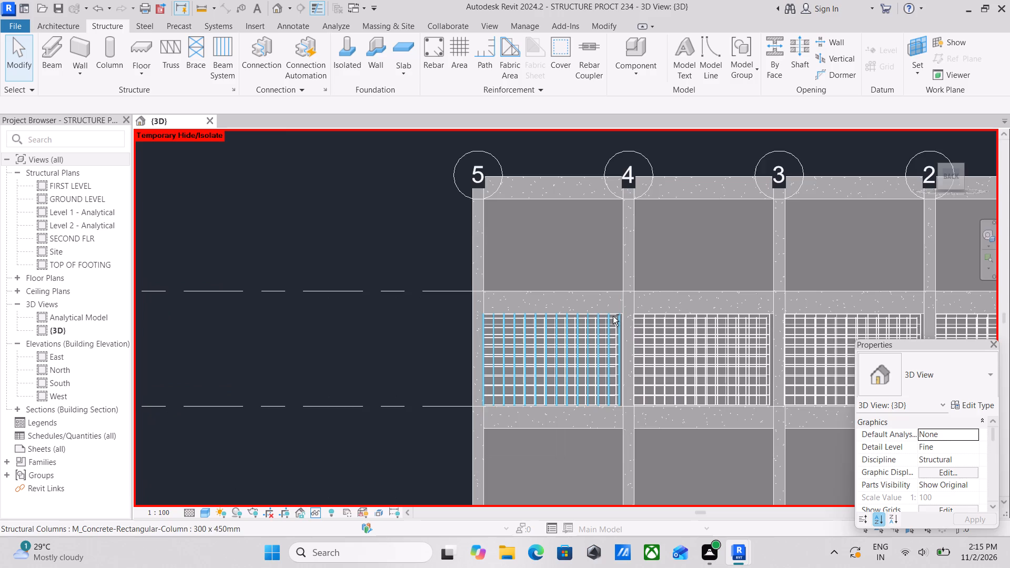
{"action": "middle_click_drag", "start_coordinate": [613, 316], "coordinate": [650, 390], "text": "shift"}
{"action": "scroll", "coordinate": [650, 390], "scroll_direction": "down", "scroll_amount": 2}
{"action": "middle_click_drag", "start_coordinate": [644, 385], "coordinate": [584, 278]}
{"action": "scroll", "coordinate": [600, 402], "scroll_direction": "up", "scroll_amount": 3}
{"action": "key", "text": "Escape"}
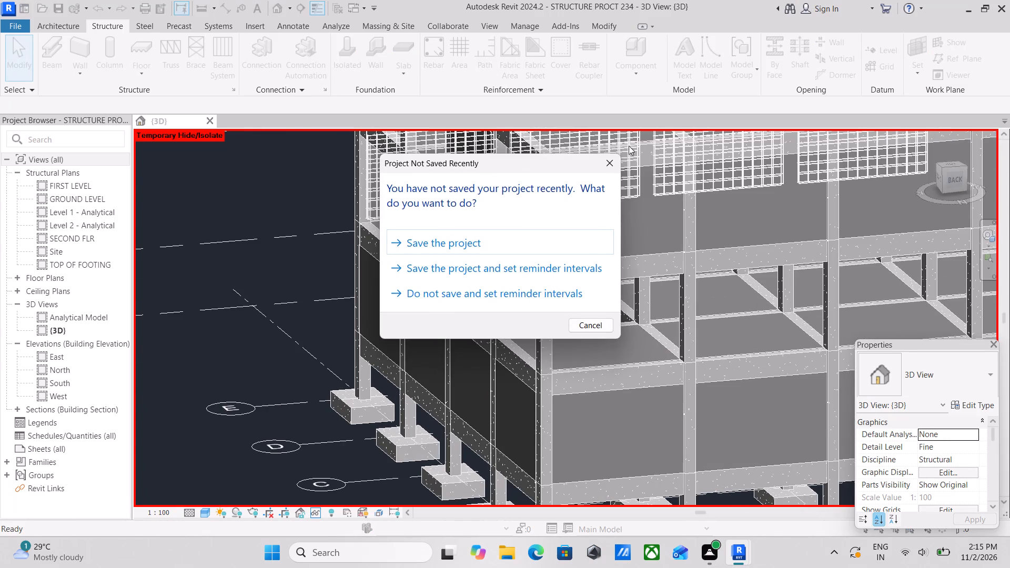
Dismiss the save reminder without saving the project.
{"action": "left_click", "coordinate": [611, 159]}
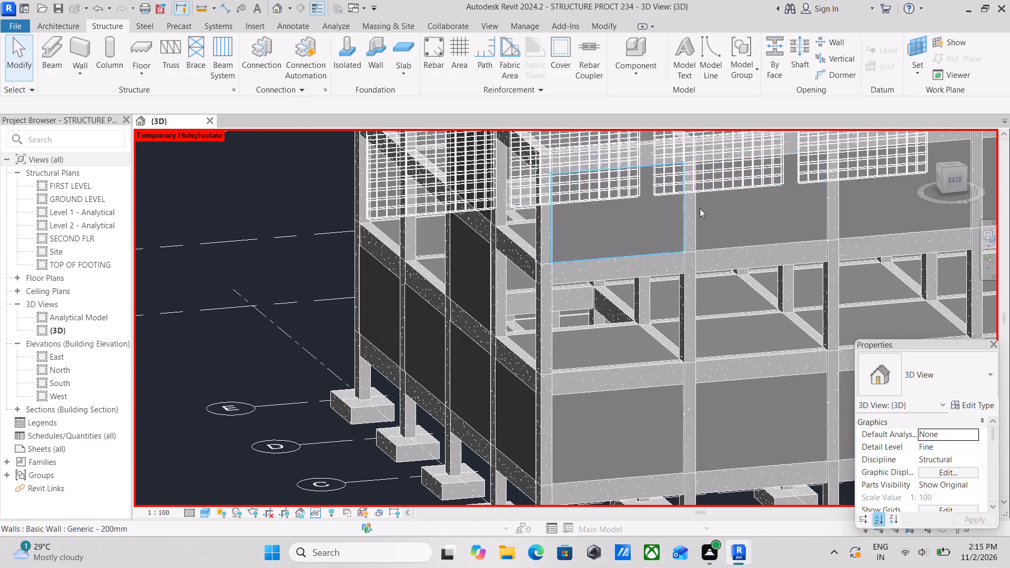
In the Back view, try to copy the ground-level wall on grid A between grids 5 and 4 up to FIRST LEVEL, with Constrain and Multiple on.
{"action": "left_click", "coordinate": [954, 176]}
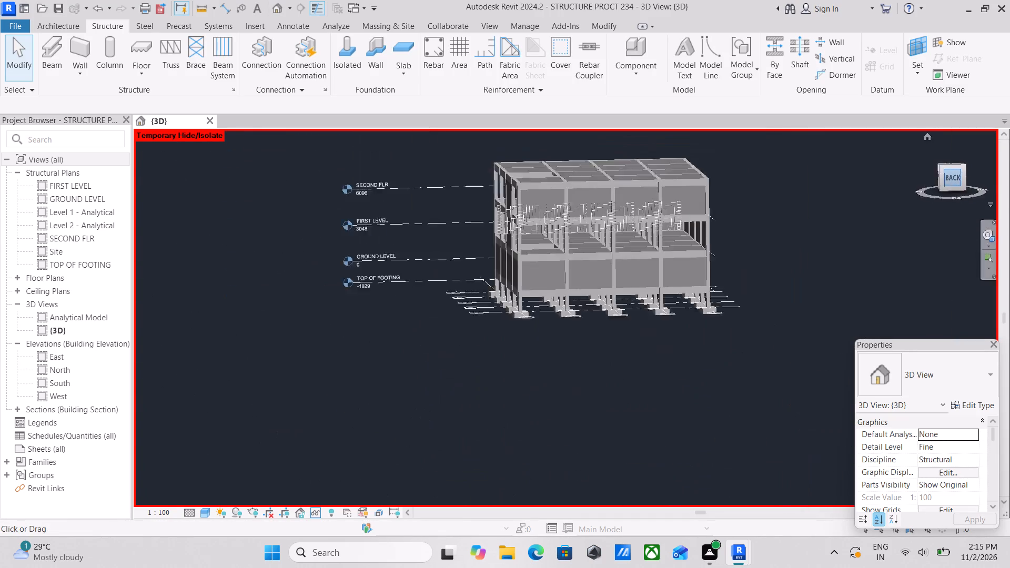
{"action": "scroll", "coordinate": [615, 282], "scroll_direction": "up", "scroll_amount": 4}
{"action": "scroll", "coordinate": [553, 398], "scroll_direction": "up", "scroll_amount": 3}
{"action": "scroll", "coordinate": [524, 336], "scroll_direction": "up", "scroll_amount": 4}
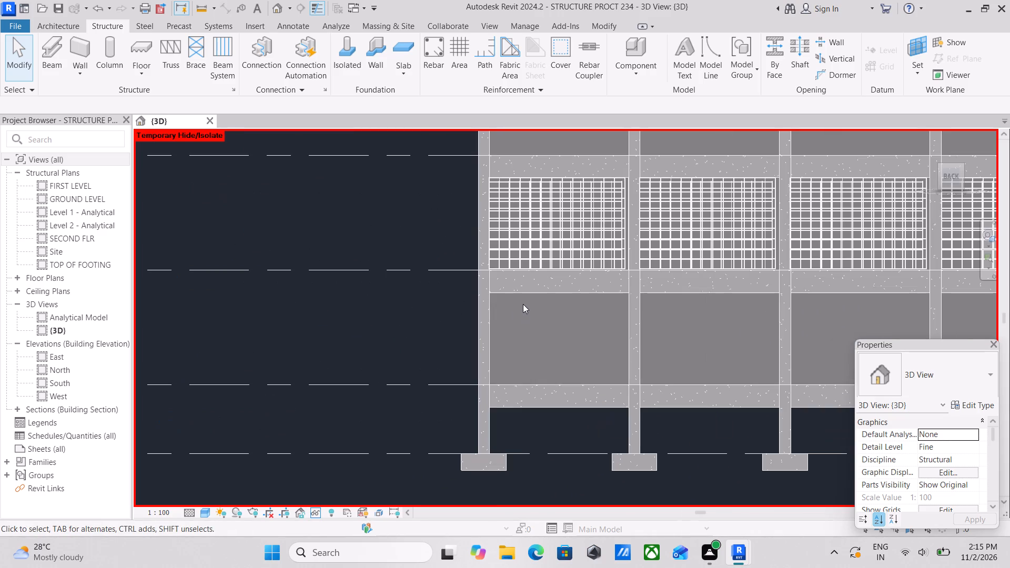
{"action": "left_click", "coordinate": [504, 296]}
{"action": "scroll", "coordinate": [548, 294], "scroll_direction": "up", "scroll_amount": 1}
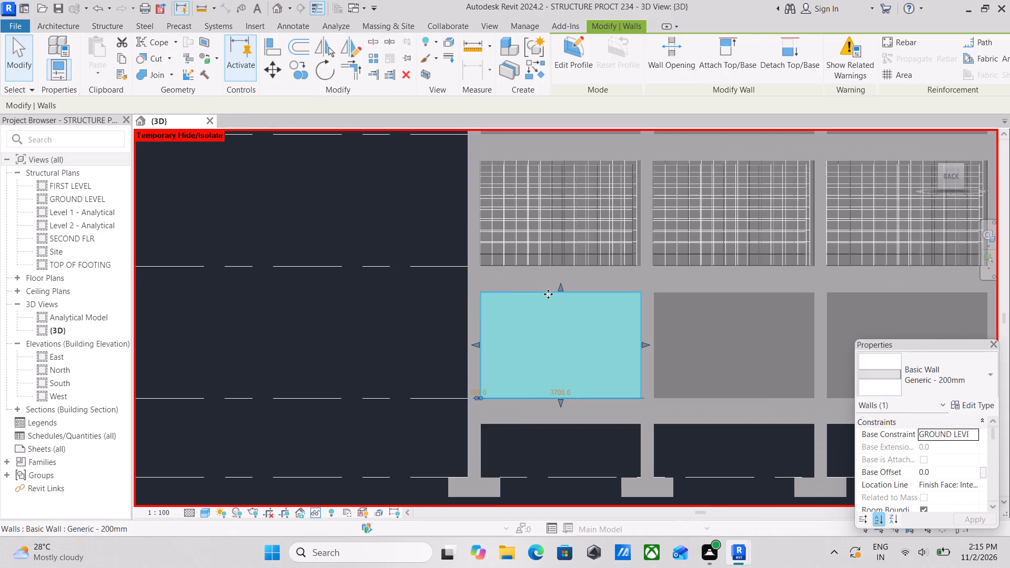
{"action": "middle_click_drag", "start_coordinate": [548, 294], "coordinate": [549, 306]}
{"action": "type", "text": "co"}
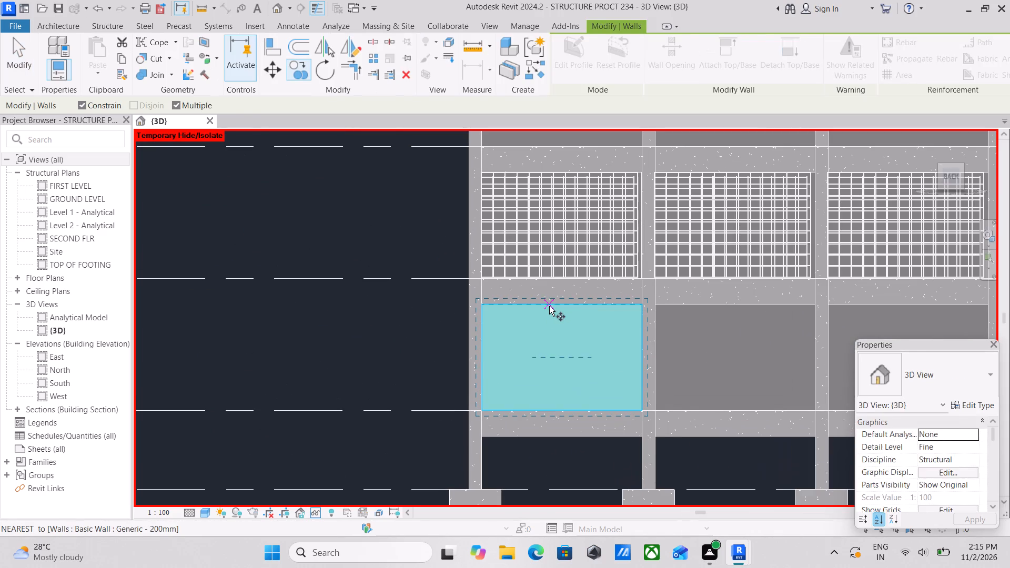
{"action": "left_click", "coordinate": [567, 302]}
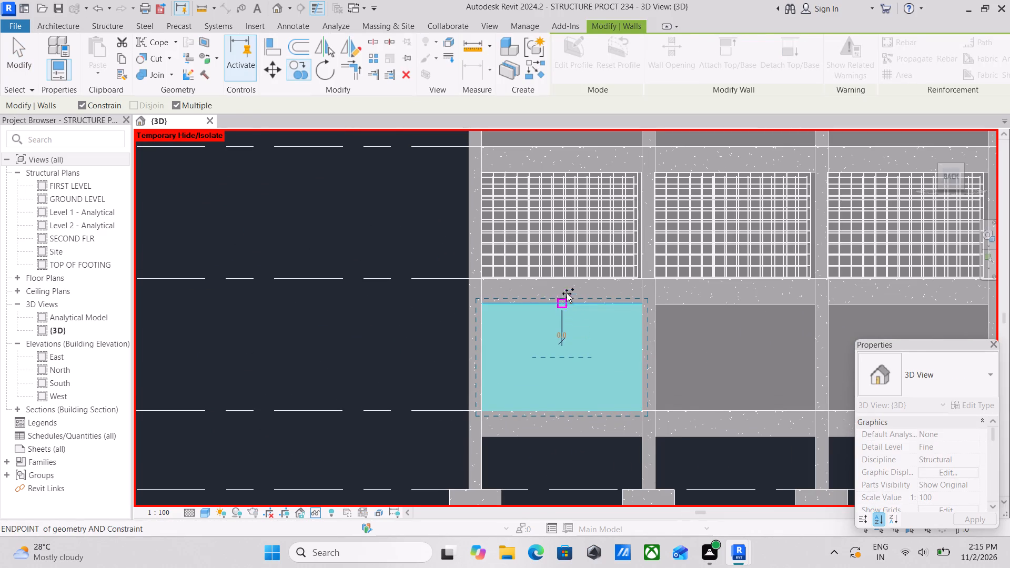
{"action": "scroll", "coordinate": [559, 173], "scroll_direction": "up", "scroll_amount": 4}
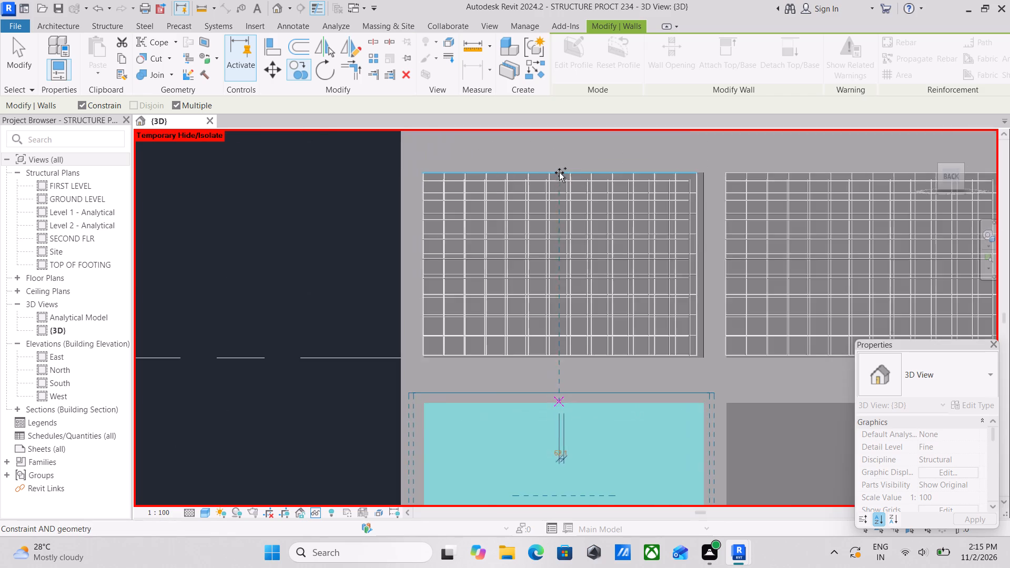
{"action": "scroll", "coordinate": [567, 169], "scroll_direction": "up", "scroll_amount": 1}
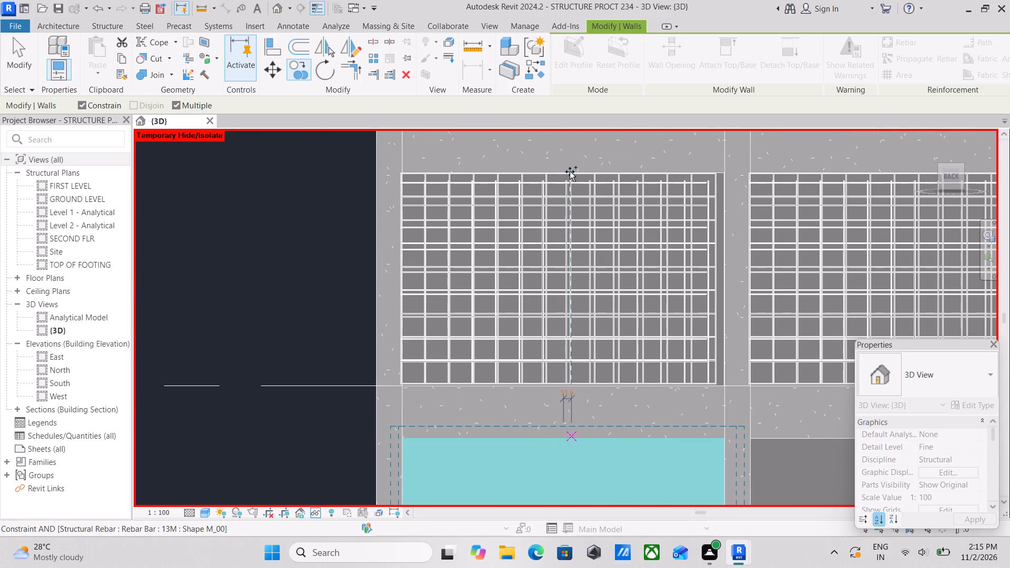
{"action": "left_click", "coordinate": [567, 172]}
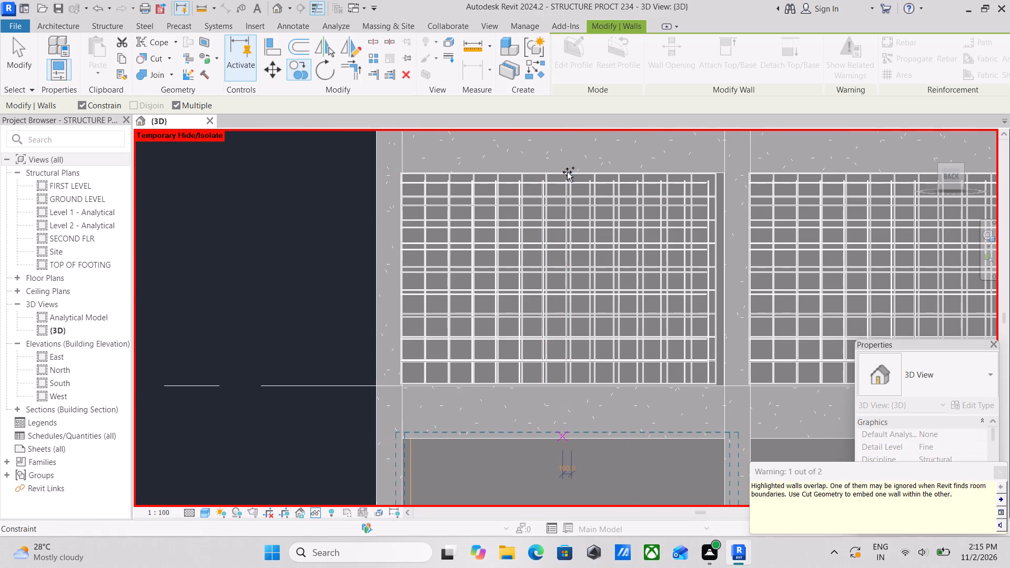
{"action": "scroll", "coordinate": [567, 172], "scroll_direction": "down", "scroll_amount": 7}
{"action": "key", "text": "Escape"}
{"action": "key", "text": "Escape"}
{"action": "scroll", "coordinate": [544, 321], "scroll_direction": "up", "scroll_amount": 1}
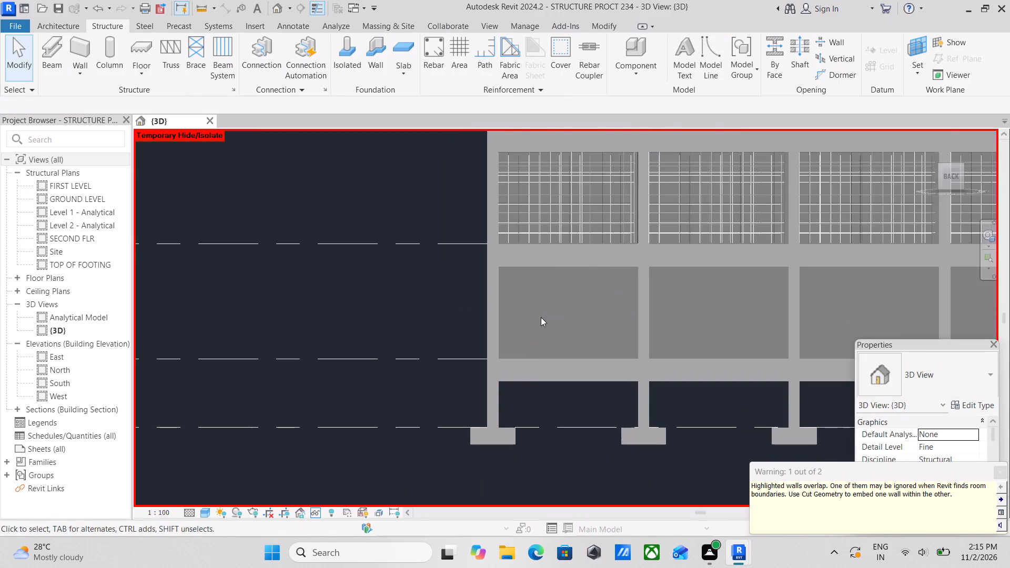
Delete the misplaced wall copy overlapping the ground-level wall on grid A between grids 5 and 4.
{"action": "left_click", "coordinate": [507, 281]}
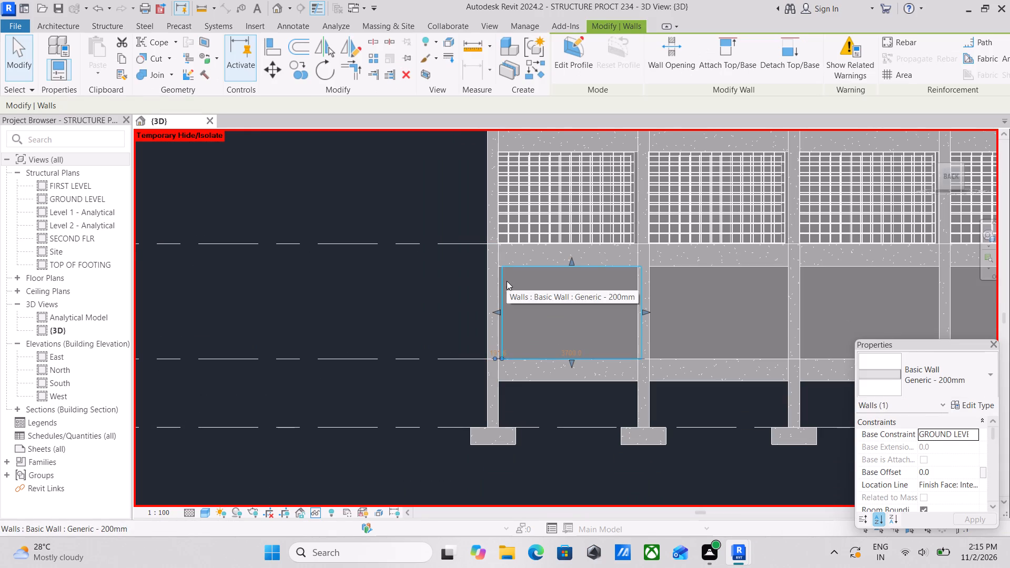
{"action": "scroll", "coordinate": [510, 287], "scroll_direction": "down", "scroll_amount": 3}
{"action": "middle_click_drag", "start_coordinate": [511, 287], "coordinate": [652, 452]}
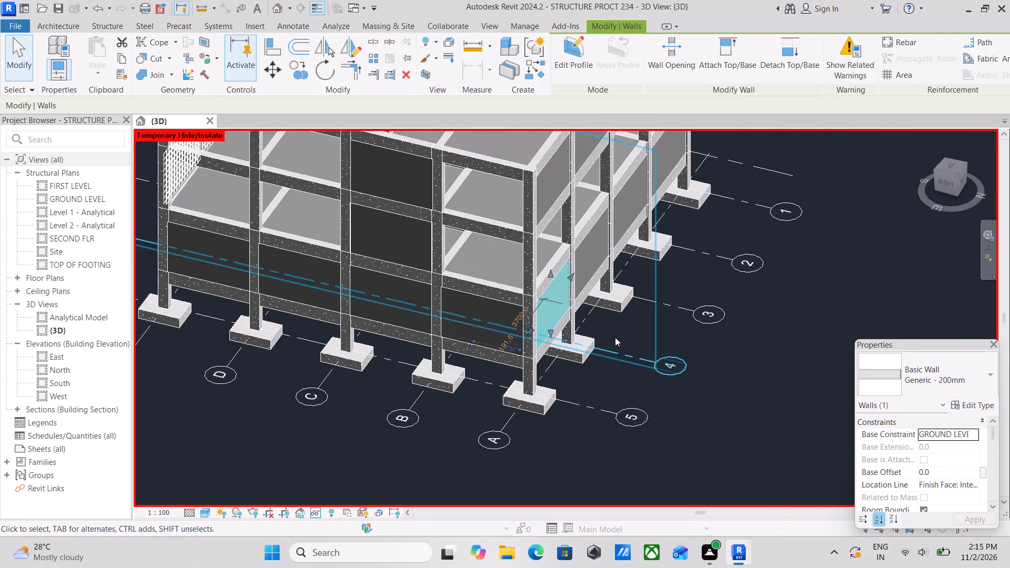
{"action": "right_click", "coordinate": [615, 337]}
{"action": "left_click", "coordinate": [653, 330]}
In the Back view, copy the ground-level wall on grid A between grids 5 and 4 up to FIRST LEVEL, with Multiple on and Constrain off.
{"action": "scroll", "coordinate": [561, 281], "scroll_direction": "up", "scroll_amount": 3}
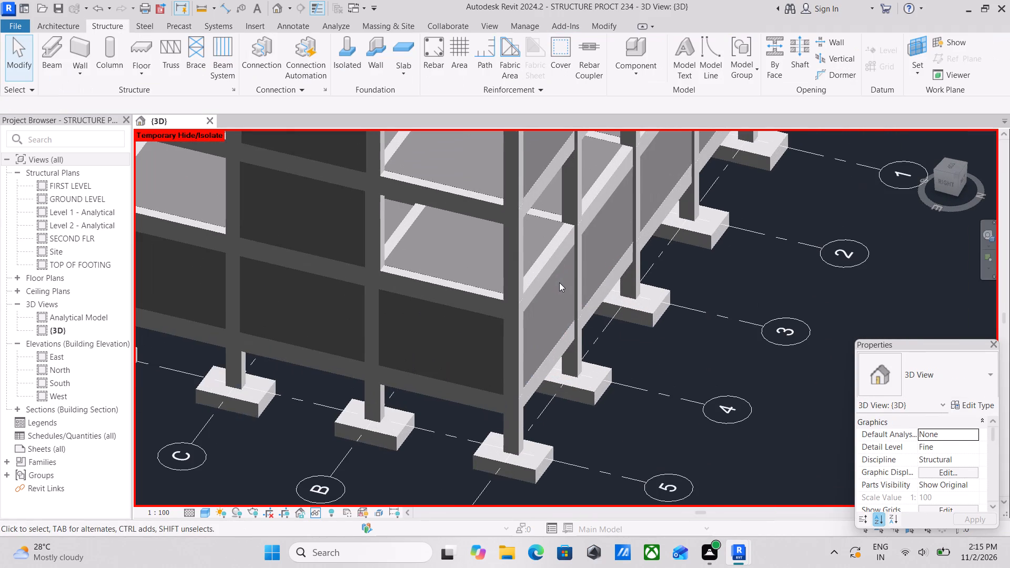
{"action": "left_click", "coordinate": [551, 281]}
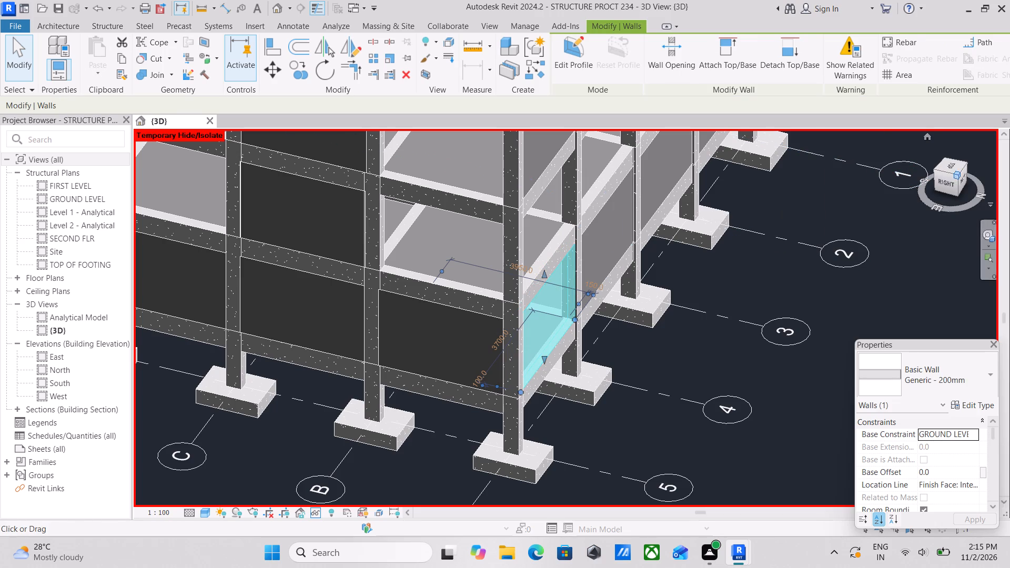
{"action": "left_click", "coordinate": [964, 179]}
{"action": "scroll", "coordinate": [486, 306], "scroll_direction": "down", "scroll_amount": 6}
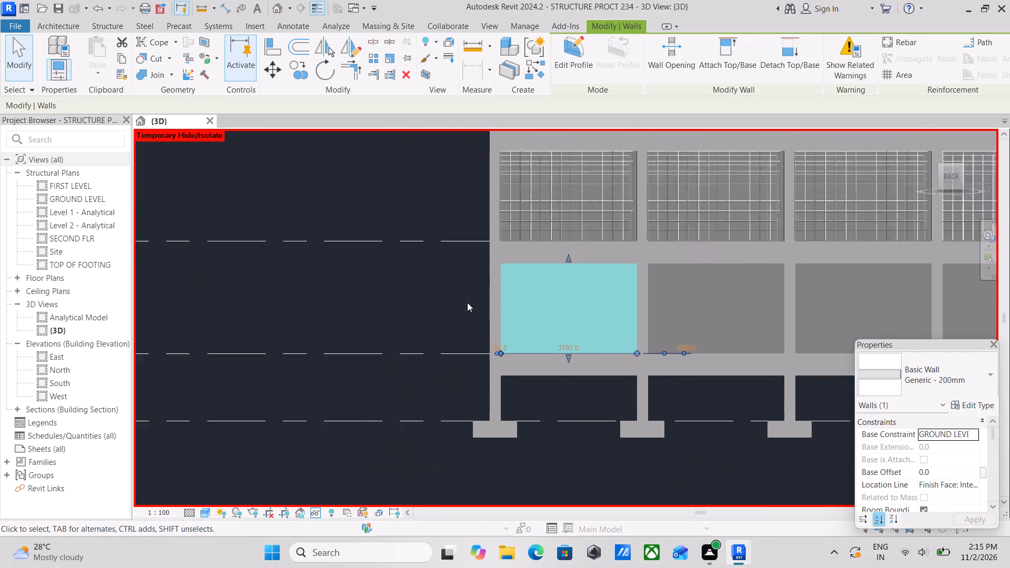
{"action": "scroll", "coordinate": [467, 302], "scroll_direction": "down", "scroll_amount": 2}
{"action": "middle_click_drag", "start_coordinate": [439, 303], "coordinate": [469, 380]}
{"action": "scroll", "coordinate": [545, 374], "scroll_direction": "down", "scroll_amount": 3}
{"action": "scroll", "coordinate": [558, 362], "scroll_direction": "down", "scroll_amount": 1, "text": "shift"}
{"action": "middle_click_drag", "start_coordinate": [558, 362], "coordinate": [643, 491], "text": "shift"}
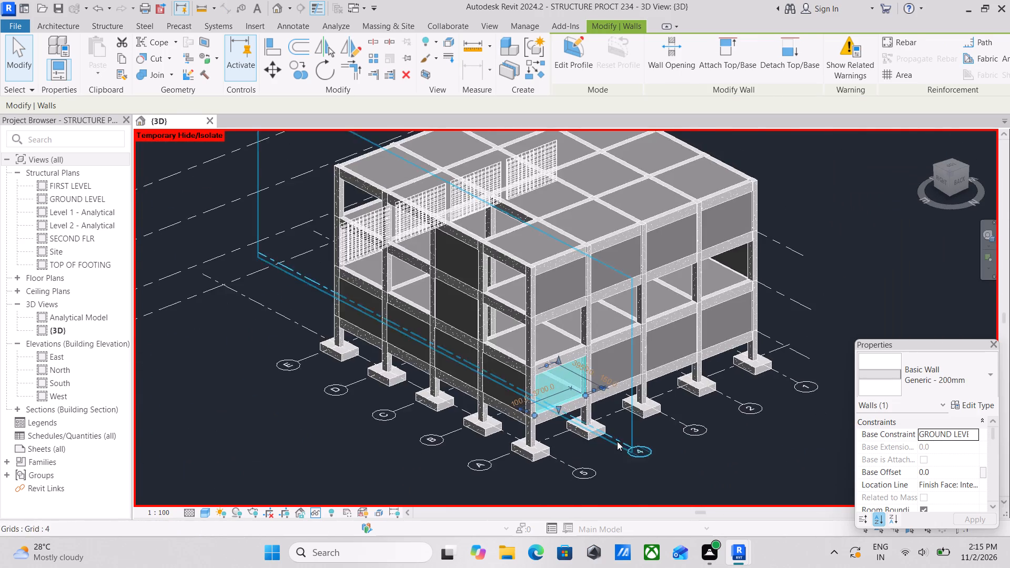
{"action": "scroll", "coordinate": [567, 393], "scroll_direction": "up", "scroll_amount": 6}
{"action": "type", "text": "co"}
{"action": "scroll", "coordinate": [552, 416], "scroll_direction": "up", "scroll_amount": 2}
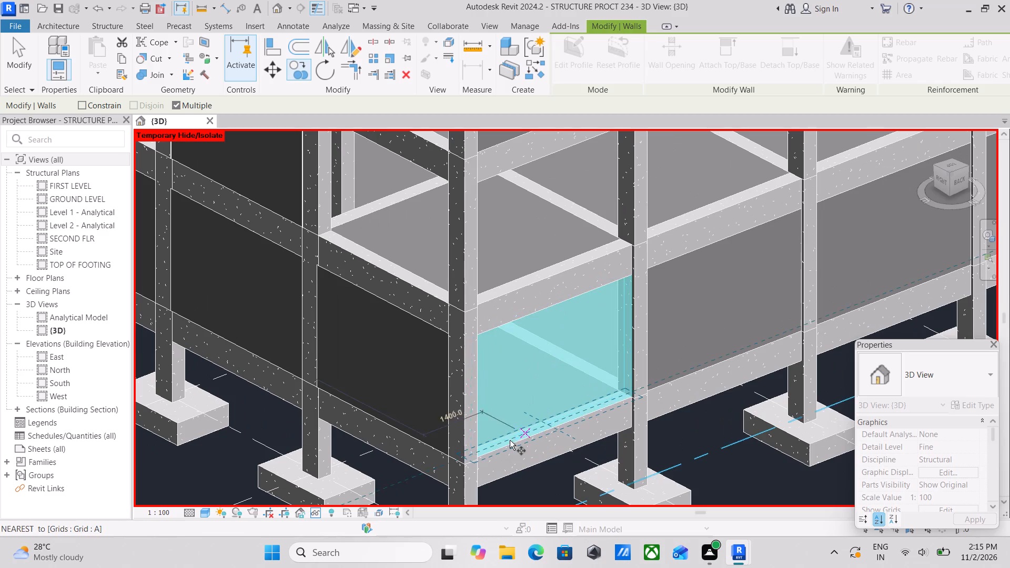
{"action": "left_click", "coordinate": [959, 182]}
{"action": "scroll", "coordinate": [536, 367], "scroll_direction": "up", "scroll_amount": 9}
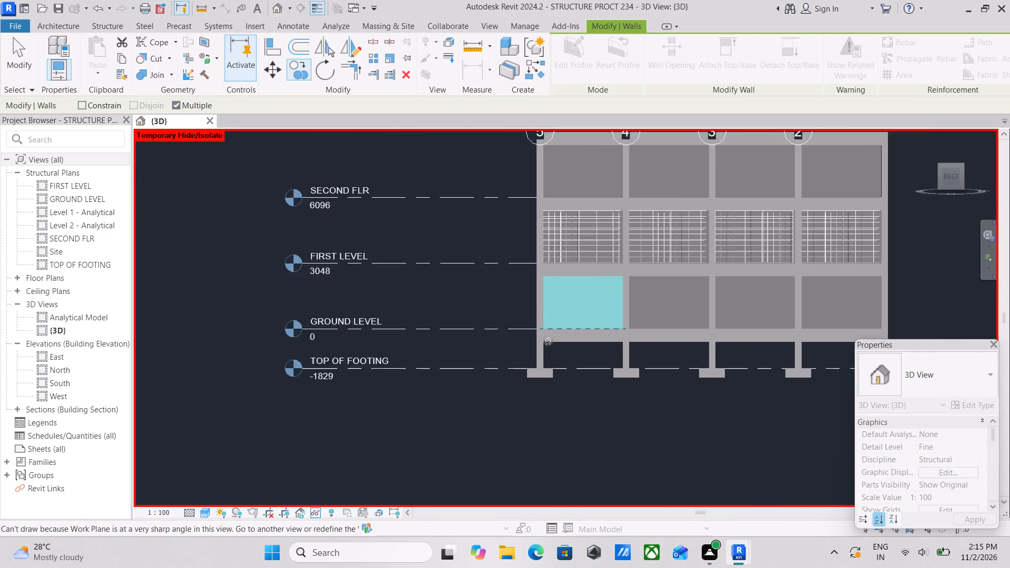
{"action": "scroll", "coordinate": [548, 341], "scroll_direction": "up", "scroll_amount": 6}
{"action": "key", "text": "Escape"}
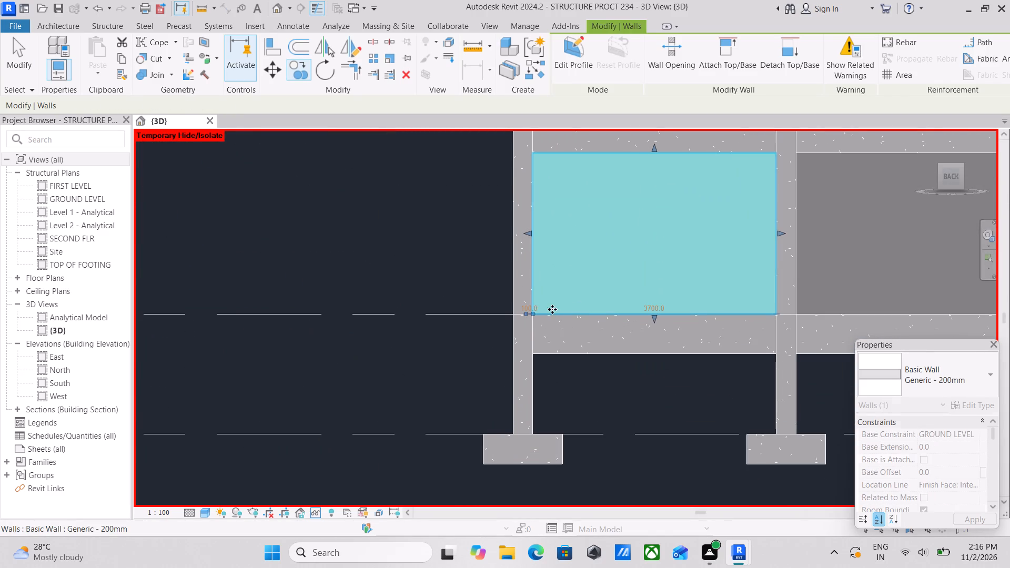
{"action": "scroll", "coordinate": [572, 277], "scroll_direction": "down", "scroll_amount": 3}
{"action": "middle_click_drag", "start_coordinate": [572, 277], "coordinate": [575, 288]}
{"action": "type", "text": "co"}
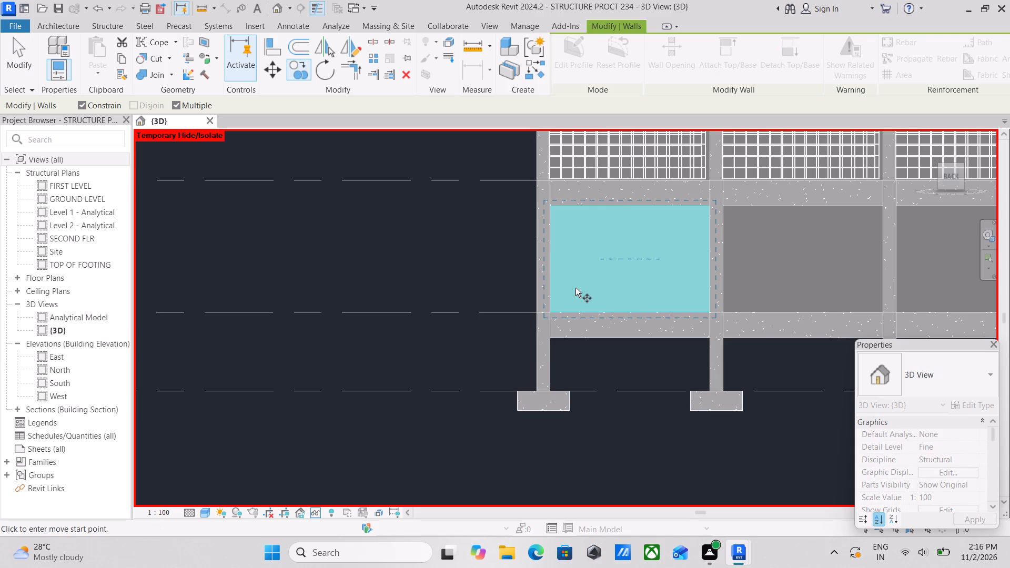
{"action": "scroll", "coordinate": [569, 295], "scroll_direction": "up", "scroll_amount": 3}
{"action": "left_click", "coordinate": [541, 318]}
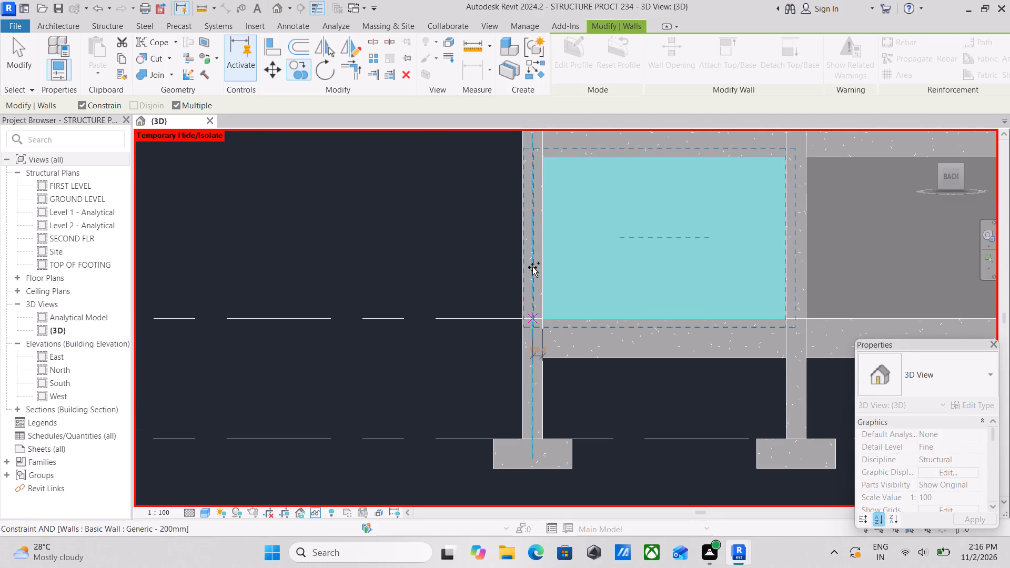
{"action": "middle_click_drag", "start_coordinate": [532, 267], "coordinate": [556, 566]}
{"action": "scroll", "coordinate": [600, 346], "scroll_direction": "down", "scroll_amount": 1}
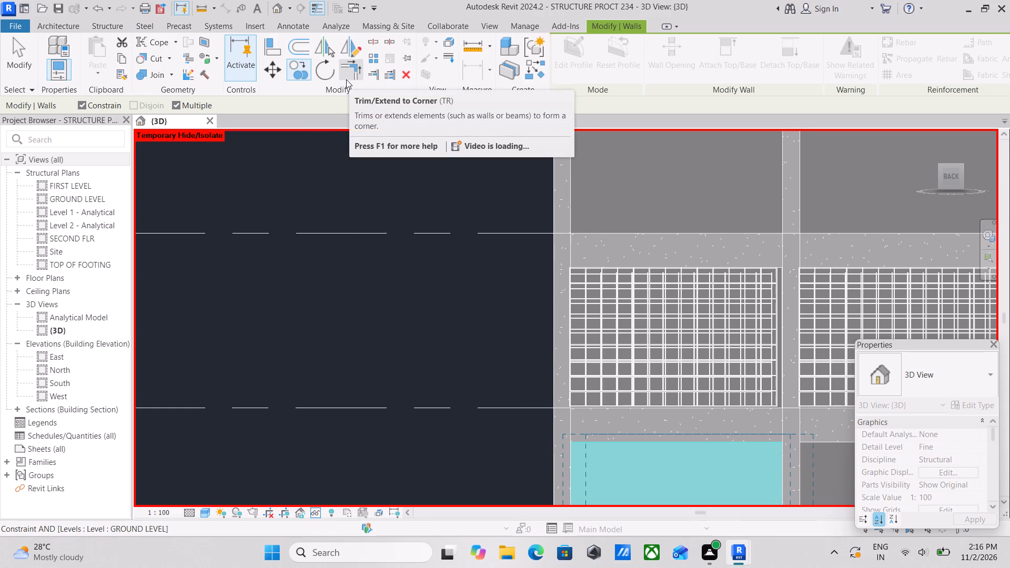
{"action": "scroll", "coordinate": [440, 277], "scroll_direction": "down", "scroll_amount": 3}
{"action": "middle_click_drag", "start_coordinate": [437, 273], "coordinate": [424, 214]}
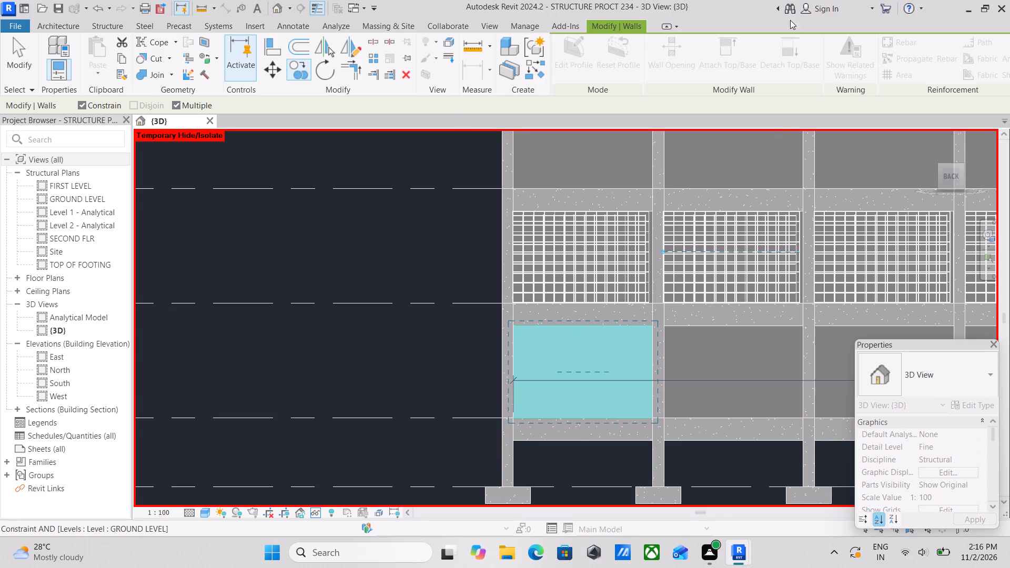
{"action": "left_click", "coordinate": [84, 102]}
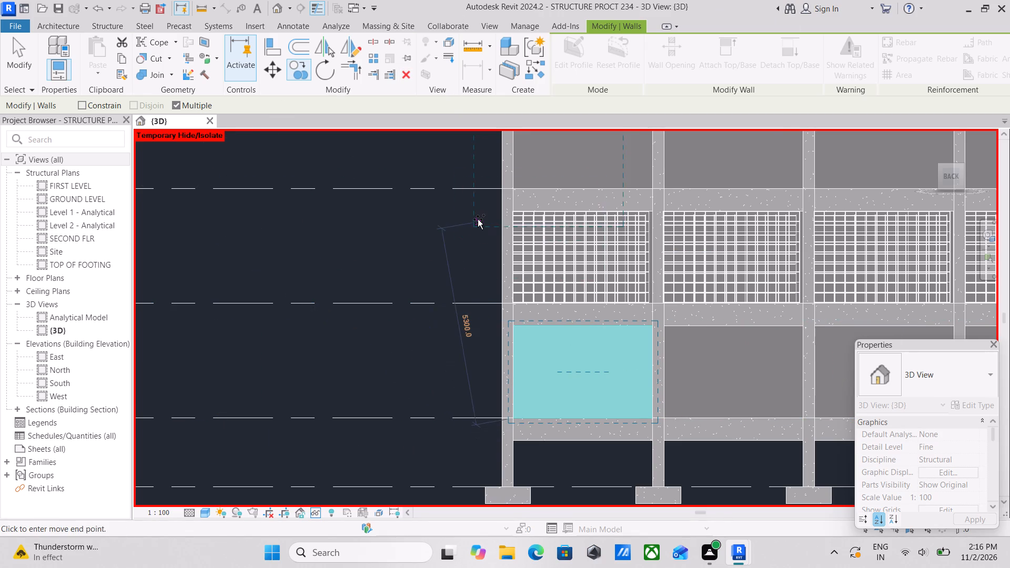
{"action": "middle_click_drag", "start_coordinate": [478, 219], "coordinate": [462, 232]}
{"action": "scroll", "coordinate": [507, 319], "scroll_direction": "up", "scroll_amount": 3}
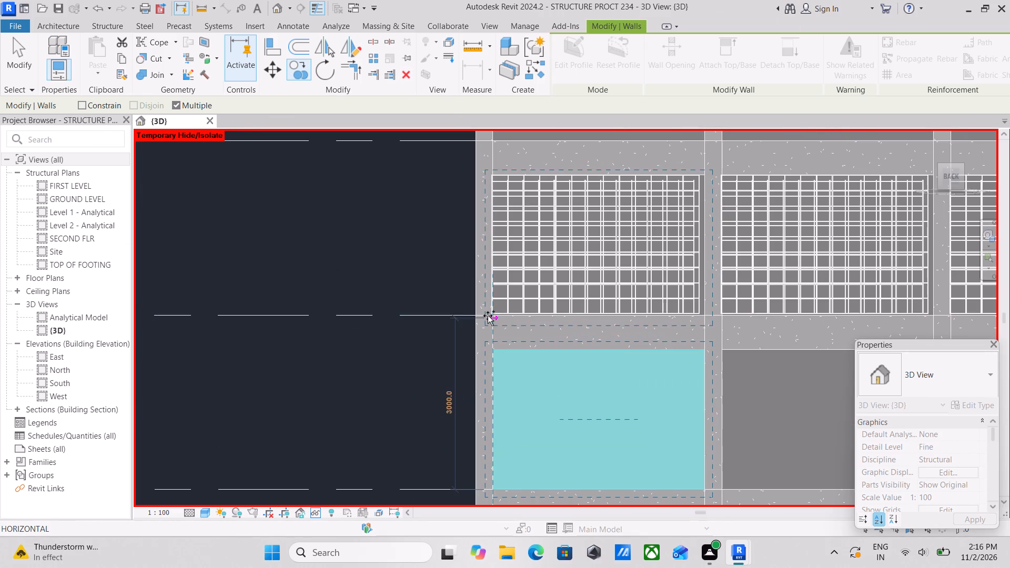
{"action": "scroll", "coordinate": [499, 312], "scroll_direction": "up", "scroll_amount": 5}
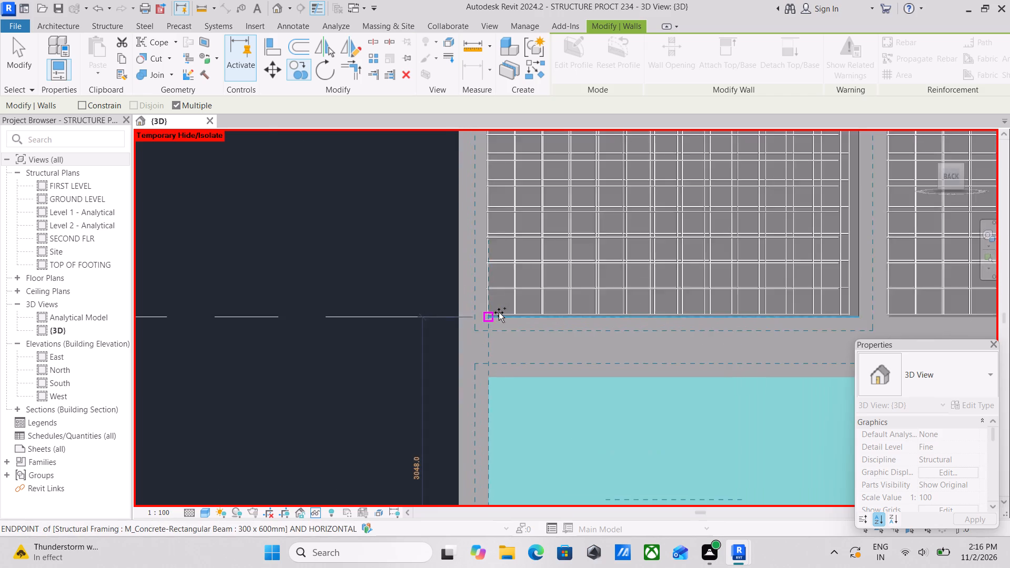
{"action": "scroll", "coordinate": [499, 312], "scroll_direction": "up", "scroll_amount": 1}
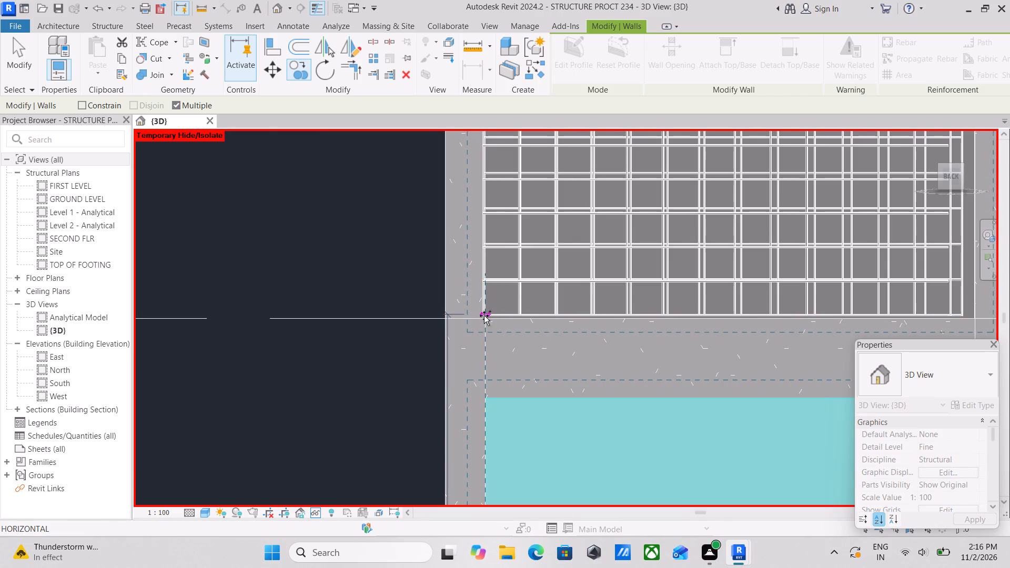
{"action": "left_click", "coordinate": [484, 318]}
Continue the multiple copy along FIRST LEVEL on grid A, placing walls between grids 4 and 3, 3 and 2, and 2 and 1.
{"action": "scroll", "coordinate": [505, 295], "scroll_direction": "down", "scroll_amount": 3}
{"action": "middle_click_drag", "start_coordinate": [505, 295], "coordinate": [494, 291]}
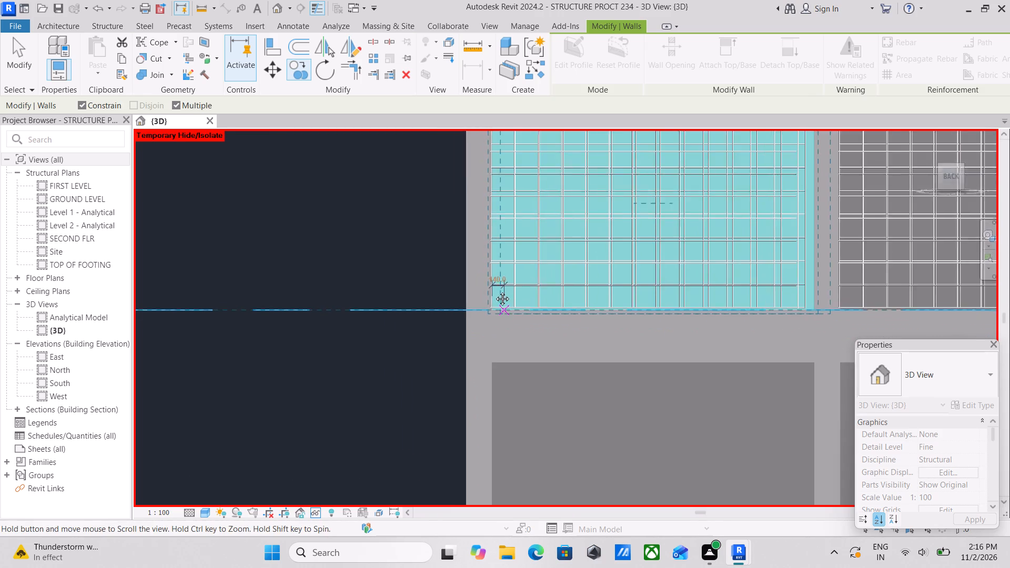
{"action": "middle_click_drag", "start_coordinate": [494, 291], "coordinate": [290, 275]}
{"action": "middle_click_drag", "start_coordinate": [538, 273], "coordinate": [386, 294]}
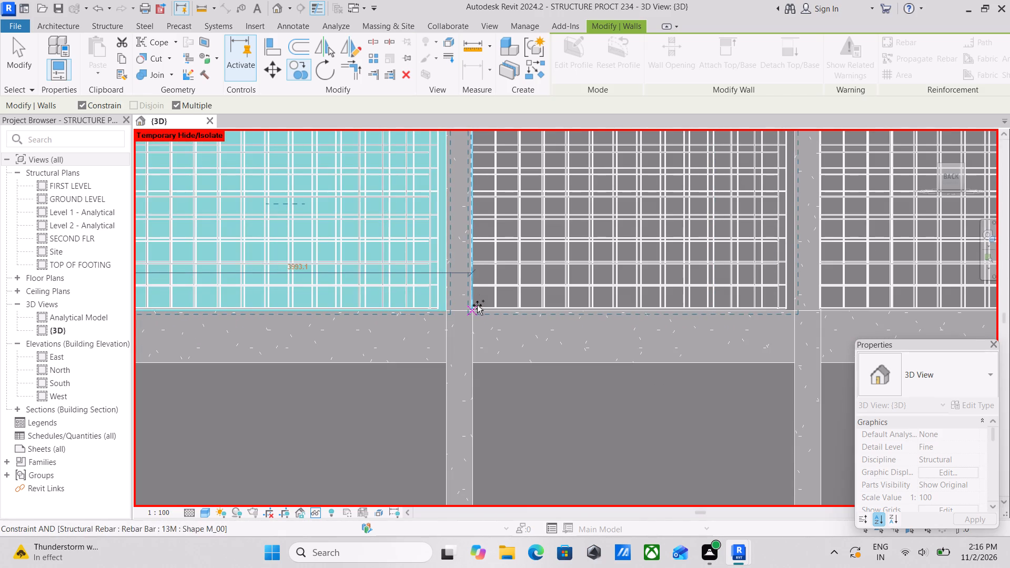
{"action": "left_click", "coordinate": [471, 311]}
{"action": "scroll", "coordinate": [482, 294], "scroll_direction": "down", "scroll_amount": 2}
{"action": "middle_click_drag", "start_coordinate": [482, 294], "coordinate": [308, 289]}
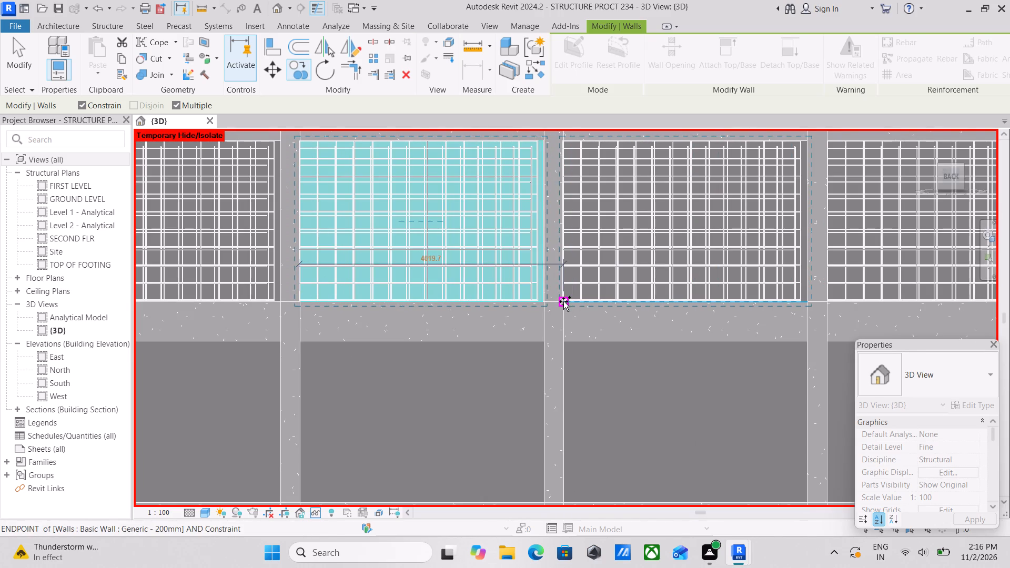
{"action": "left_click", "coordinate": [563, 301]}
{"action": "scroll", "coordinate": [566, 296], "scroll_direction": "down", "scroll_amount": 1}
{"action": "middle_click_drag", "start_coordinate": [566, 296], "coordinate": [334, 294]}
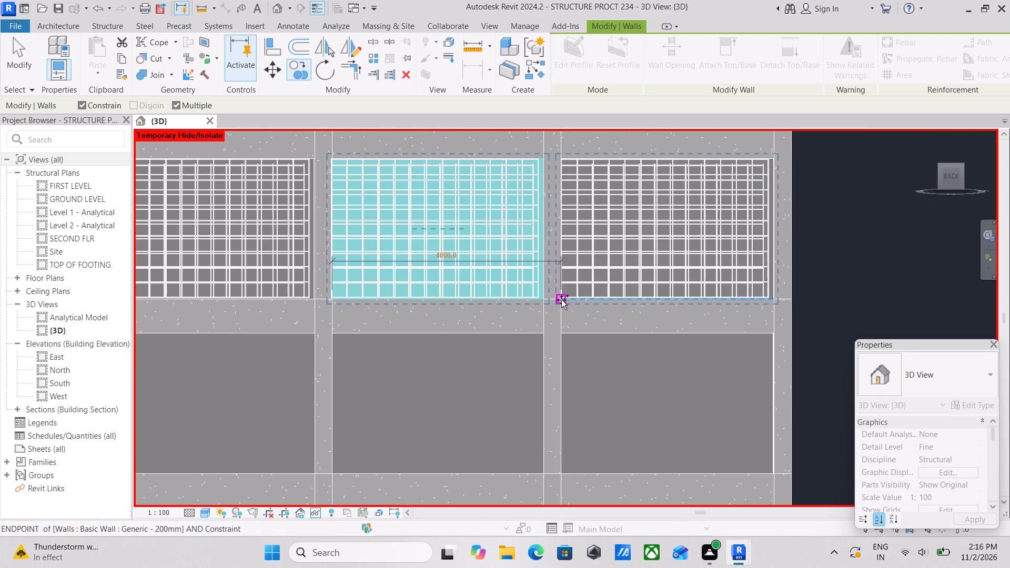
{"action": "left_click", "coordinate": [561, 300]}
{"action": "scroll", "coordinate": [561, 298], "scroll_direction": "down", "scroll_amount": 11}
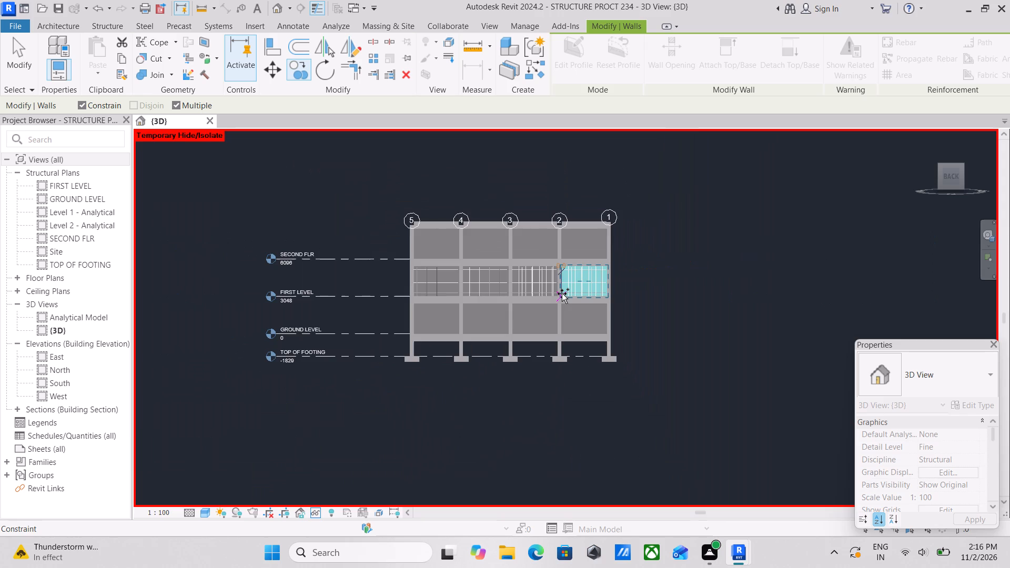
{"action": "scroll", "coordinate": [562, 293], "scroll_direction": "down", "scroll_amount": 8}
{"action": "key", "text": "Escape"}
{"action": "scroll", "coordinate": [529, 289], "scroll_direction": "down", "scroll_amount": 3}
{"action": "middle_click_drag", "start_coordinate": [515, 295], "coordinate": [565, 346]}
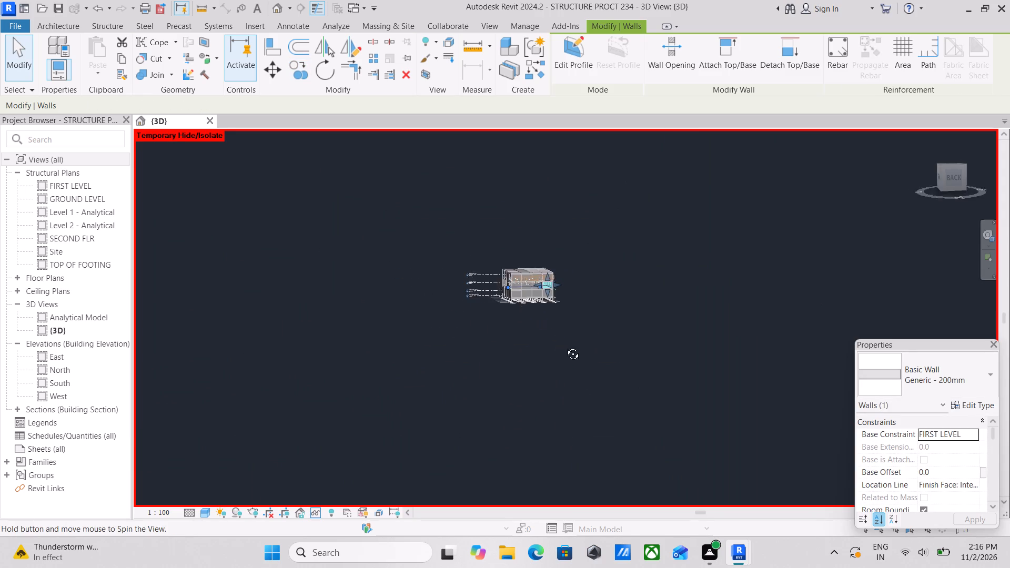
{"action": "middle_click_drag", "start_coordinate": [565, 346], "coordinate": [629, 393]}
{"action": "scroll", "coordinate": [548, 315], "scroll_direction": "up", "scroll_amount": 4}
{"action": "key", "text": "Escape"}
{"action": "scroll", "coordinate": [542, 280], "scroll_direction": "up", "scroll_amount": 5}
{"action": "key", "text": "Escape"}
In the Right view, copy the ground-level wall on grid 5 between grids E and D up to FIRST LEVEL, with Multiple on and Constrain off.
{"action": "scroll", "coordinate": [524, 257], "scroll_direction": "up", "scroll_amount": 2}
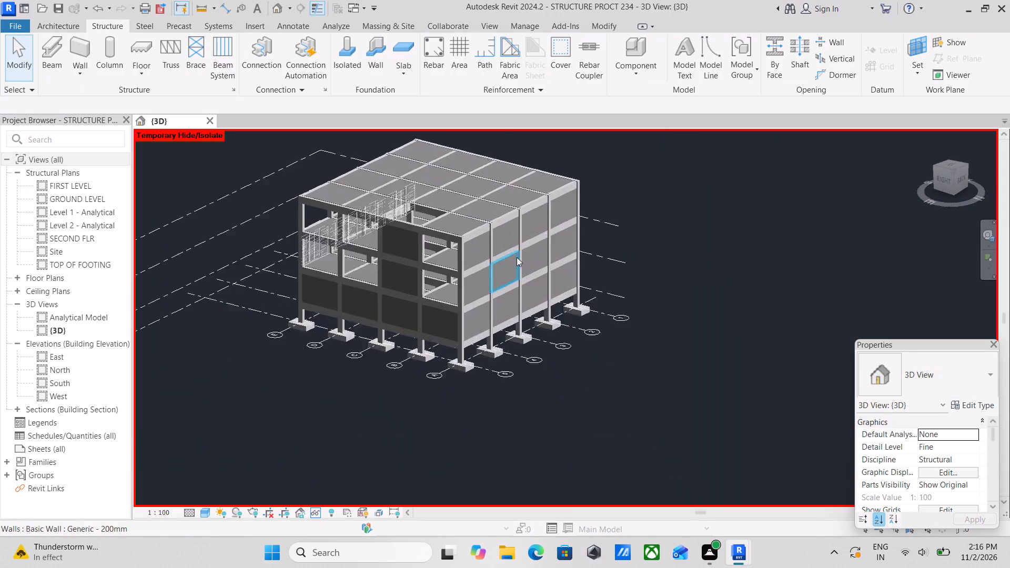
{"action": "scroll", "coordinate": [517, 257], "scroll_direction": "up", "scroll_amount": 2}
{"action": "scroll", "coordinate": [468, 278], "scroll_direction": "down", "scroll_amount": 4}
{"action": "middle_click_drag", "start_coordinate": [450, 280], "coordinate": [561, 278]}
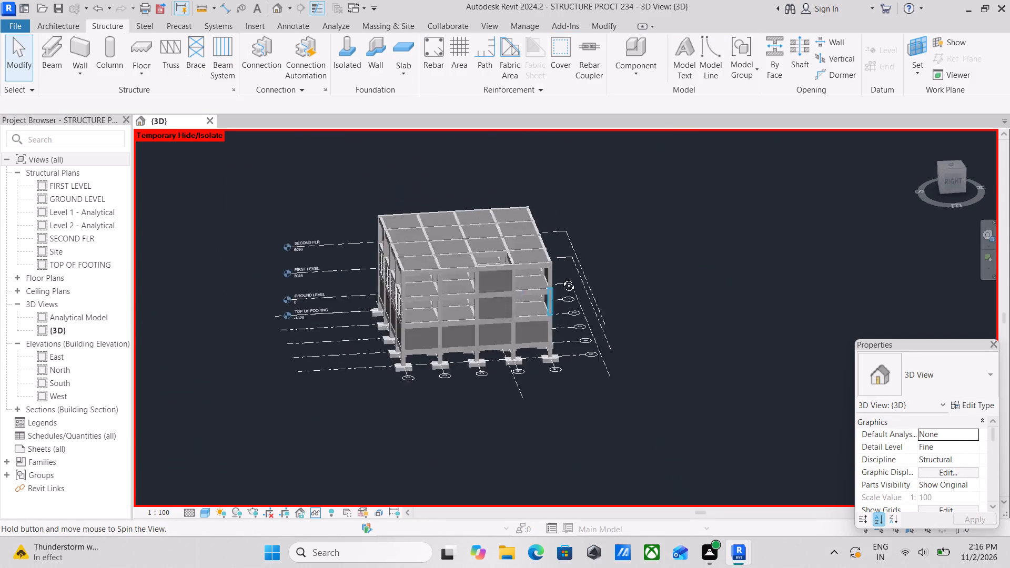
{"action": "middle_click_drag", "start_coordinate": [561, 278], "coordinate": [588, 240]}
{"action": "scroll", "coordinate": [499, 300], "scroll_direction": "up", "scroll_amount": 4}
{"action": "middle_click_drag", "start_coordinate": [499, 300], "coordinate": [407, 209]}
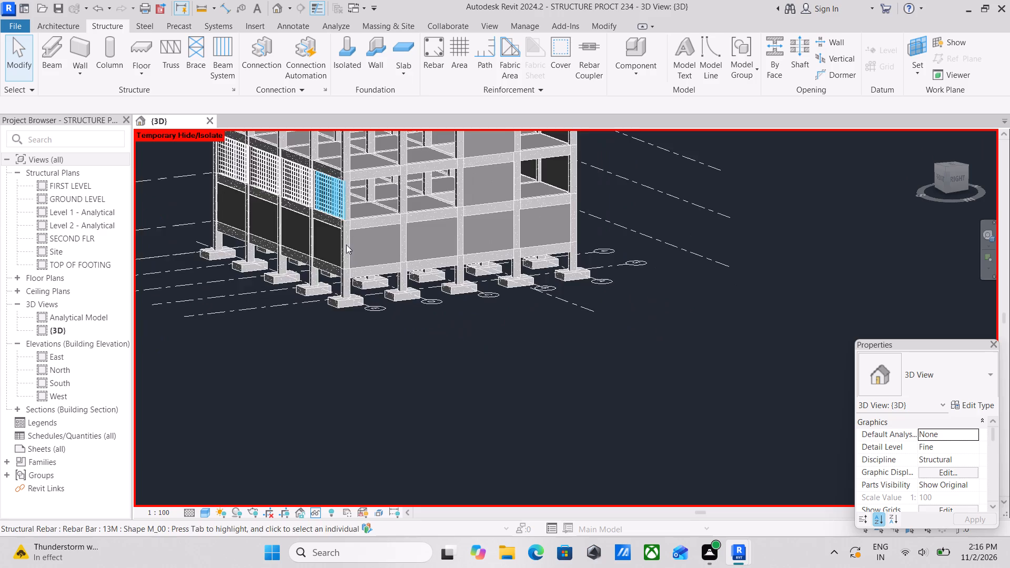
{"action": "scroll", "coordinate": [346, 246], "scroll_direction": "up", "scroll_amount": 7}
{"action": "middle_click_drag", "start_coordinate": [349, 249], "coordinate": [316, 226]}
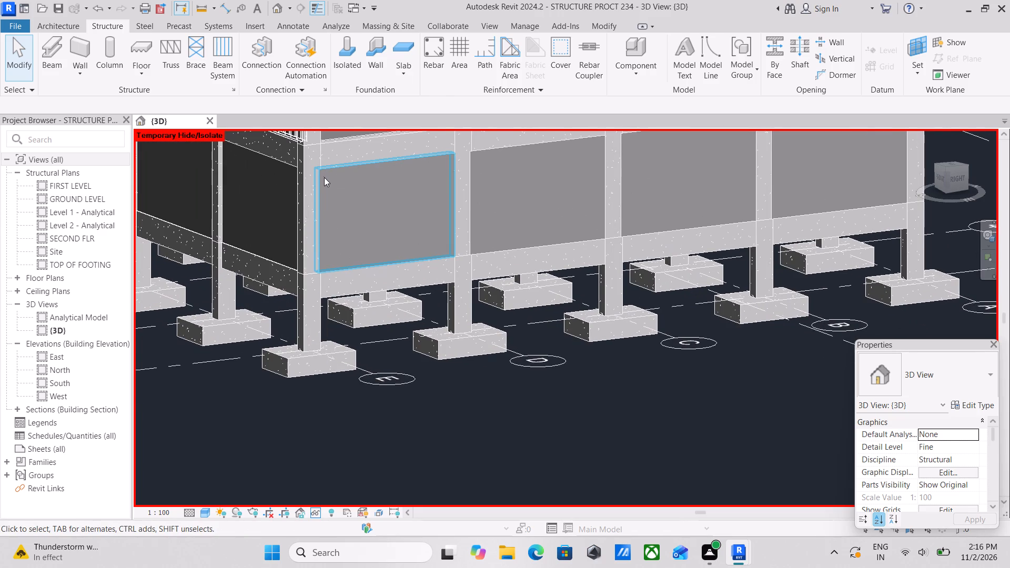
{"action": "left_click", "coordinate": [324, 176]}
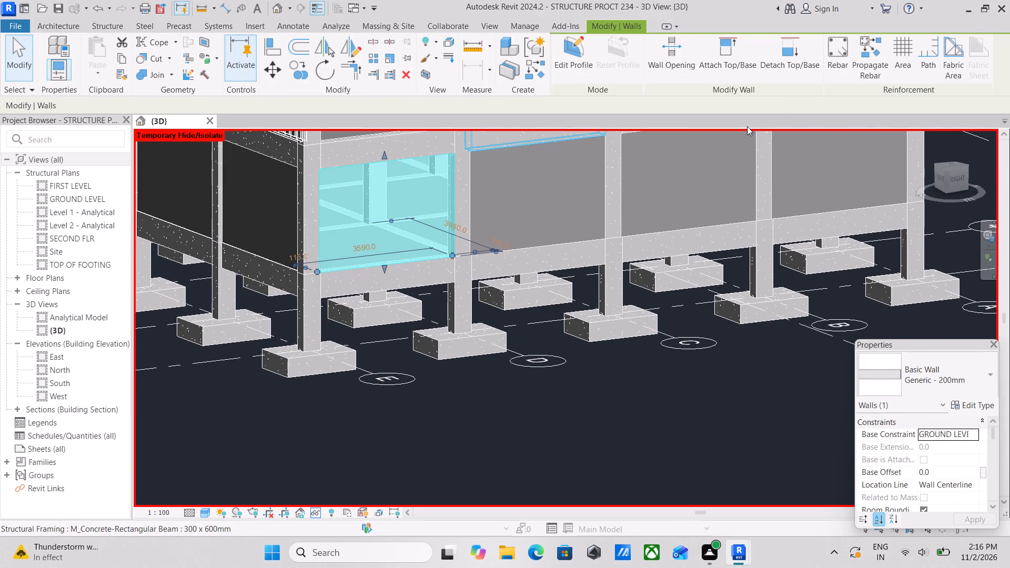
{"action": "scroll", "coordinate": [713, 229], "scroll_direction": "down", "scroll_amount": 7}
{"action": "middle_click_drag", "start_coordinate": [683, 250], "coordinate": [643, 255]}
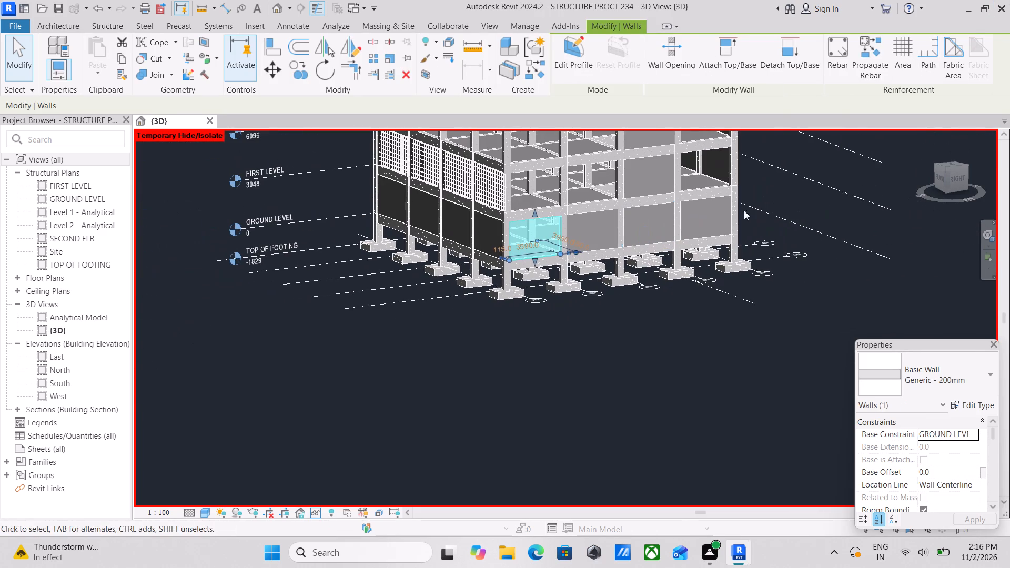
{"action": "left_click", "coordinate": [955, 177]}
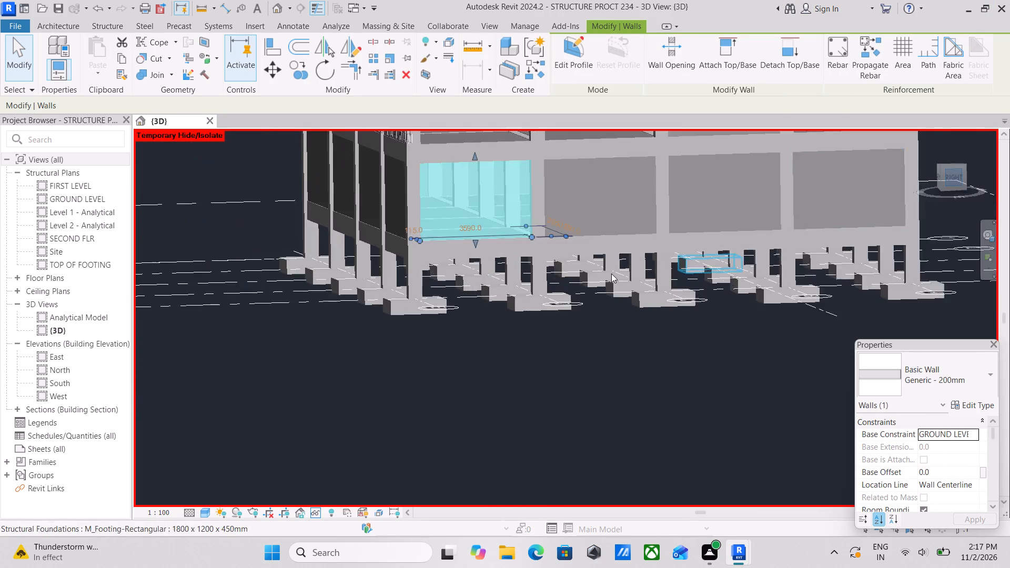
{"action": "scroll", "coordinate": [501, 280], "scroll_direction": "down", "scroll_amount": 6}
{"action": "middle_click_drag", "start_coordinate": [431, 271], "coordinate": [333, 281]}
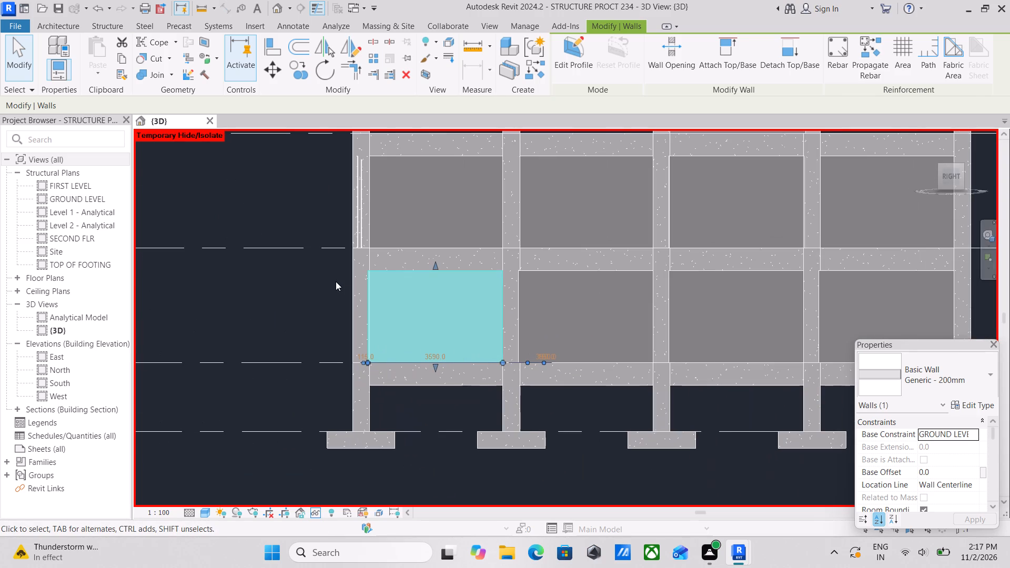
{"action": "type", "text": "co"}
{"action": "scroll", "coordinate": [374, 362], "scroll_direction": "up", "scroll_amount": 4}
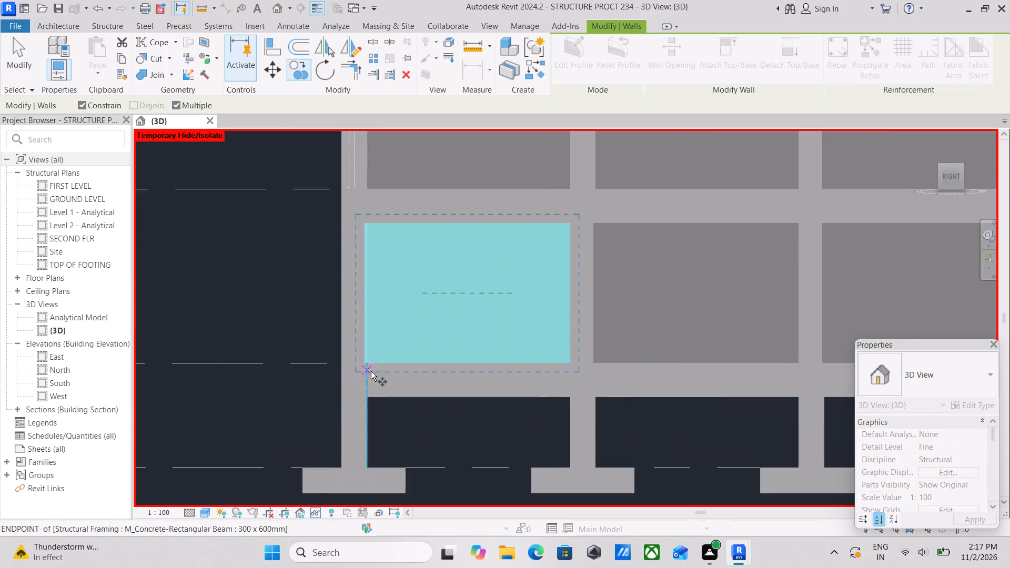
{"action": "scroll", "coordinate": [371, 371], "scroll_direction": "up", "scroll_amount": 2}
{"action": "left_click", "coordinate": [361, 361]}
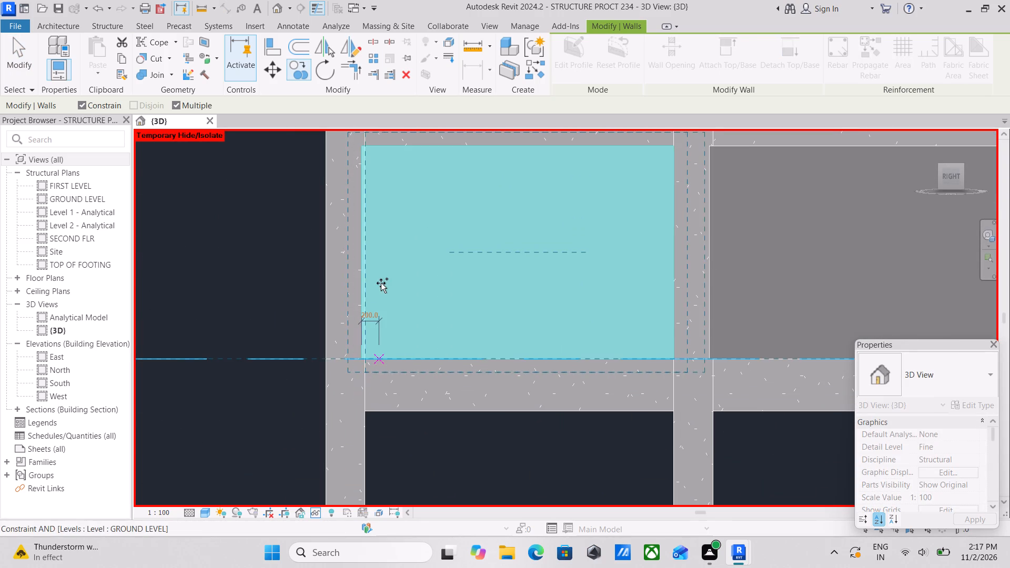
{"action": "middle_click_drag", "start_coordinate": [381, 283], "coordinate": [385, 430]}
{"action": "middle_click_drag", "start_coordinate": [399, 266], "coordinate": [400, 300]}
{"action": "scroll", "coordinate": [400, 300], "scroll_direction": "down", "scroll_amount": 5}
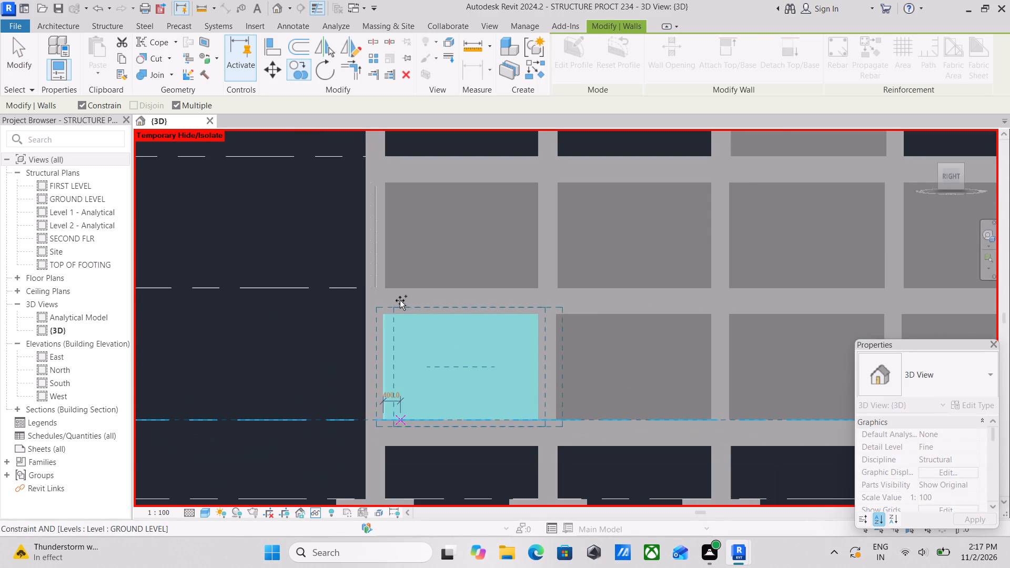
{"action": "scroll", "coordinate": [445, 272], "scroll_direction": "down", "scroll_amount": 2}
{"action": "middle_click_drag", "start_coordinate": [442, 272], "coordinate": [369, 232]}
{"action": "scroll", "coordinate": [420, 257], "scroll_direction": "down", "scroll_amount": 1}
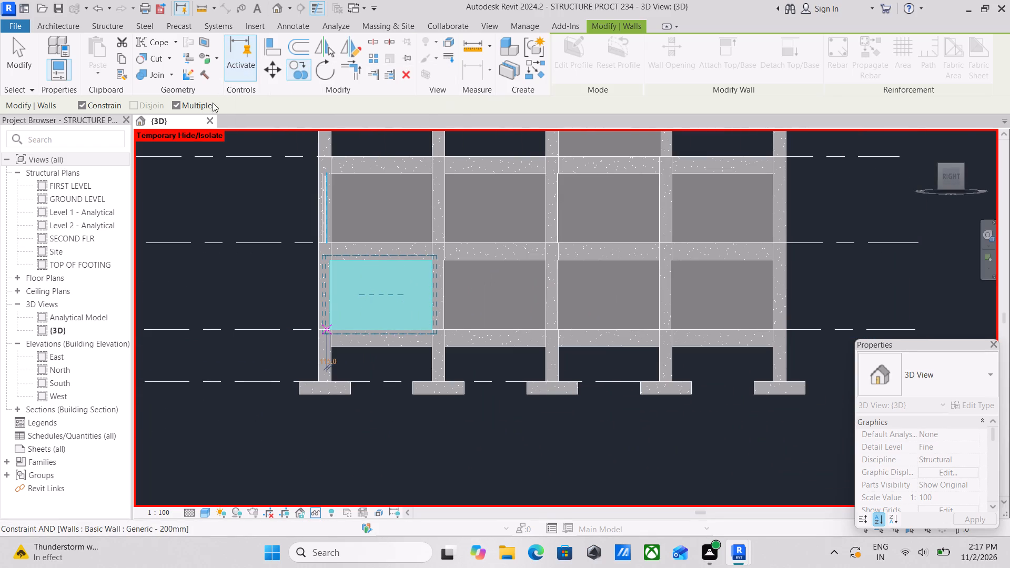
{"action": "left_click", "coordinate": [76, 109]}
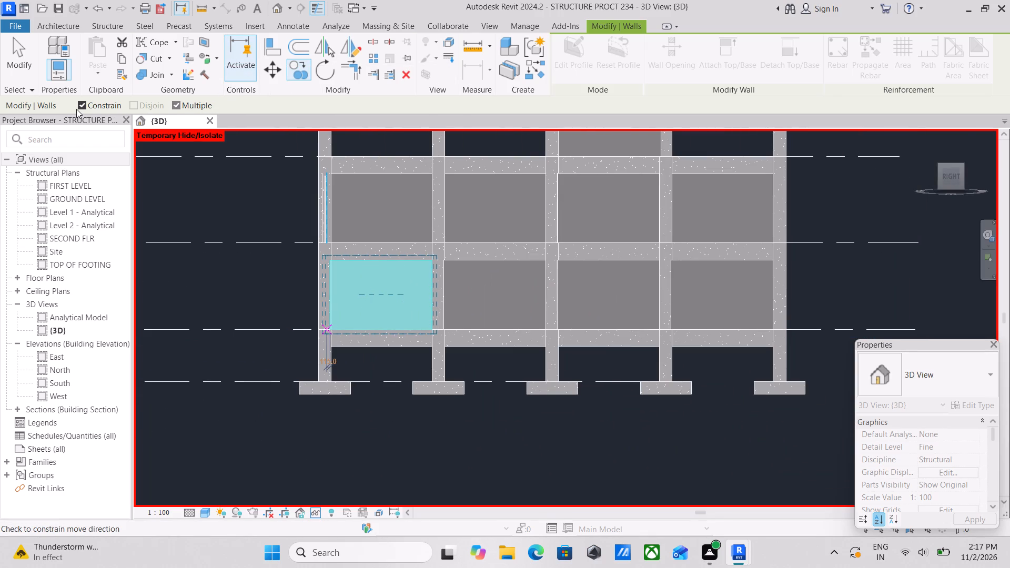
{"action": "scroll", "coordinate": [344, 342], "scroll_direction": "up", "scroll_amount": 3}
{"action": "middle_click_drag", "start_coordinate": [276, 204], "coordinate": [281, 220]}
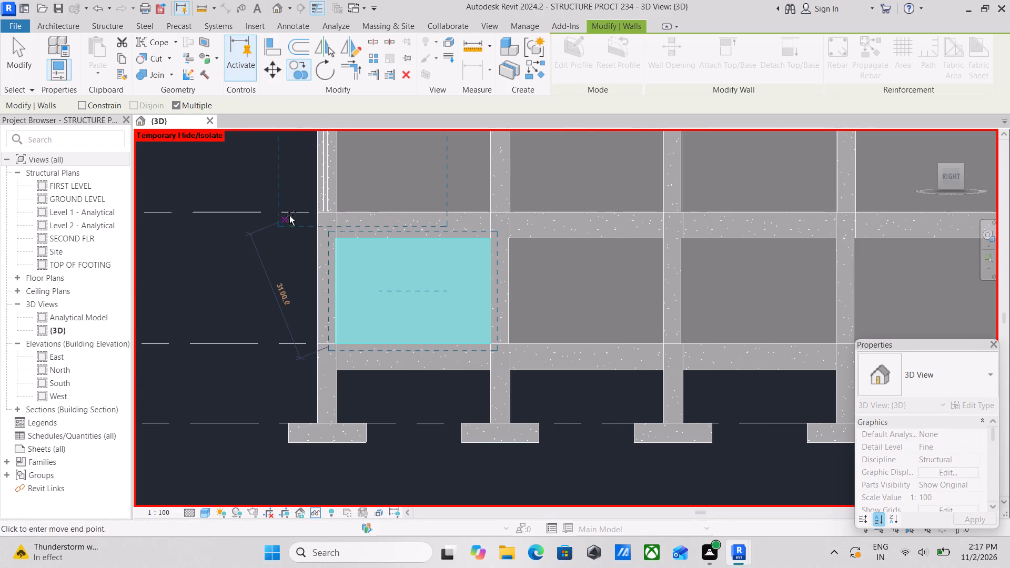
{"action": "scroll", "coordinate": [339, 211], "scroll_direction": "up", "scroll_amount": 4}
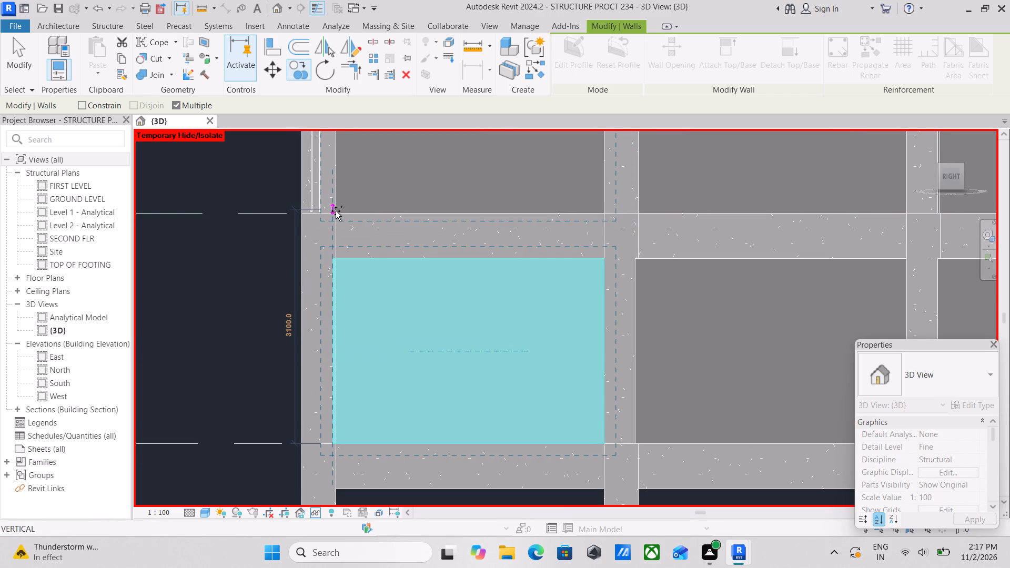
{"action": "left_click", "coordinate": [337, 212]}
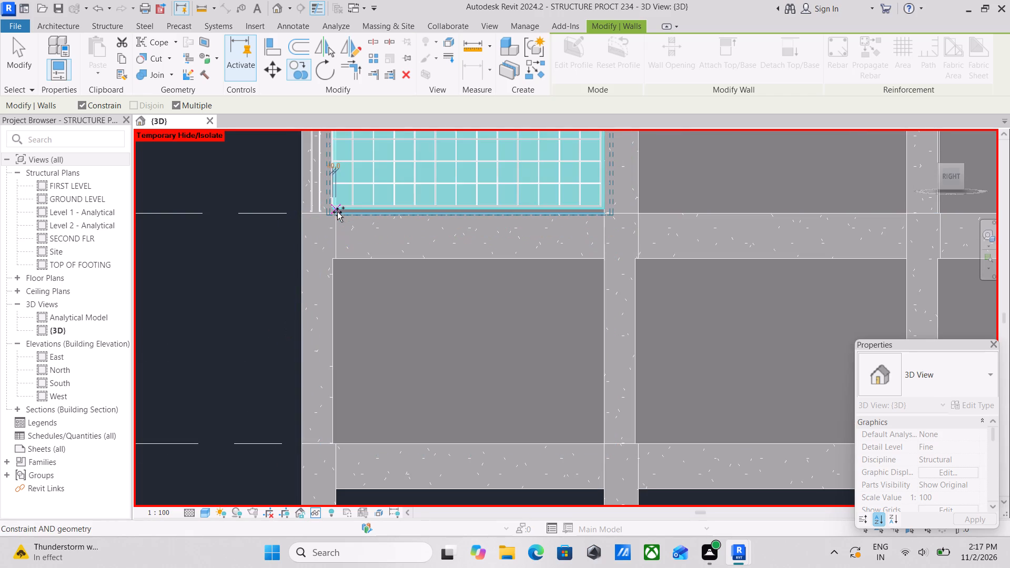
{"action": "scroll", "coordinate": [373, 210], "scroll_direction": "down", "scroll_amount": 3}
{"action": "middle_click_drag", "start_coordinate": [373, 210], "coordinate": [298, 236]}
{"action": "scroll", "coordinate": [336, 231], "scroll_direction": "down", "scroll_amount": 3}
{"action": "key", "text": "Escape"}
{"action": "scroll", "coordinate": [402, 217], "scroll_direction": "up", "scroll_amount": 3}
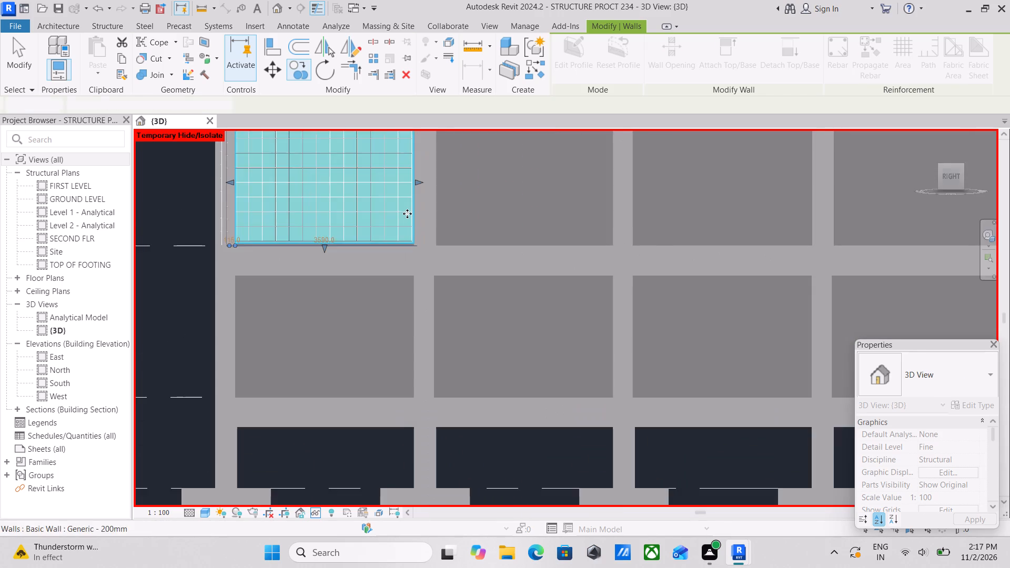
{"action": "key", "text": "Escape"}
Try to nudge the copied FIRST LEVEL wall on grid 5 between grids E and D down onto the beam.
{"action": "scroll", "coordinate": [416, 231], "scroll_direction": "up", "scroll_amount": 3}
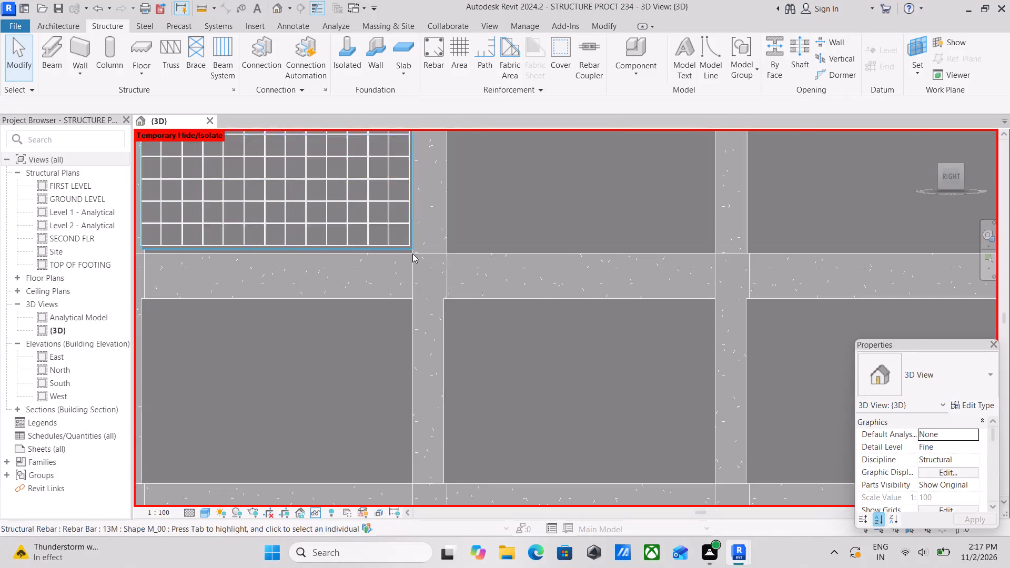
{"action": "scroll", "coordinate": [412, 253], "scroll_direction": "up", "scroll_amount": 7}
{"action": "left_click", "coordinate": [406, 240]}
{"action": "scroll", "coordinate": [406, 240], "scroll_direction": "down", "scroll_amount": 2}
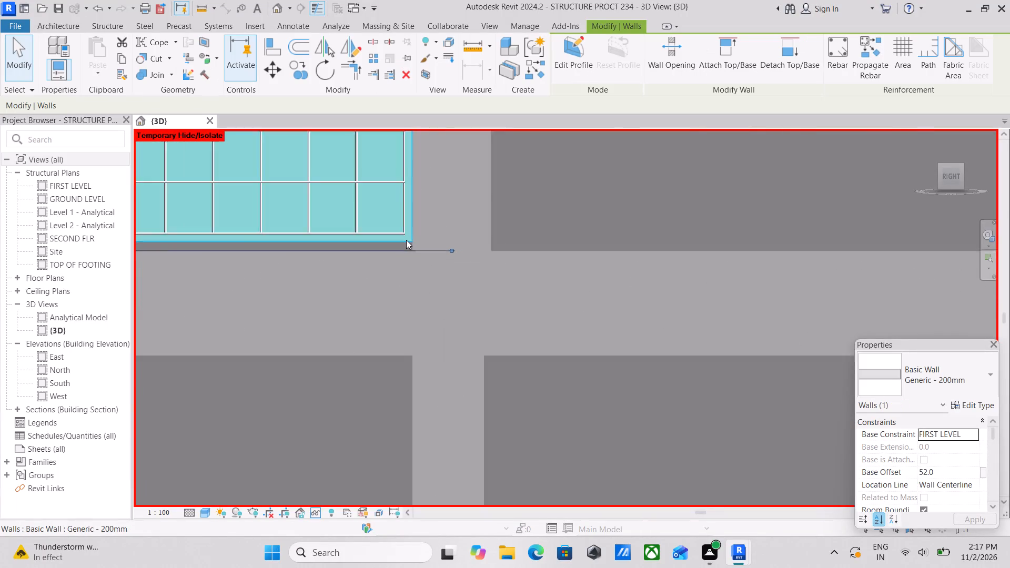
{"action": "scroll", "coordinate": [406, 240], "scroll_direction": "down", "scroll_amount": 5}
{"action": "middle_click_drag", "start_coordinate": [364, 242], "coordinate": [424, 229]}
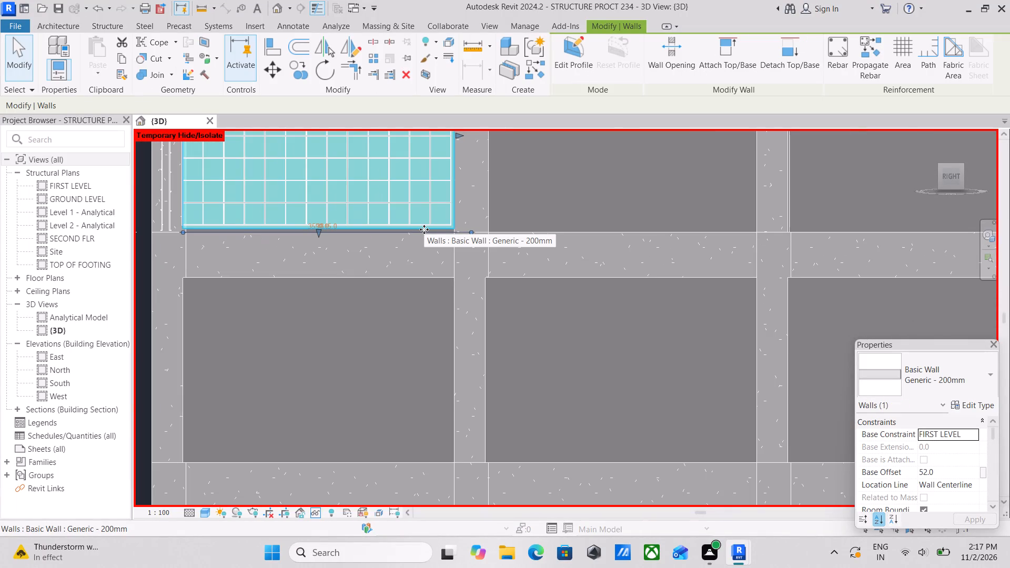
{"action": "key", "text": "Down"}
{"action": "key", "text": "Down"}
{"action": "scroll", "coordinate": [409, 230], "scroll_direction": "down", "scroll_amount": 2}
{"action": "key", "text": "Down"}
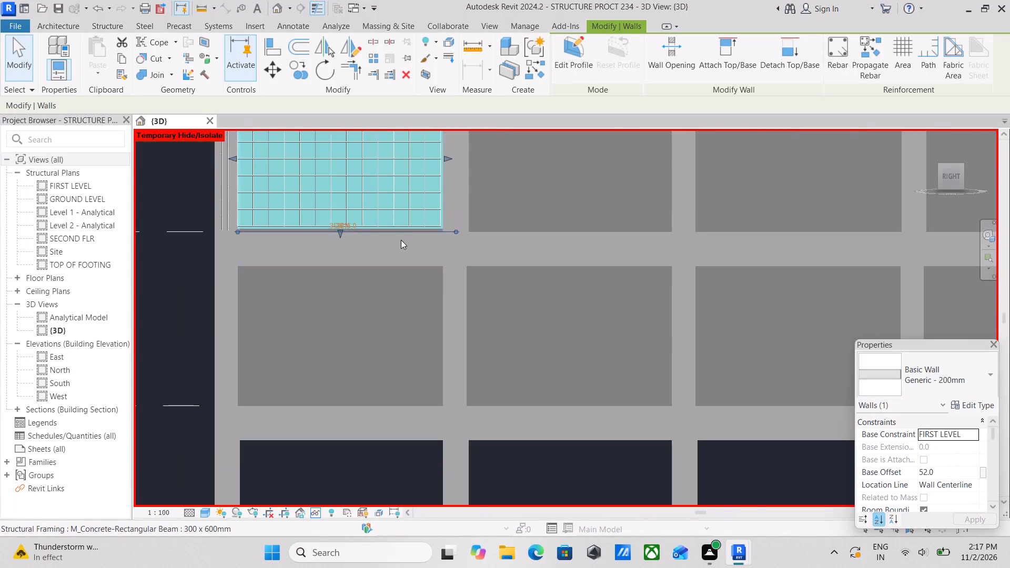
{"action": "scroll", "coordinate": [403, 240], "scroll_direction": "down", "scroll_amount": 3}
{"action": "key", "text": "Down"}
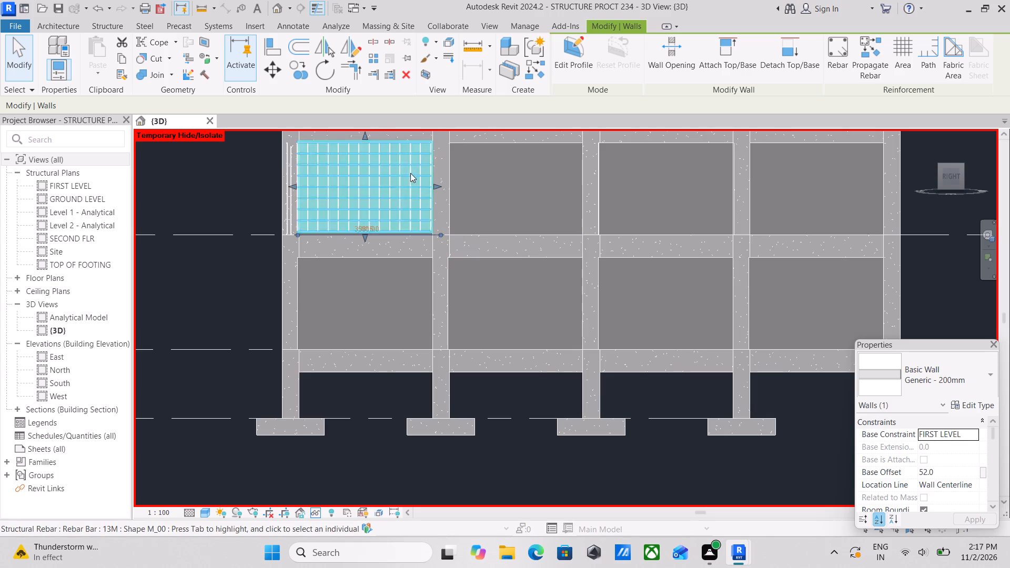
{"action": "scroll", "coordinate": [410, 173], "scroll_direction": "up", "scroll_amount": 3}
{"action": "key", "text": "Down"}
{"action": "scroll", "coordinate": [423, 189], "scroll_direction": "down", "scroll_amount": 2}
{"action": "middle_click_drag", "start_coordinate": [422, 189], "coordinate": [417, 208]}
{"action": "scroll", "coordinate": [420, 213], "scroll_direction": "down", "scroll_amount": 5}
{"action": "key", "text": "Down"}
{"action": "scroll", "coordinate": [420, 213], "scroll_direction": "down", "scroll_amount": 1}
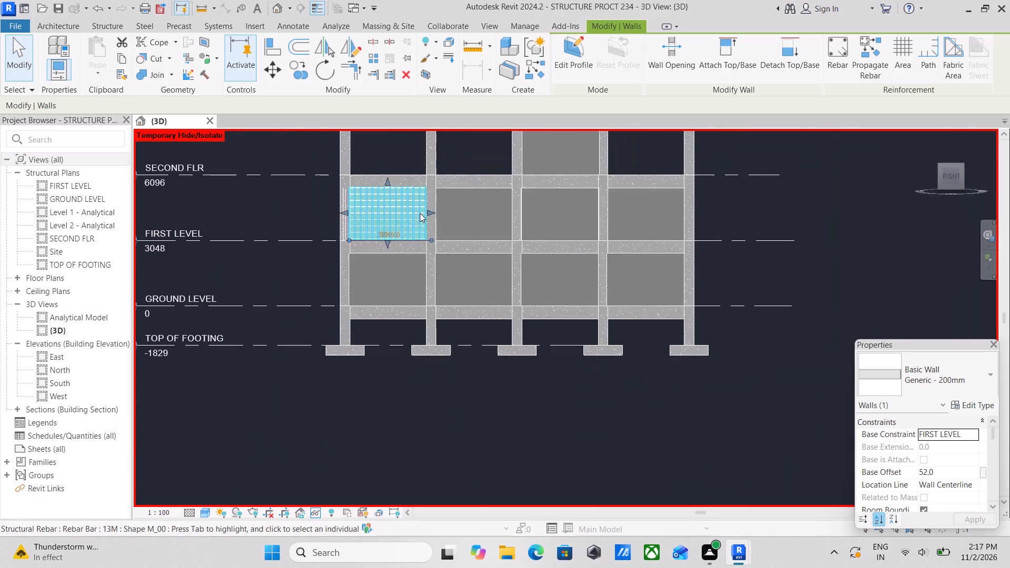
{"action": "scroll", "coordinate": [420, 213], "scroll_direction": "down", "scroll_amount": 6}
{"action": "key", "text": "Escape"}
Copy the FIRST LEVEL wall on grid 5 between grids E and D into the D–C bay, with Multiple on and Constrain off.
{"action": "scroll", "coordinate": [407, 229], "scroll_direction": "up", "scroll_amount": 3}
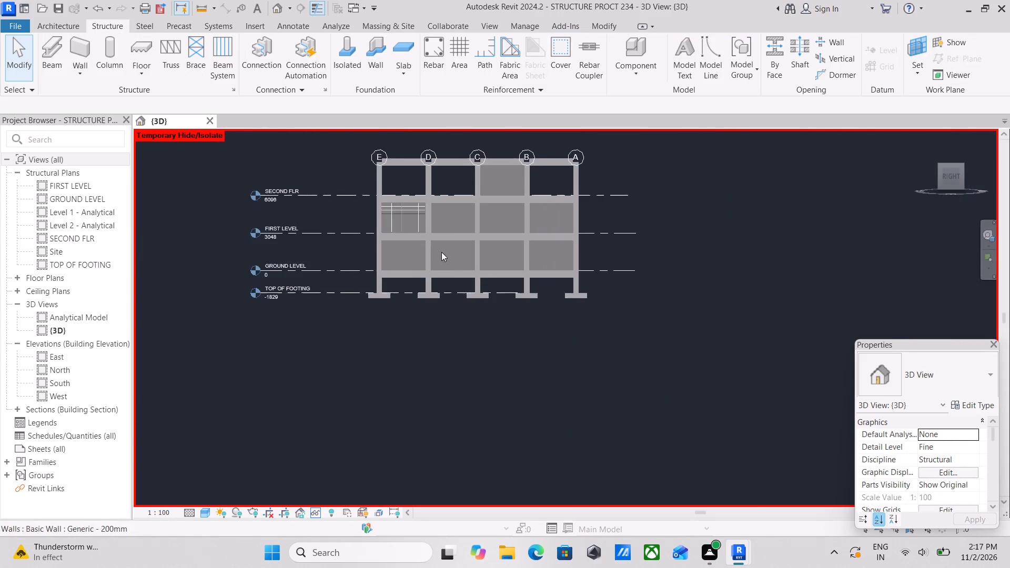
{"action": "scroll", "coordinate": [441, 266], "scroll_direction": "down", "scroll_amount": 1}
{"action": "middle_click_drag", "start_coordinate": [439, 260], "coordinate": [487, 330], "text": "shift"}
{"action": "scroll", "coordinate": [392, 221], "scroll_direction": "up", "scroll_amount": 10}
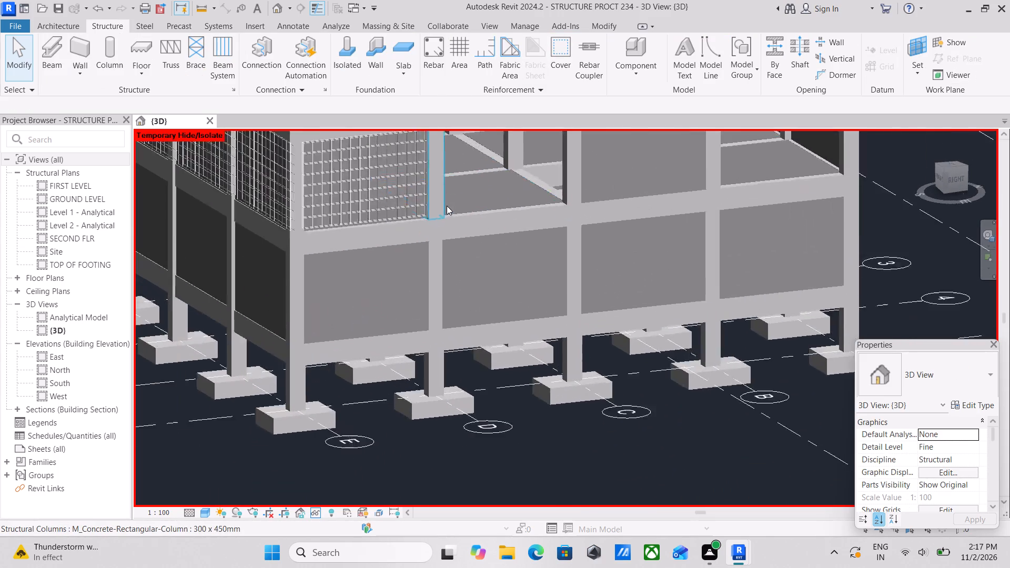
{"action": "scroll", "coordinate": [447, 206], "scroll_direction": "up", "scroll_amount": 2}
{"action": "scroll", "coordinate": [447, 206], "scroll_direction": "down", "scroll_amount": 1}
{"action": "middle_click_drag", "start_coordinate": [444, 205], "coordinate": [431, 250]}
{"action": "scroll", "coordinate": [407, 256], "scroll_direction": "up", "scroll_amount": 11}
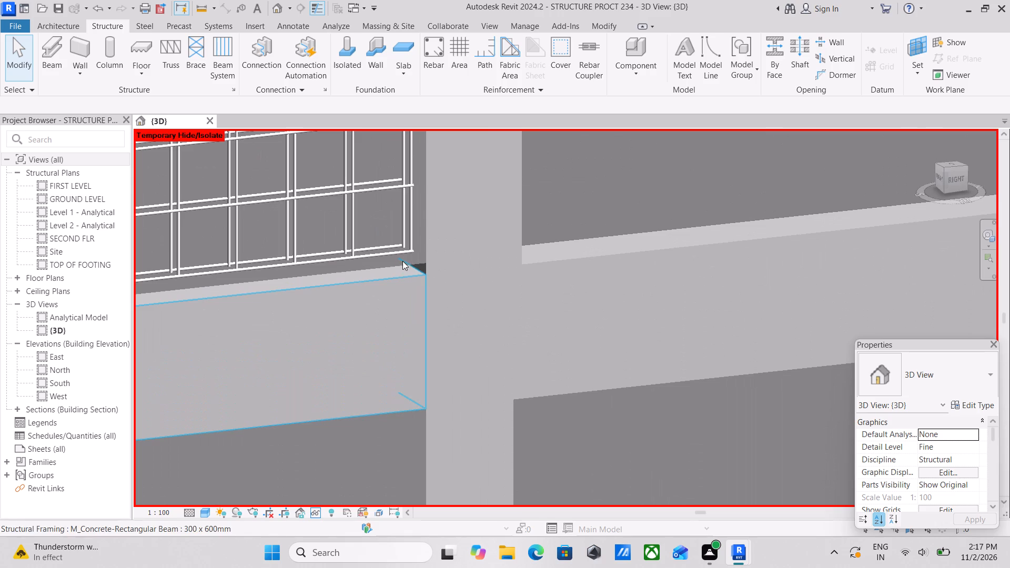
{"action": "left_click", "coordinate": [418, 258]}
{"action": "scroll", "coordinate": [418, 258], "scroll_direction": "down", "scroll_amount": 5}
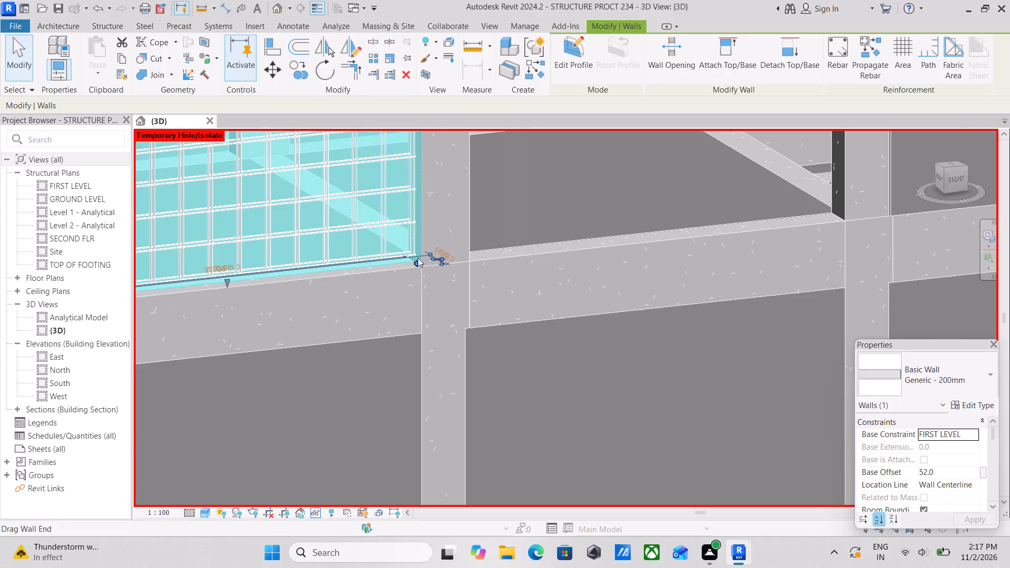
{"action": "type", "text": "co"}
{"action": "scroll", "coordinate": [209, 280], "scroll_direction": "down", "scroll_amount": 9}
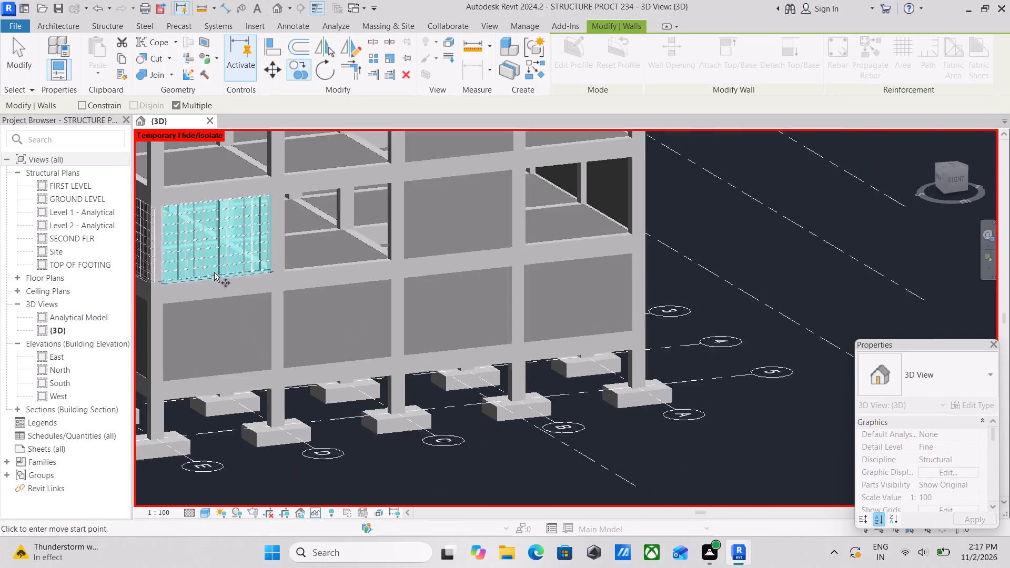
{"action": "scroll", "coordinate": [214, 272], "scroll_direction": "down", "scroll_amount": 1}
{"action": "middle_click_drag", "start_coordinate": [214, 272], "coordinate": [404, 231]}
{"action": "scroll", "coordinate": [327, 229], "scroll_direction": "up", "scroll_amount": 9}
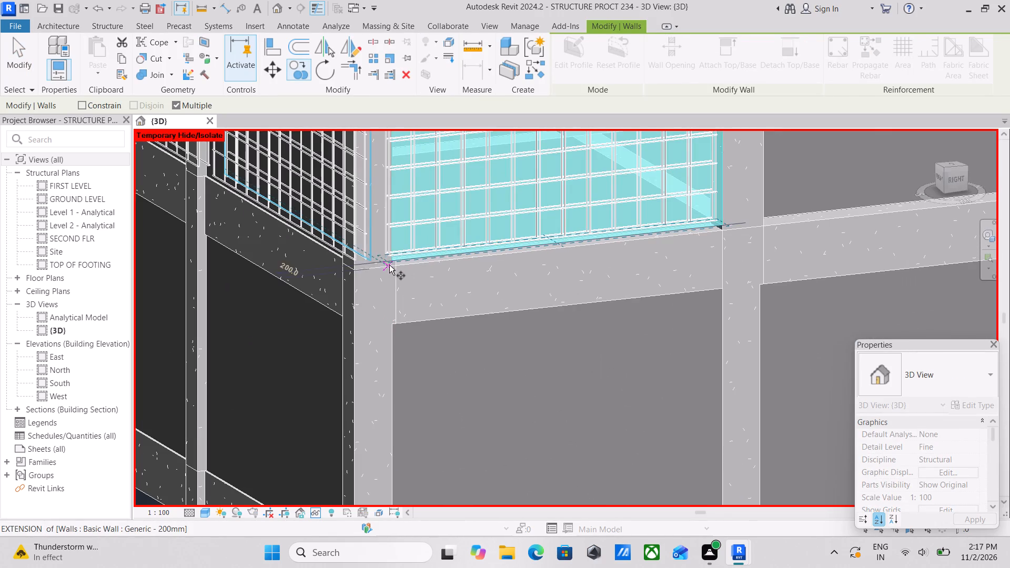
{"action": "scroll", "coordinate": [388, 253], "scroll_direction": "down", "scroll_amount": 4}
{"action": "scroll", "coordinate": [461, 255], "scroll_direction": "down", "scroll_amount": 3}
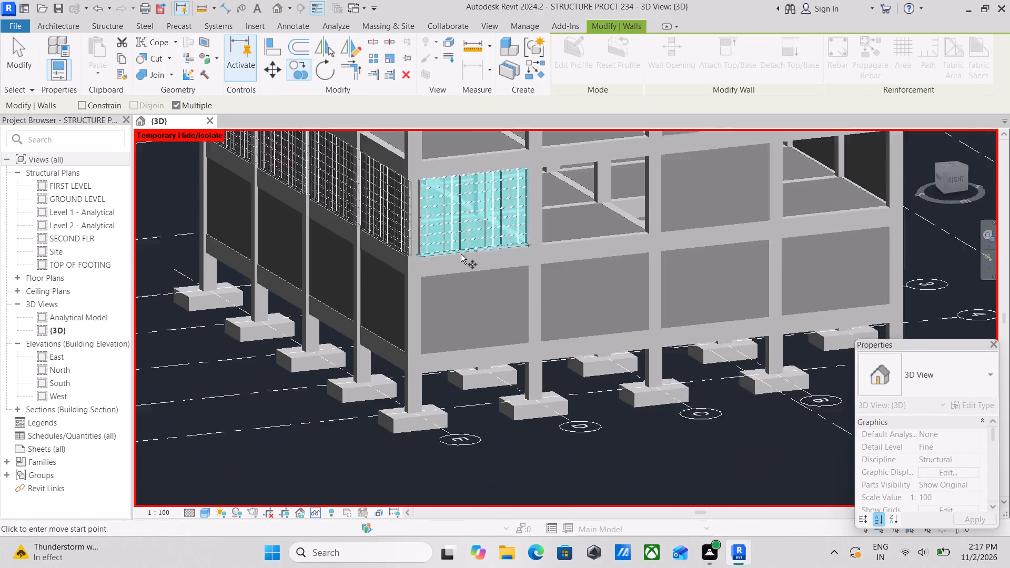
{"action": "scroll", "coordinate": [461, 254], "scroll_direction": "down", "scroll_amount": 4}
{"action": "middle_click_drag", "start_coordinate": [463, 250], "coordinate": [384, 230]}
{"action": "scroll", "coordinate": [430, 257], "scroll_direction": "up", "scroll_amount": 4}
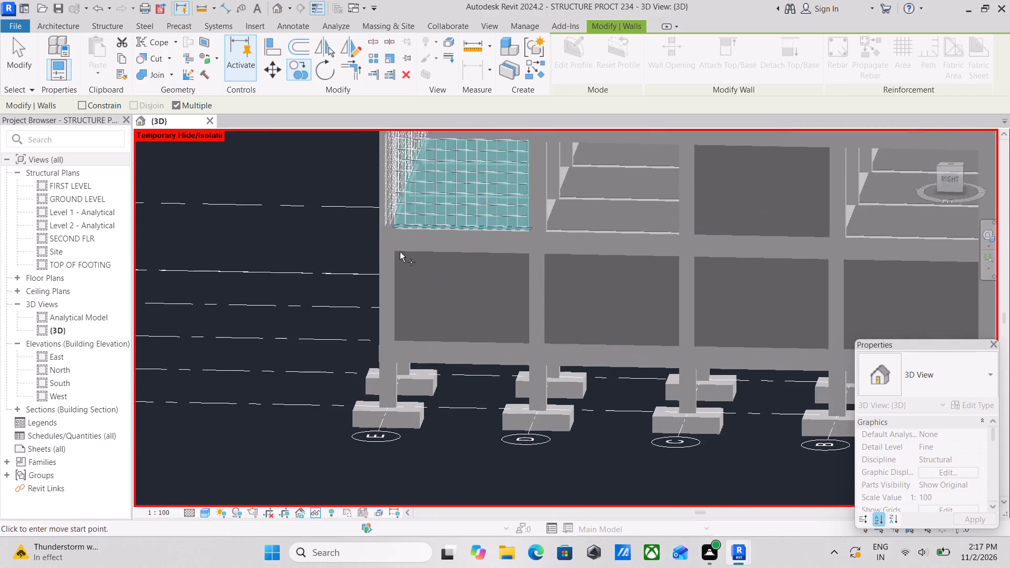
{"action": "scroll", "coordinate": [376, 236], "scroll_direction": "up", "scroll_amount": 9}
{"action": "scroll", "coordinate": [426, 203], "scroll_direction": "up", "scroll_amount": 4}
{"action": "scroll", "coordinate": [449, 197], "scroll_direction": "down", "scroll_amount": 3}
{"action": "middle_click_drag", "start_coordinate": [448, 197], "coordinate": [325, 241]}
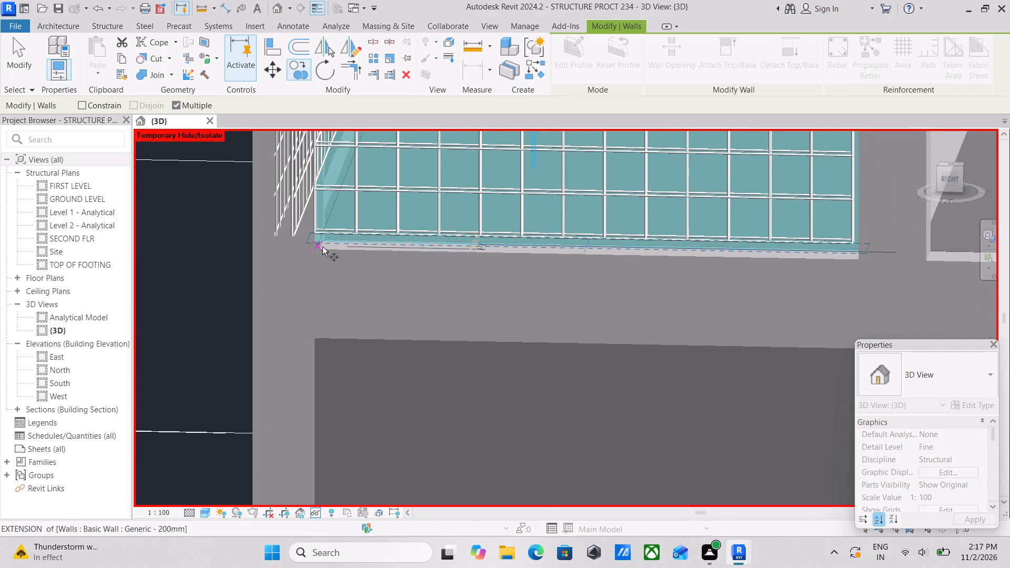
{"action": "scroll", "coordinate": [340, 246], "scroll_direction": "down", "scroll_amount": 5}
{"action": "middle_click_drag", "start_coordinate": [532, 236], "coordinate": [448, 224]}
{"action": "scroll", "coordinate": [531, 240], "scroll_direction": "up", "scroll_amount": 4}
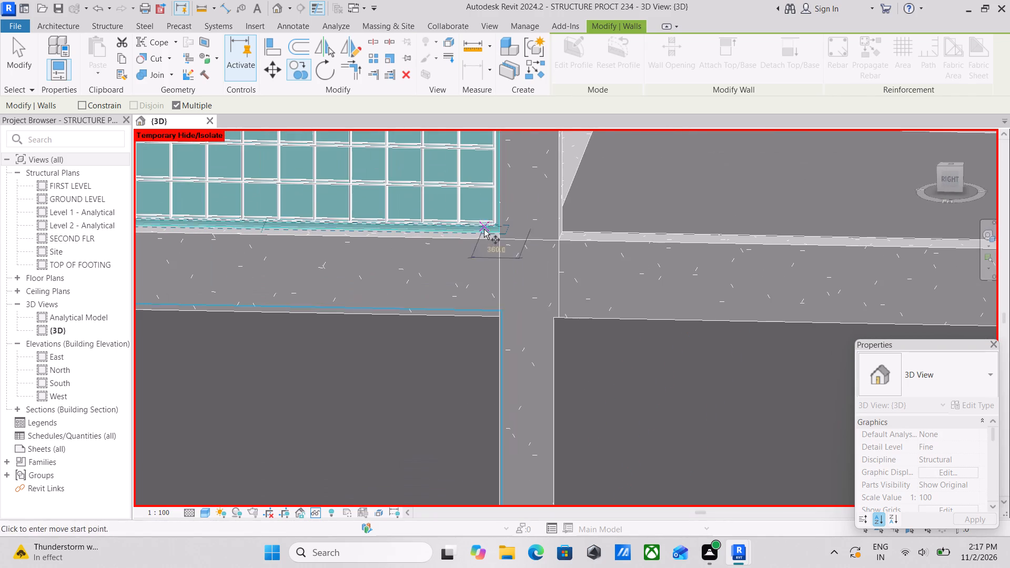
{"action": "left_click", "coordinate": [497, 231]}
{"action": "middle_click_drag", "start_coordinate": [608, 230], "coordinate": [411, 218]}
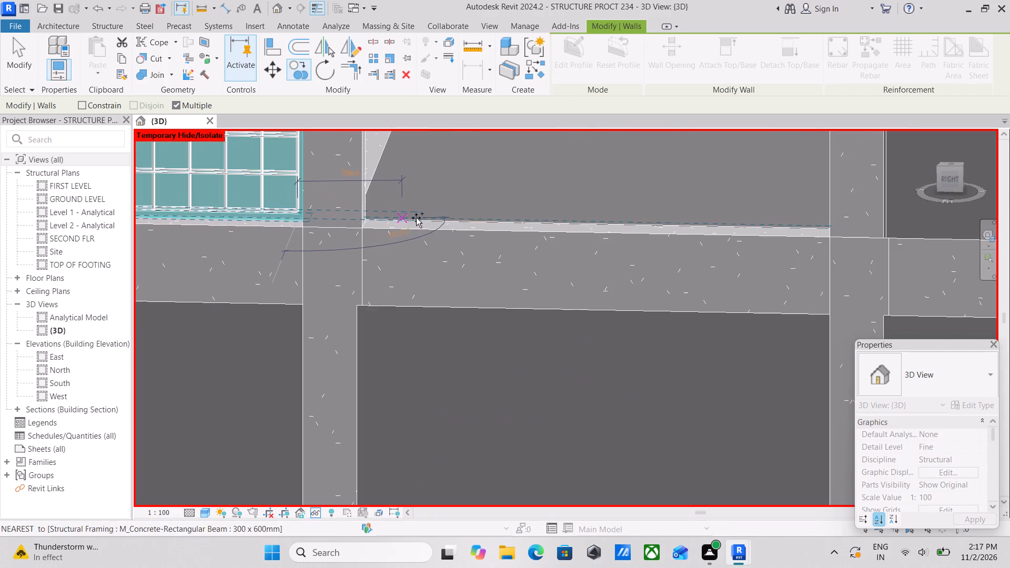
{"action": "middle_click_drag", "start_coordinate": [752, 239], "coordinate": [585, 235]}
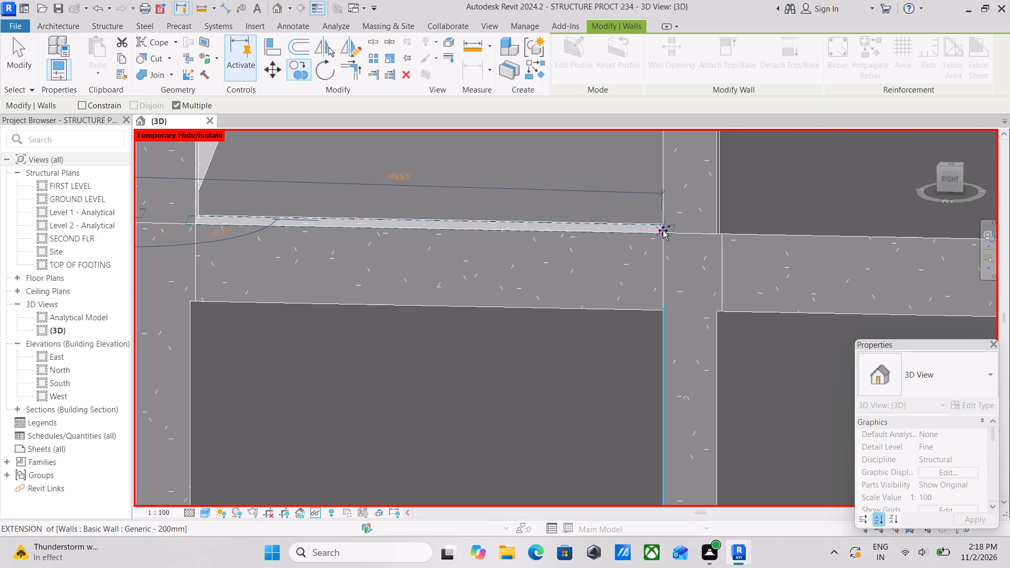
{"action": "left_click", "coordinate": [664, 234]}
Continue the multiple copy along FIRST LEVEL on grid 5, placing a wall between grids B and A.
{"action": "scroll", "coordinate": [664, 234], "scroll_direction": "down", "scroll_amount": 6}
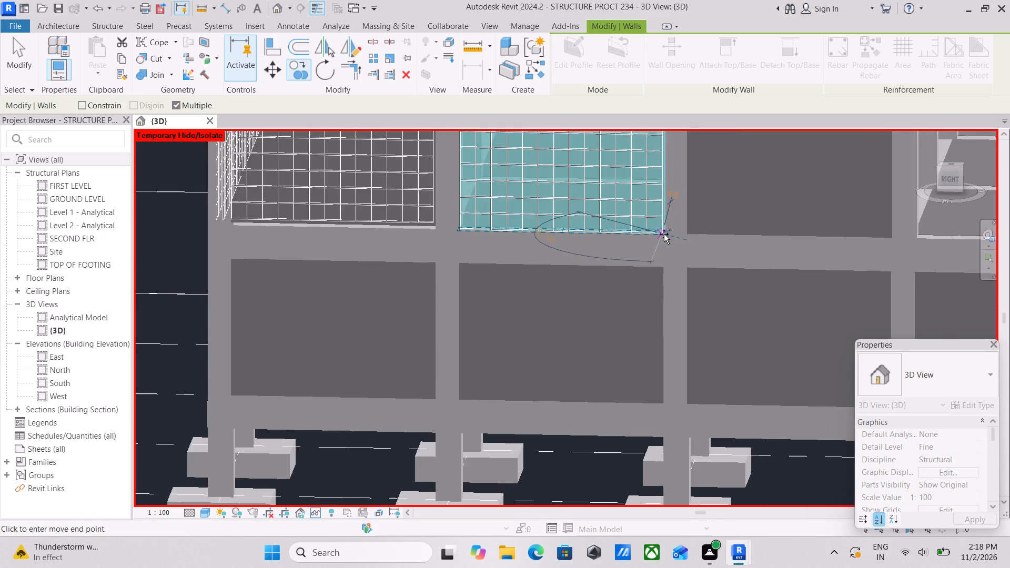
{"action": "middle_click_drag", "start_coordinate": [664, 234], "coordinate": [463, 242]}
{"action": "scroll", "coordinate": [463, 242], "scroll_direction": "down", "scroll_amount": 4}
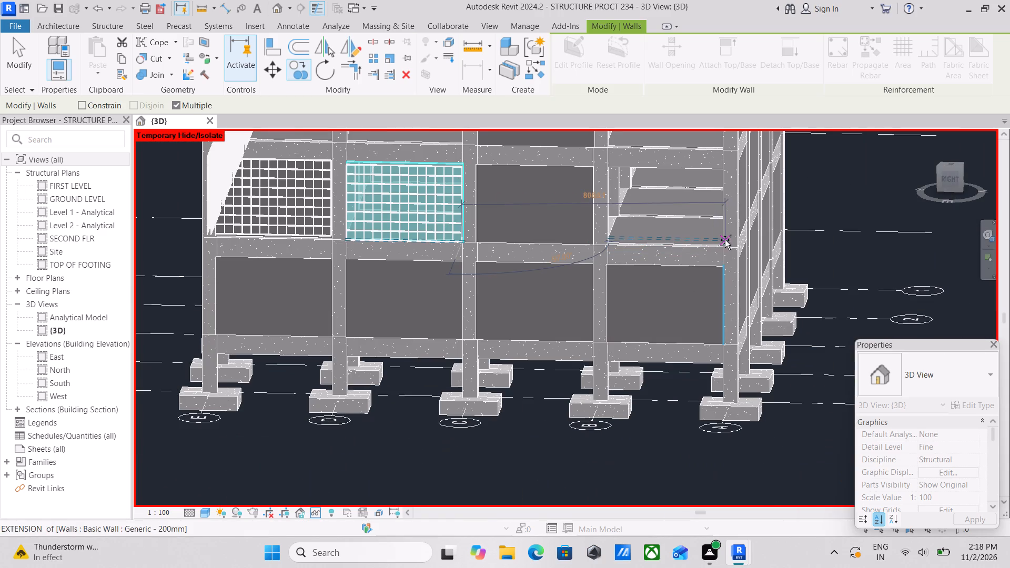
{"action": "left_click", "coordinate": [723, 245]}
Continue the multiple copy on grid 5 up to SECOND FLR, placing walls between grids B and A, D and C, and E and D.
{"action": "scroll", "coordinate": [723, 245], "scroll_direction": "down", "scroll_amount": 4}
{"action": "middle_click", "coordinate": [723, 245]}
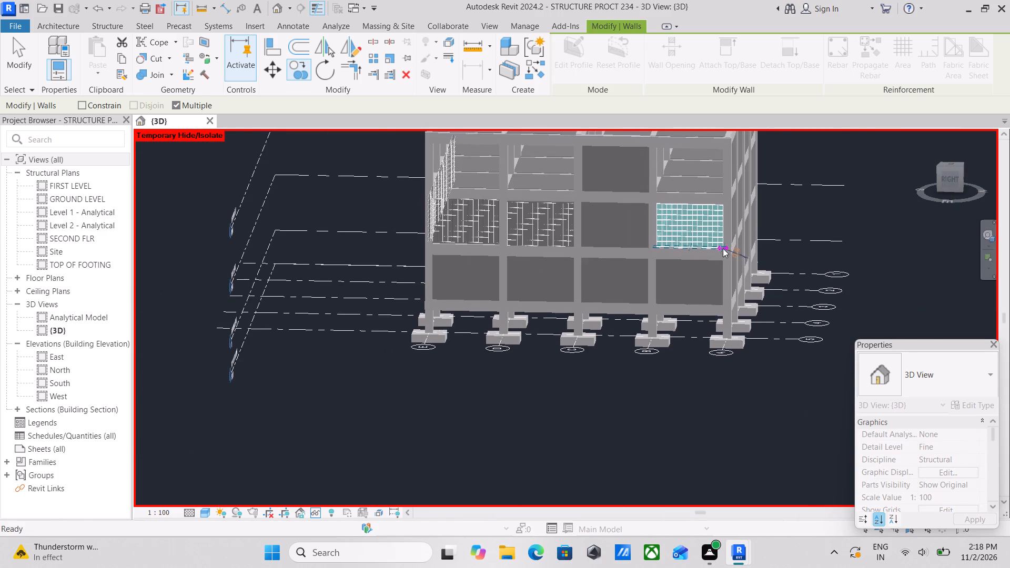
{"action": "scroll", "coordinate": [708, 164], "scroll_direction": "up", "scroll_amount": 7}
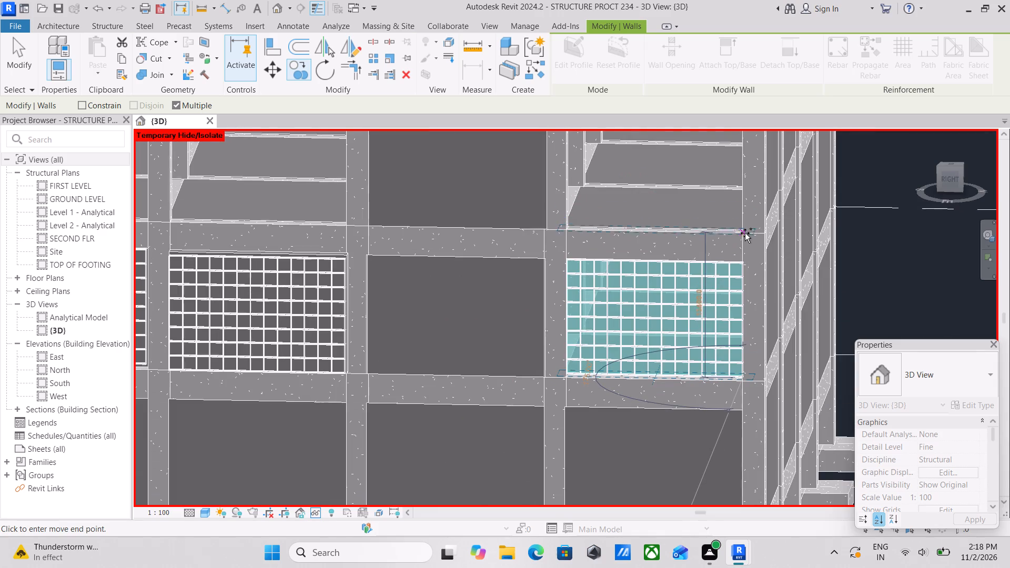
{"action": "scroll", "coordinate": [740, 232], "scroll_direction": "up", "scroll_amount": 4}
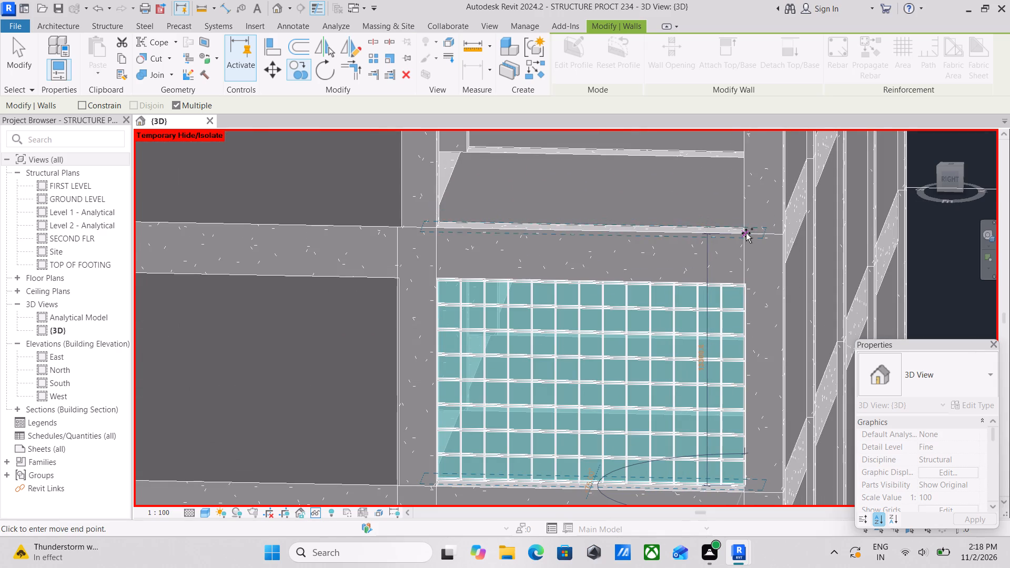
{"action": "left_click", "coordinate": [744, 231]}
{"action": "scroll", "coordinate": [744, 231], "scroll_direction": "down", "scroll_amount": 4}
{"action": "scroll", "coordinate": [449, 187], "scroll_direction": "down", "scroll_amount": 1}
{"action": "middle_click_drag", "start_coordinate": [449, 187], "coordinate": [450, 187]}
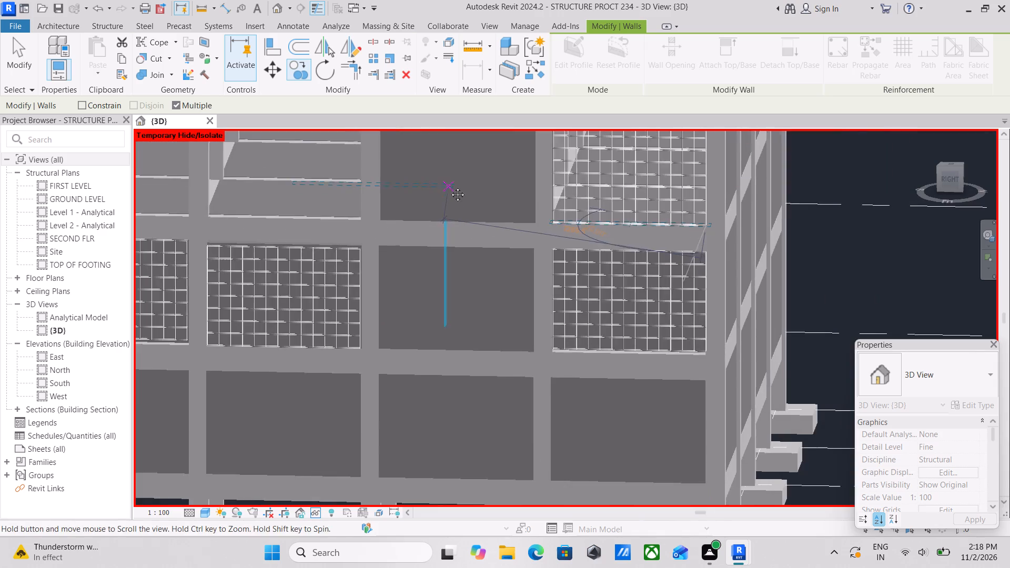
{"action": "middle_click_drag", "start_coordinate": [450, 187], "coordinate": [586, 226]}
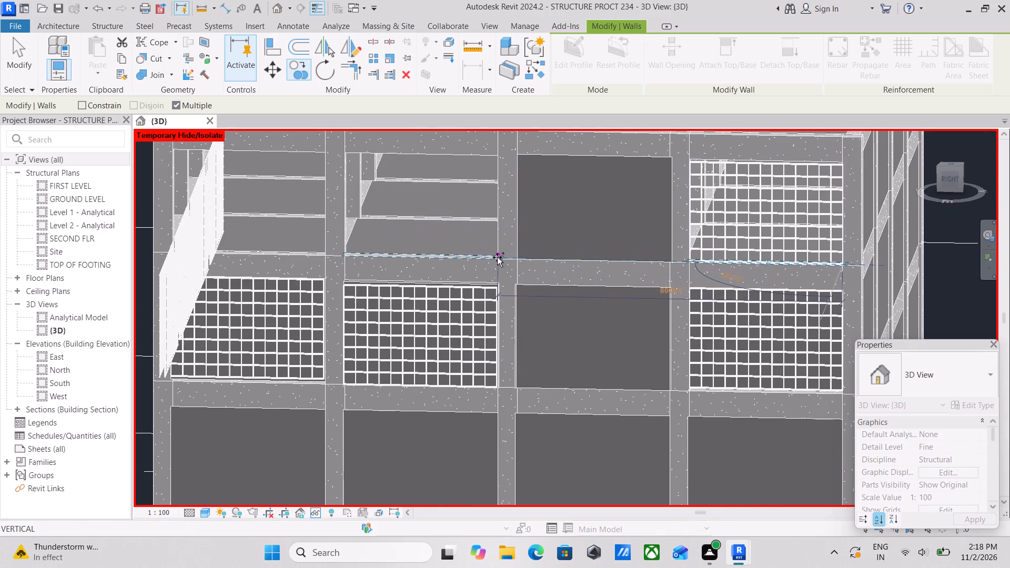
{"action": "left_click", "coordinate": [497, 257]}
{"action": "scroll", "coordinate": [383, 210], "scroll_direction": "down", "scroll_amount": 1}
{"action": "middle_click_drag", "start_coordinate": [383, 210], "coordinate": [507, 219]}
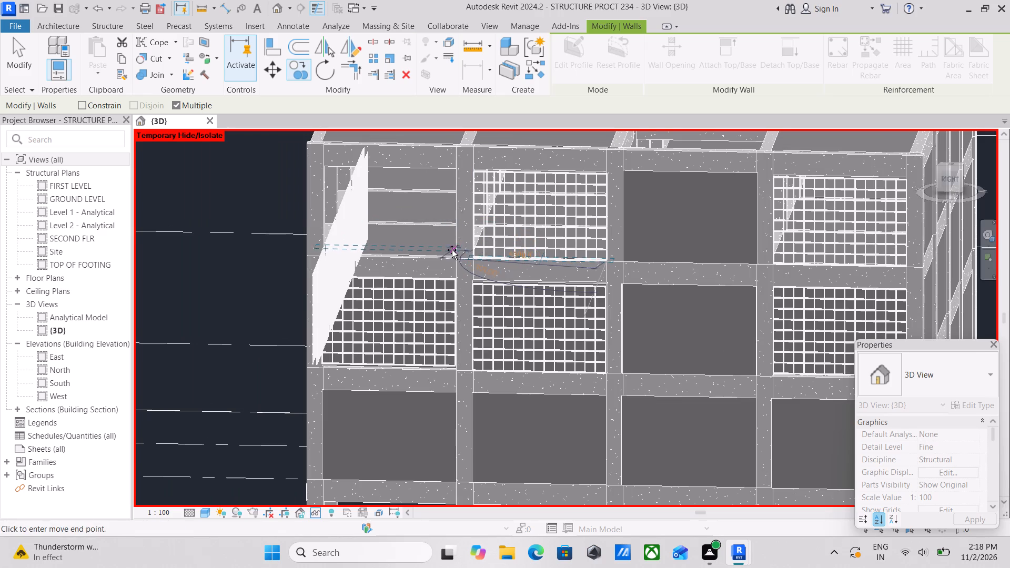
{"action": "scroll", "coordinate": [426, 249], "scroll_direction": "up", "scroll_amount": 8}
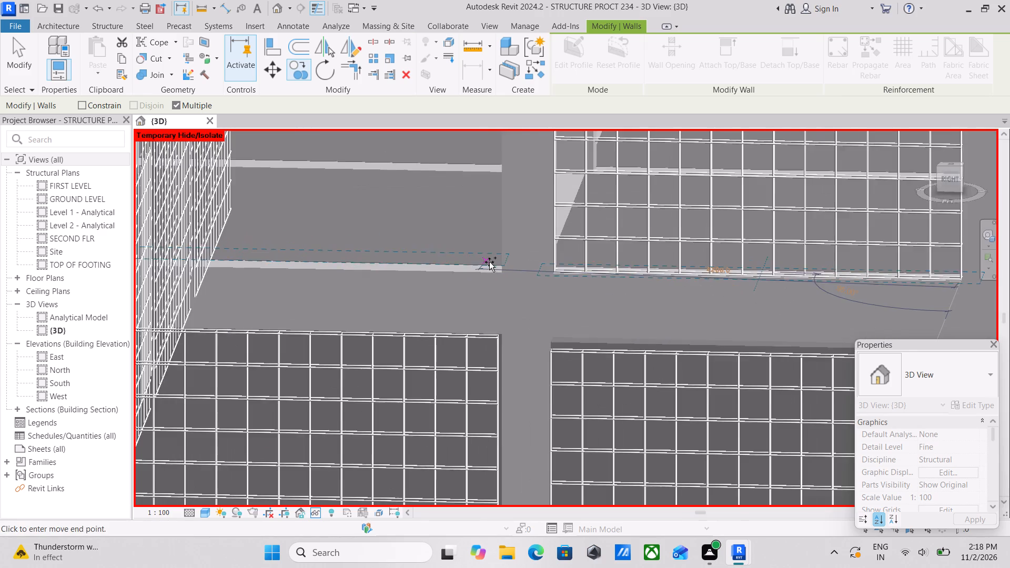
{"action": "left_click", "coordinate": [501, 271]}
{"action": "scroll", "coordinate": [501, 270], "scroll_direction": "down", "scroll_amount": 6}
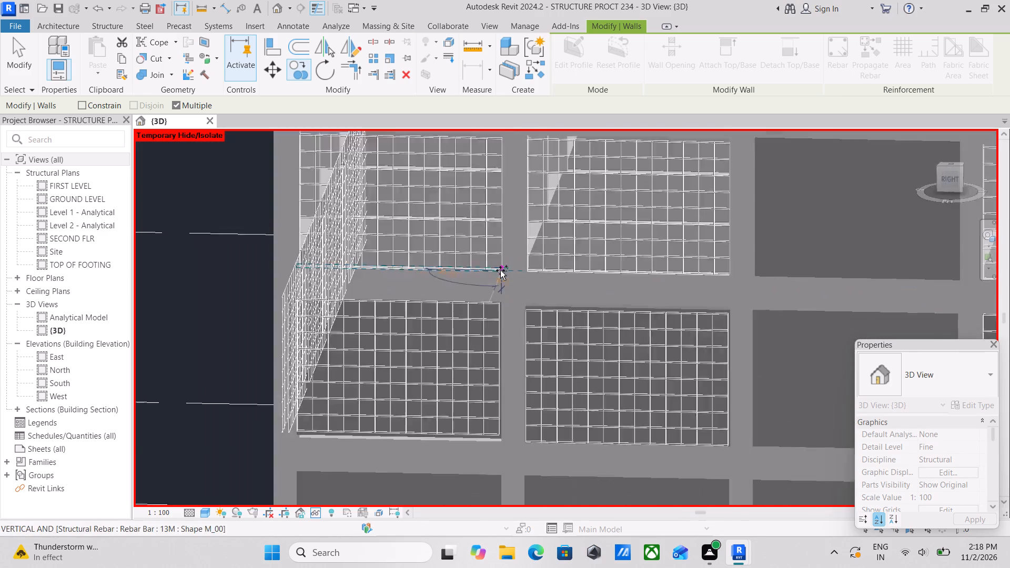
{"action": "scroll", "coordinate": [499, 268], "scroll_direction": "down", "scroll_amount": 11}
{"action": "key", "text": "Escape"}
{"action": "key", "text": "Escape"}
{"action": "scroll", "coordinate": [529, 231], "scroll_direction": "down", "scroll_amount": 5}
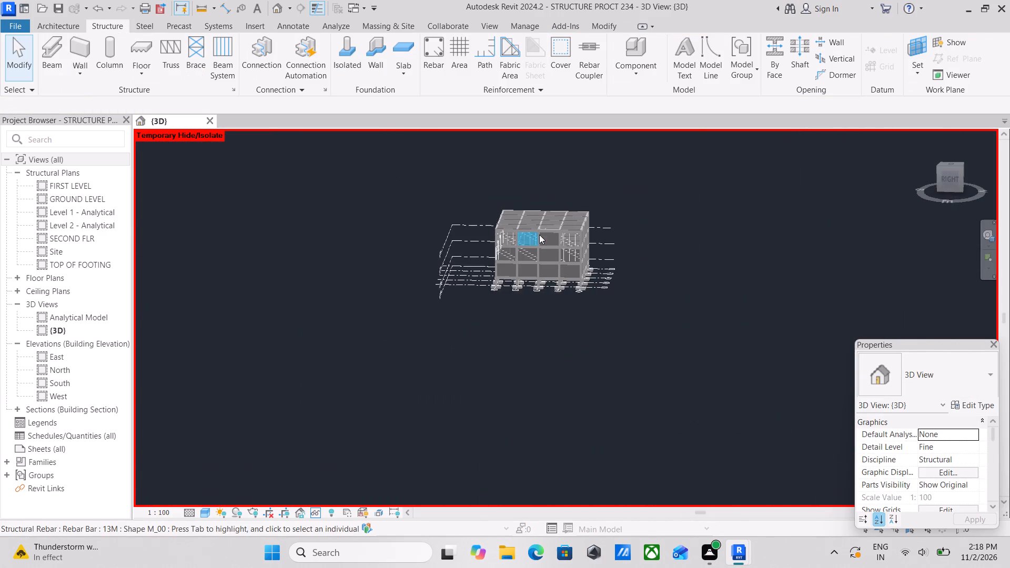
Delete a 13M rebar set from the stray mesh panel between grids 1 and 2, at the grid A end of the building.
{"action": "scroll", "coordinate": [541, 249], "scroll_direction": "down", "scroll_amount": 3}
{"action": "middle_click_drag", "start_coordinate": [559, 240], "coordinate": [361, 264], "text": "shift"}
{"action": "scroll", "coordinate": [394, 263], "scroll_direction": "up", "scroll_amount": 4}
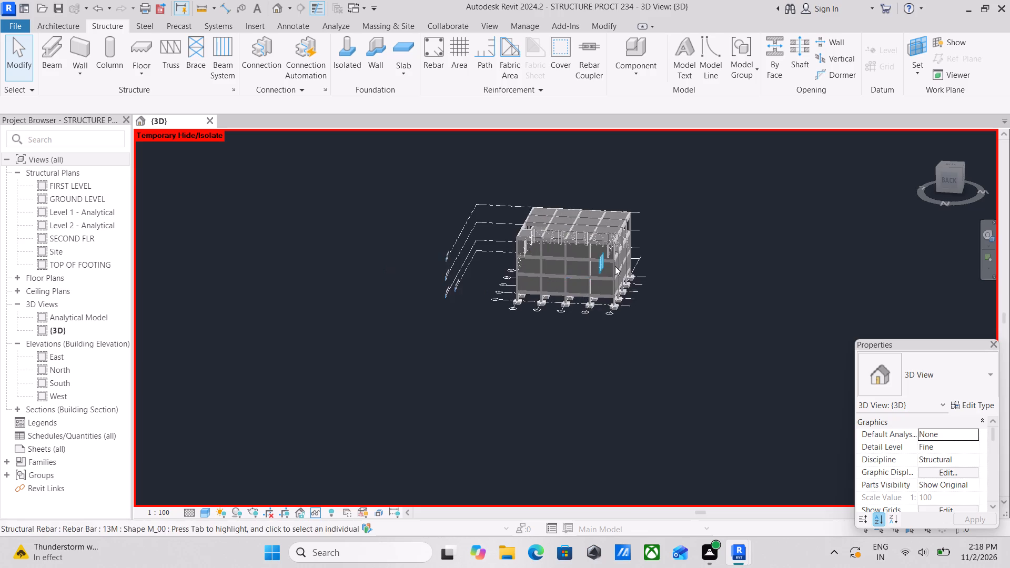
{"action": "scroll", "coordinate": [615, 266], "scroll_direction": "up", "scroll_amount": 14}
{"action": "key", "text": "Escape"}
{"action": "scroll", "coordinate": [567, 257], "scroll_direction": "down", "scroll_amount": 4}
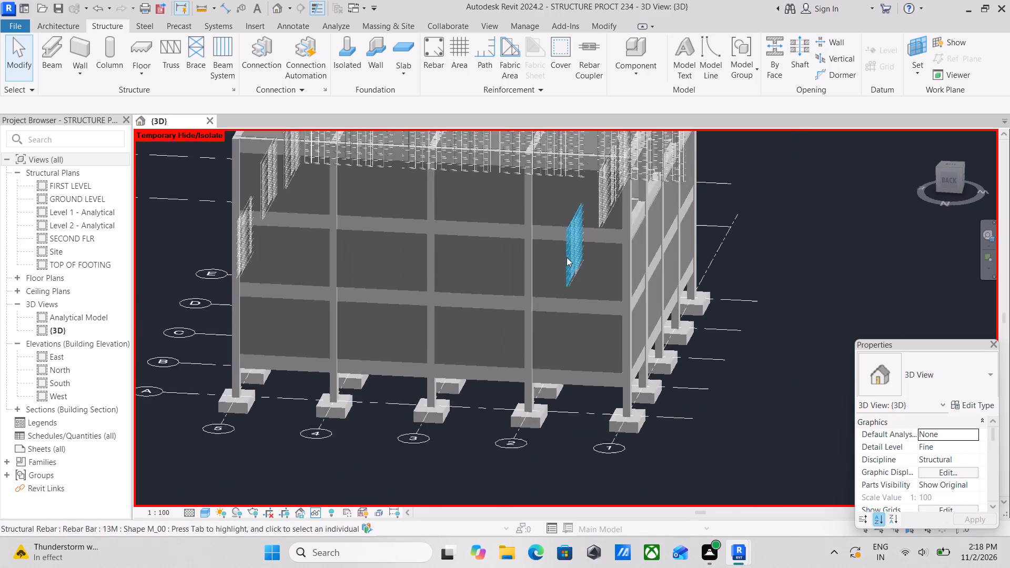
{"action": "scroll", "coordinate": [567, 257], "scroll_direction": "down", "scroll_amount": 6}
{"action": "middle_click_drag", "start_coordinate": [568, 246], "coordinate": [435, 303], "text": "shift"}
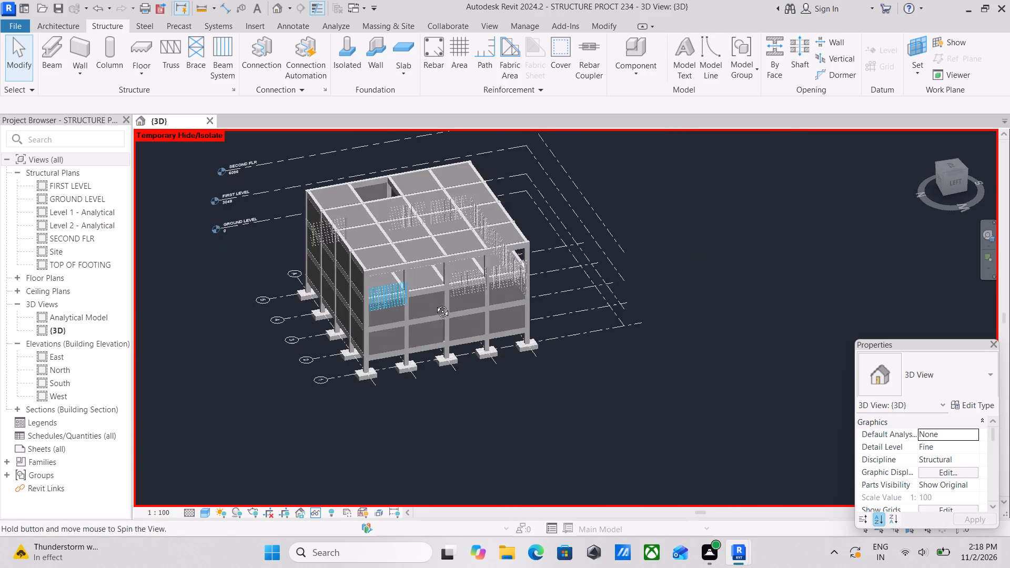
{"action": "middle_click_drag", "start_coordinate": [435, 303], "coordinate": [435, 254], "text": "shift"}
{"action": "middle_click_drag", "start_coordinate": [405, 249], "coordinate": [425, 278], "text": "shift"}
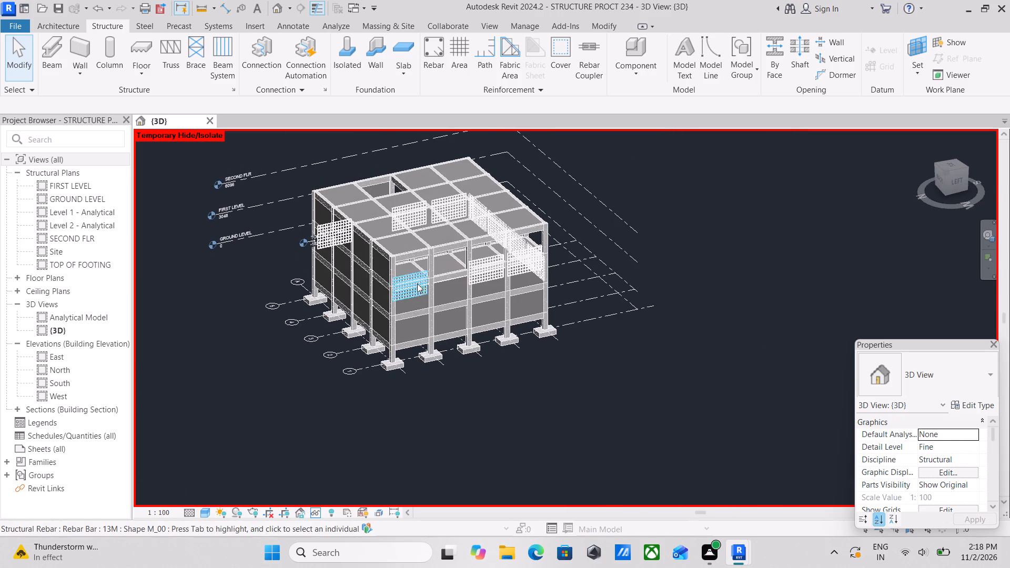
{"action": "left_click", "coordinate": [406, 274]}
{"action": "scroll", "coordinate": [406, 274], "scroll_direction": "up", "scroll_amount": 2}
{"action": "right_click", "coordinate": [406, 274]}
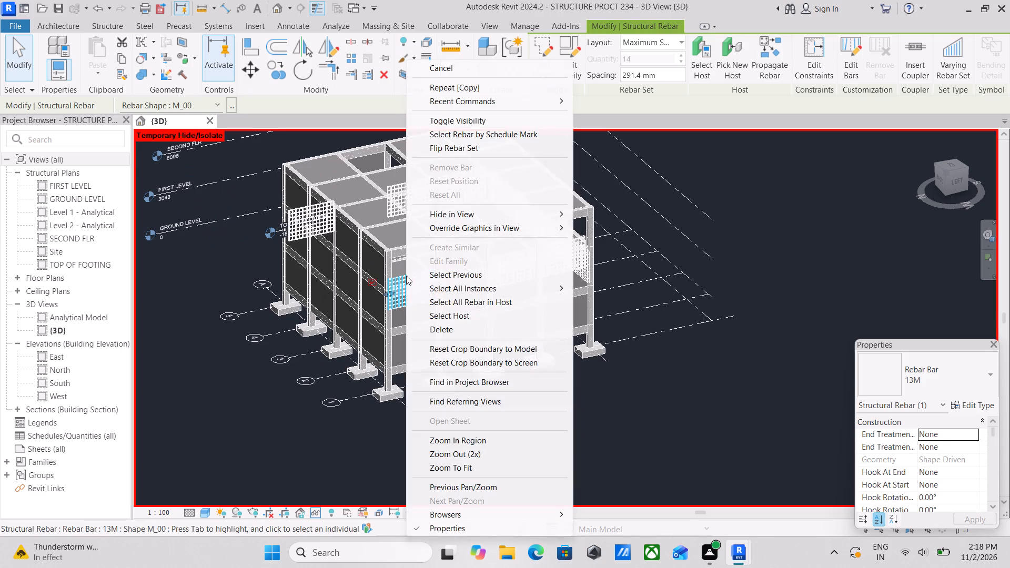
{"action": "left_click", "coordinate": [457, 332]}
Delete two 13M rebar sets from the stray mesh between grids 1 and 2, in the second panel back from grid E.
{"action": "scroll", "coordinate": [517, 269], "scroll_direction": "down", "scroll_amount": 1}
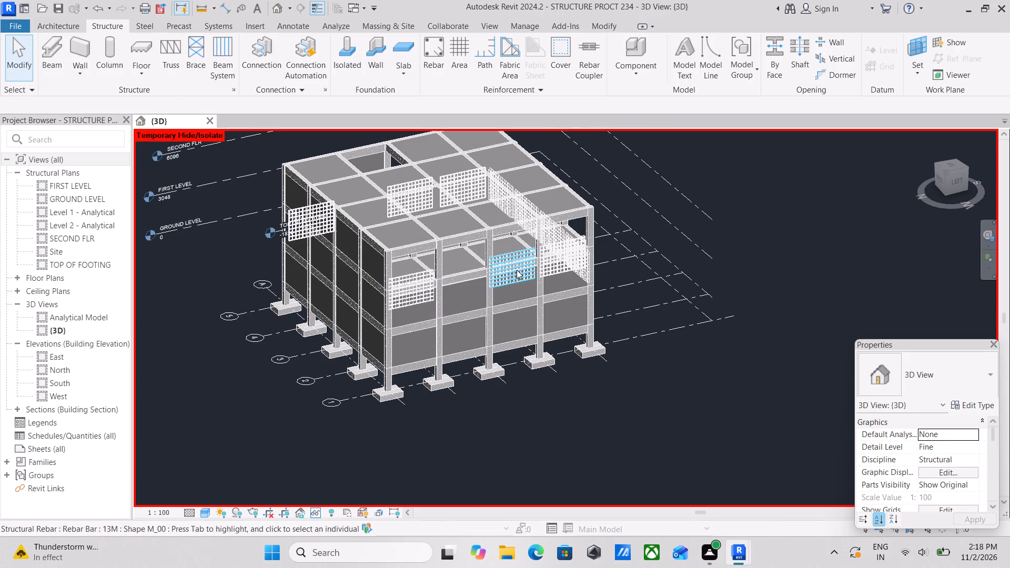
{"action": "scroll", "coordinate": [517, 270], "scroll_direction": "down", "scroll_amount": 2}
{"action": "middle_click_drag", "start_coordinate": [517, 270], "coordinate": [1009, 248], "text": "shift"}
{"action": "middle_click_drag", "start_coordinate": [417, 217], "coordinate": [459, 243], "text": "shift"}
{"action": "scroll", "coordinate": [338, 197], "scroll_direction": "up", "scroll_amount": 1}
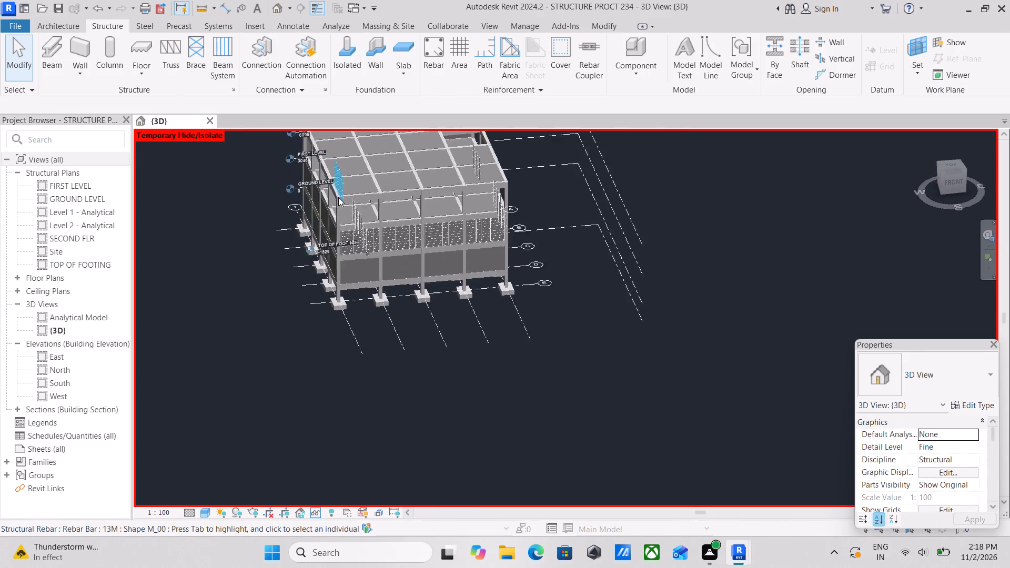
{"action": "scroll", "coordinate": [338, 197], "scroll_direction": "up", "scroll_amount": 3}
{"action": "left_click", "coordinate": [367, 214]}
{"action": "right_click", "coordinate": [367, 214]}
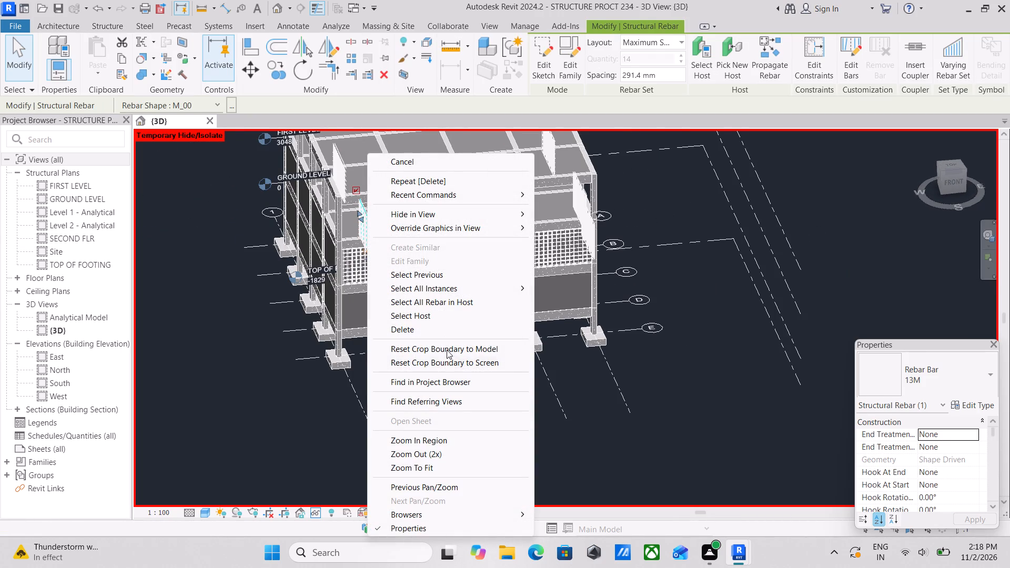
{"action": "left_click", "coordinate": [410, 328]}
{"action": "scroll", "coordinate": [370, 256], "scroll_direction": "up", "scroll_amount": 3}
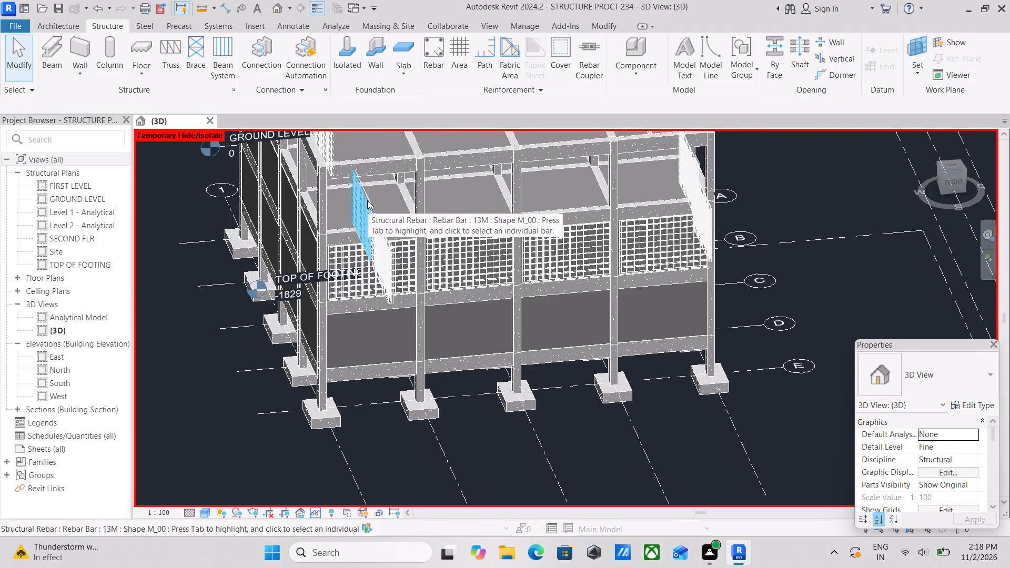
{"action": "left_click", "coordinate": [367, 200]}
{"action": "right_click", "coordinate": [367, 199]}
{"action": "left_click", "coordinate": [397, 324]}
Delete the remaining two 13M rebar sets of that second stray mesh panel back from grid E.
{"action": "scroll", "coordinate": [368, 232], "scroll_direction": "up", "scroll_amount": 3}
{"action": "left_click", "coordinate": [366, 182]}
{"action": "right_click", "coordinate": [366, 182]}
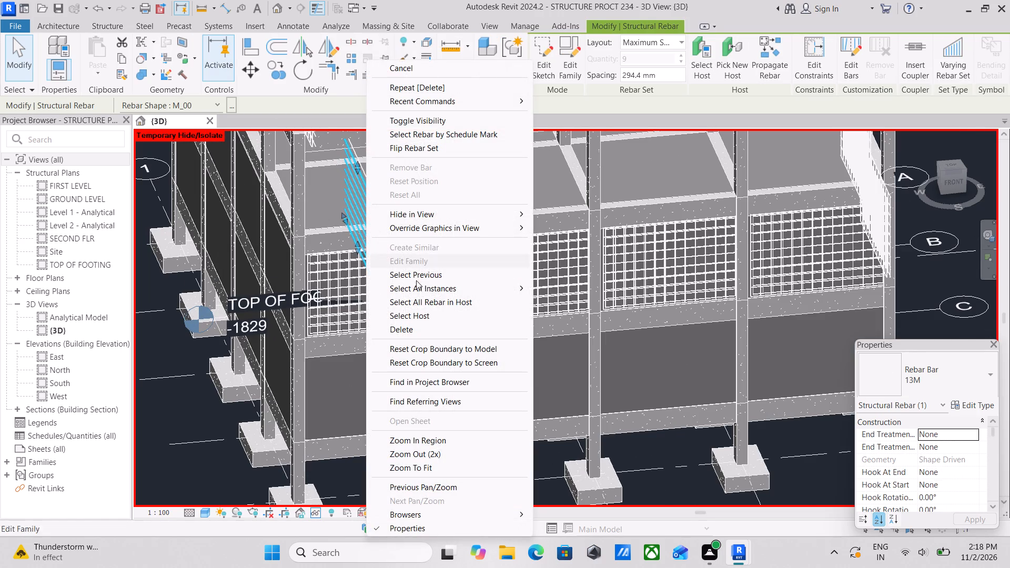
{"action": "left_click", "coordinate": [408, 326]}
{"action": "scroll", "coordinate": [370, 186], "scroll_direction": "up", "scroll_amount": 3}
{"action": "left_click", "coordinate": [370, 181]}
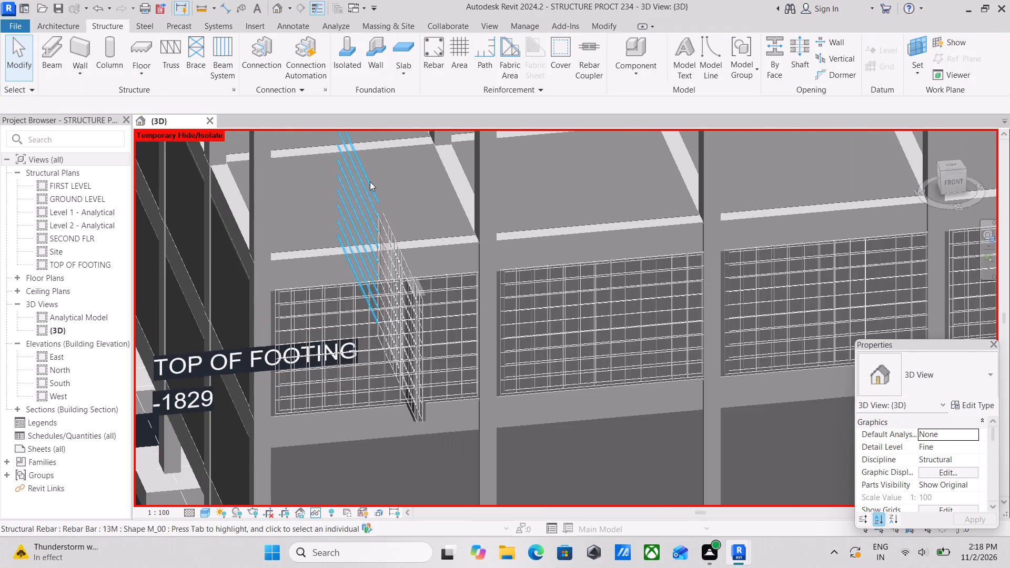
{"action": "right_click", "coordinate": [370, 181]}
{"action": "left_click", "coordinate": [402, 326]}
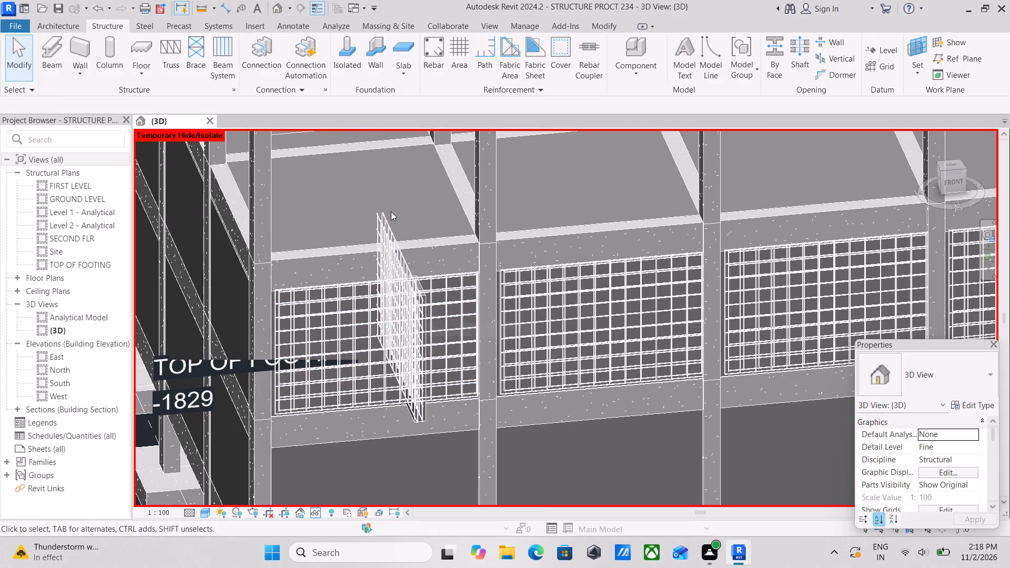
Delete two 13M rebar sets with 291.4 mm spacing from the stray mesh panel between grids 1 and 2, nearest grid E.
{"action": "left_click", "coordinate": [382, 227]}
{"action": "right_click", "coordinate": [382, 227]}
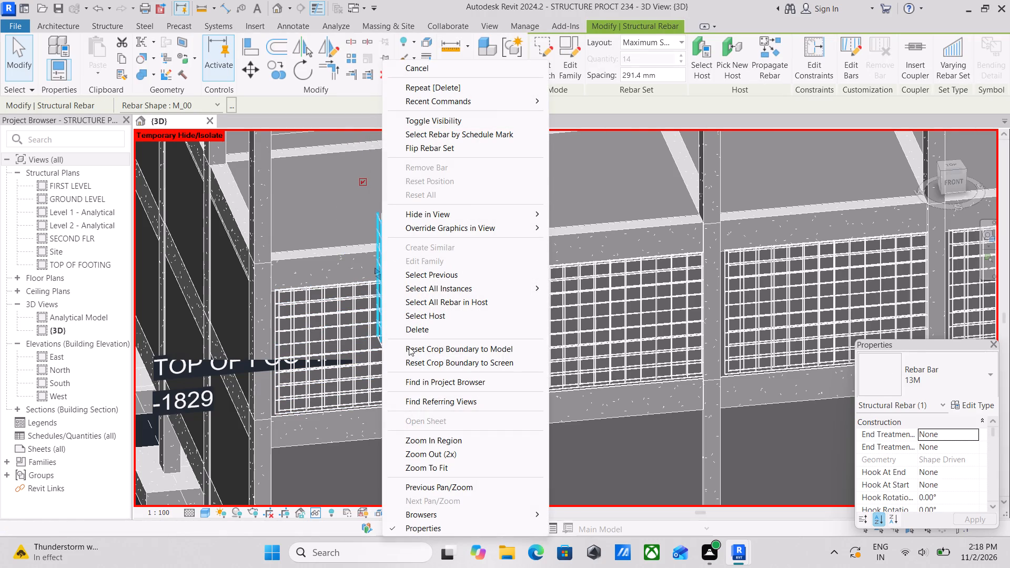
{"action": "left_click", "coordinate": [410, 333]}
{"action": "left_click", "coordinate": [390, 229]}
{"action": "right_click", "coordinate": [390, 228]}
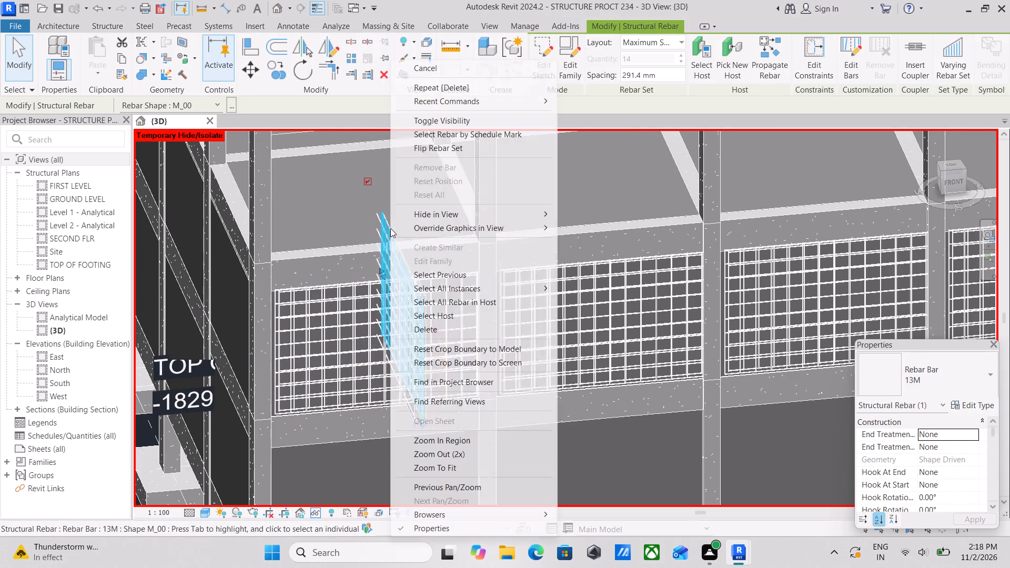
{"action": "left_click", "coordinate": [431, 329]}
Delete the remaining two 13M rebar sets, spaced 294.4 mm, from that stray mesh panel nearest grid E.
{"action": "scroll", "coordinate": [398, 255], "scroll_direction": "up", "scroll_amount": 2}
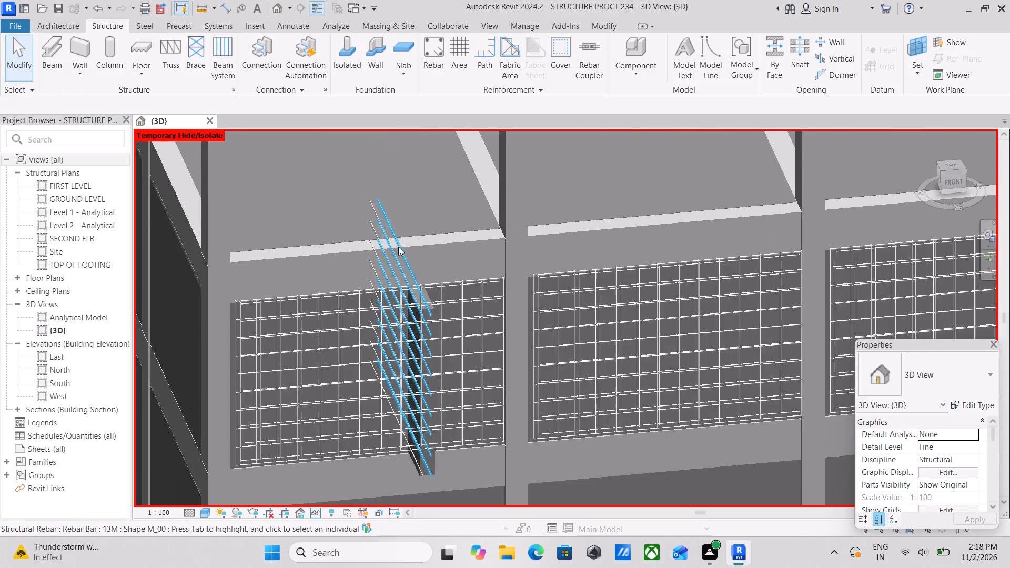
{"action": "left_click", "coordinate": [398, 243]}
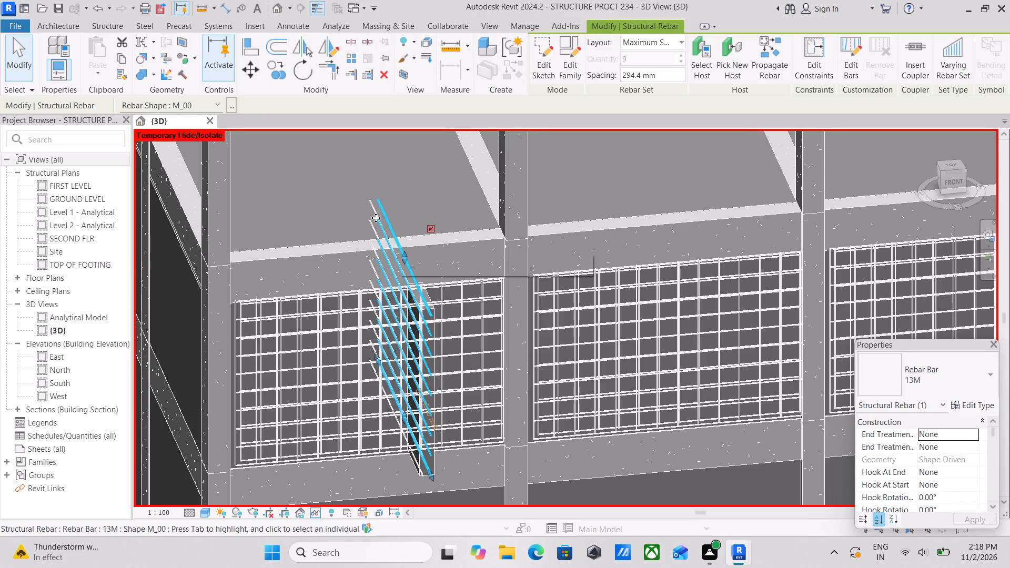
{"action": "right_click", "coordinate": [376, 217]}
{"action": "left_click", "coordinate": [395, 321]}
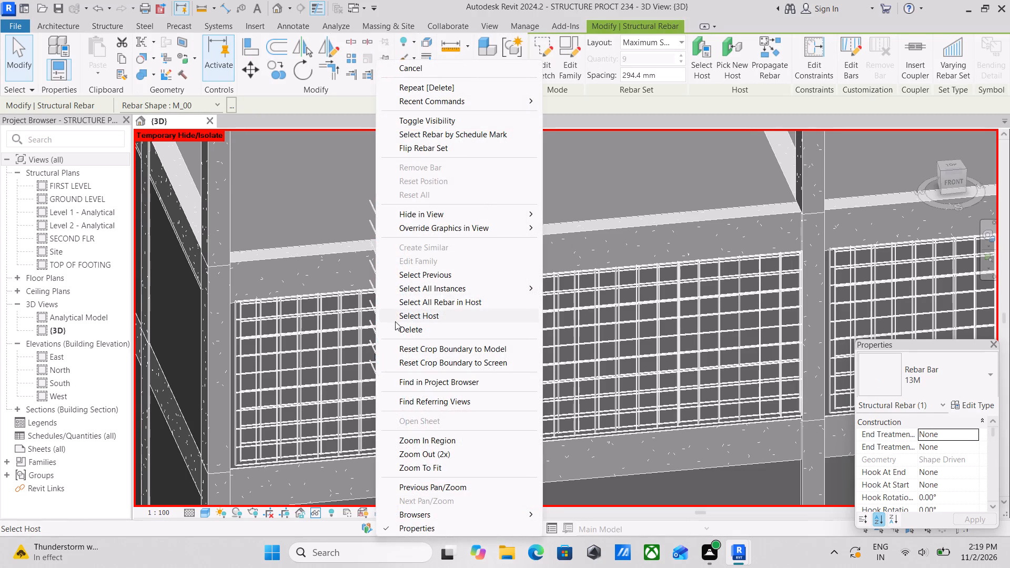
{"action": "left_click", "coordinate": [386, 214]}
{"action": "right_click", "coordinate": [386, 214]}
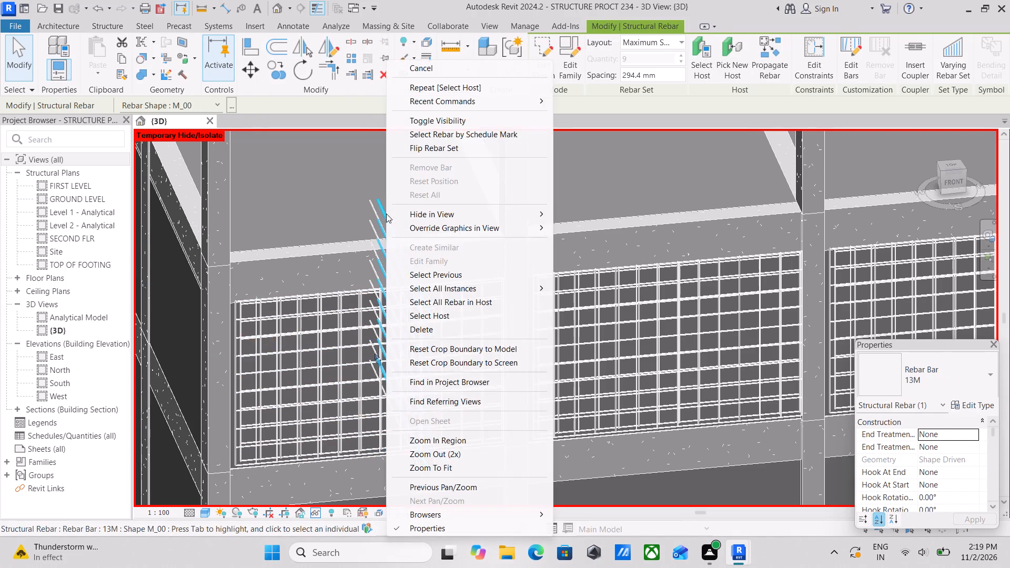
{"action": "left_click", "coordinate": [424, 332]}
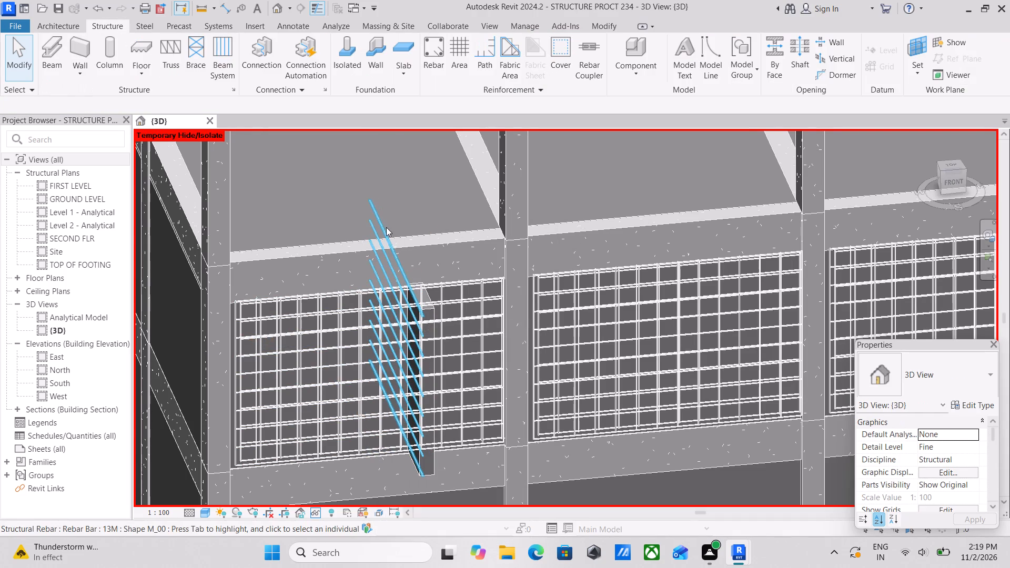
{"action": "left_click", "coordinate": [382, 219]}
{"action": "right_click", "coordinate": [382, 219]}
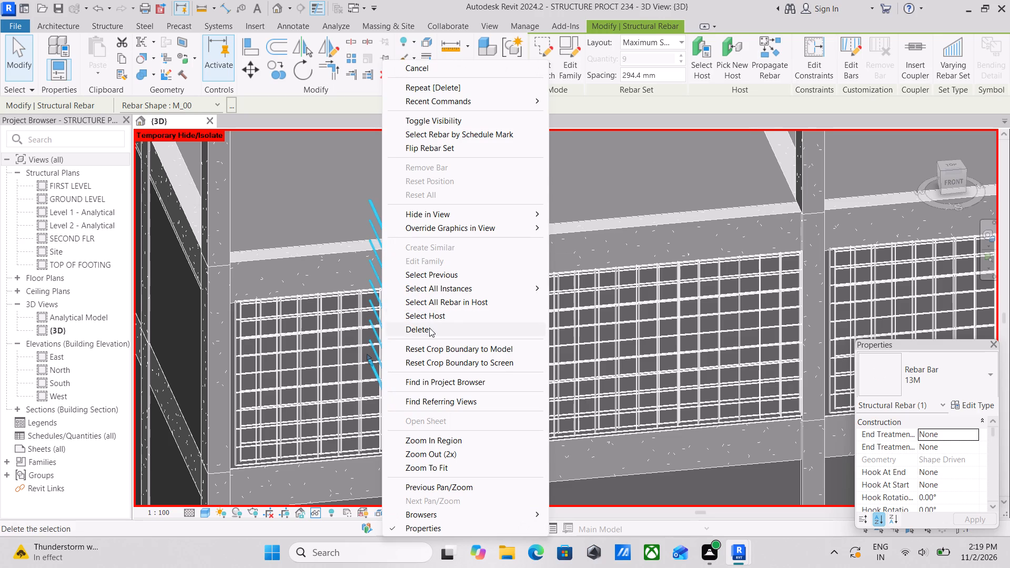
{"action": "left_click", "coordinate": [429, 328]}
Delete the three 13M rebar sets of the stray mesh panel rising above the top slab near the corner of grids 1 and E.
{"action": "scroll", "coordinate": [403, 257], "scroll_direction": "down", "scroll_amount": 9}
{"action": "scroll", "coordinate": [397, 236], "scroll_direction": "up", "scroll_amount": 3}
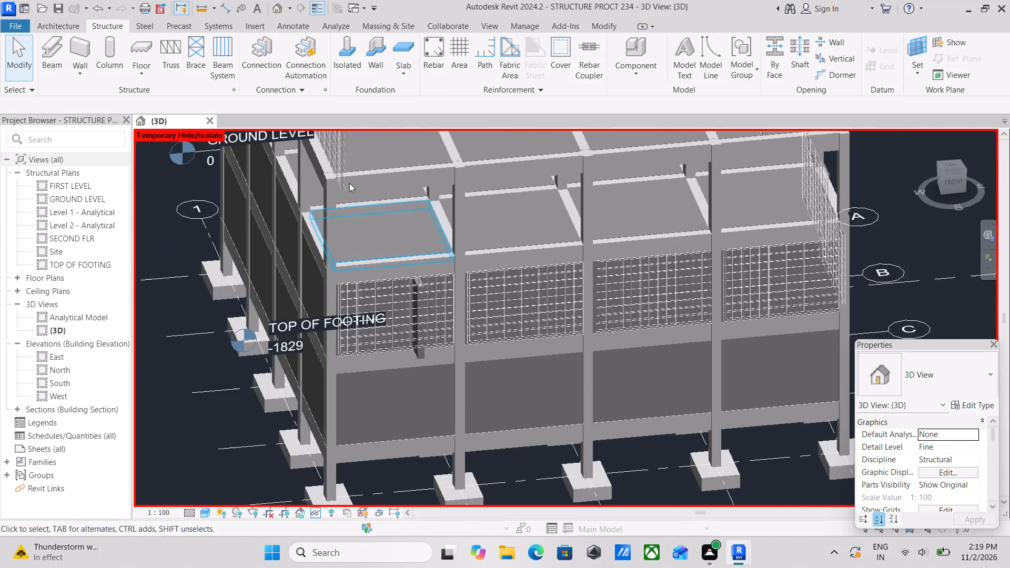
{"action": "scroll", "coordinate": [331, 157], "scroll_direction": "down", "scroll_amount": 3}
{"action": "middle_click_drag", "start_coordinate": [331, 157], "coordinate": [351, 253]}
{"action": "left_click", "coordinate": [355, 215]}
{"action": "right_click", "coordinate": [355, 215]}
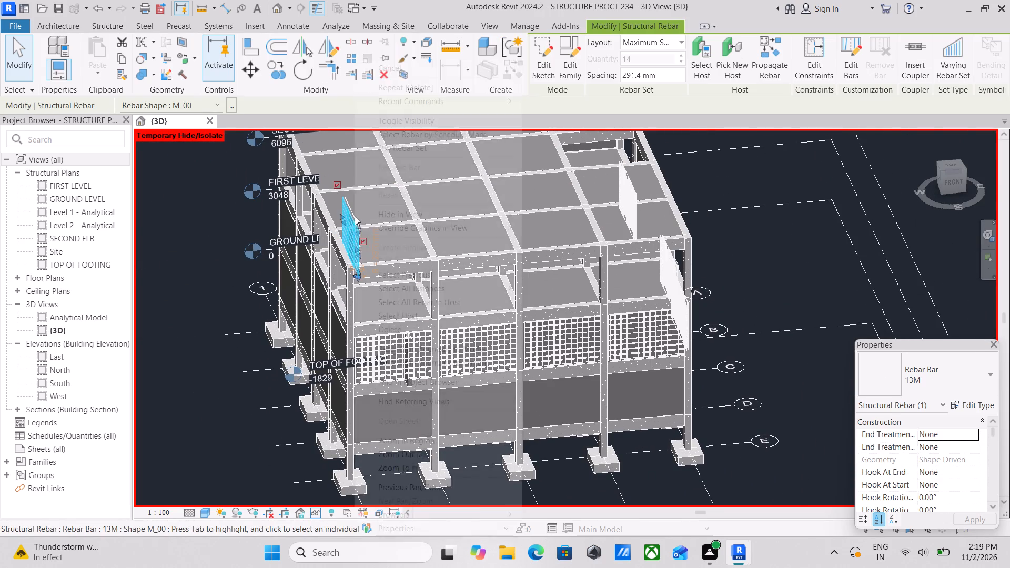
{"action": "left_click", "coordinate": [387, 326]}
{"action": "scroll", "coordinate": [363, 230], "scroll_direction": "up", "scroll_amount": 3}
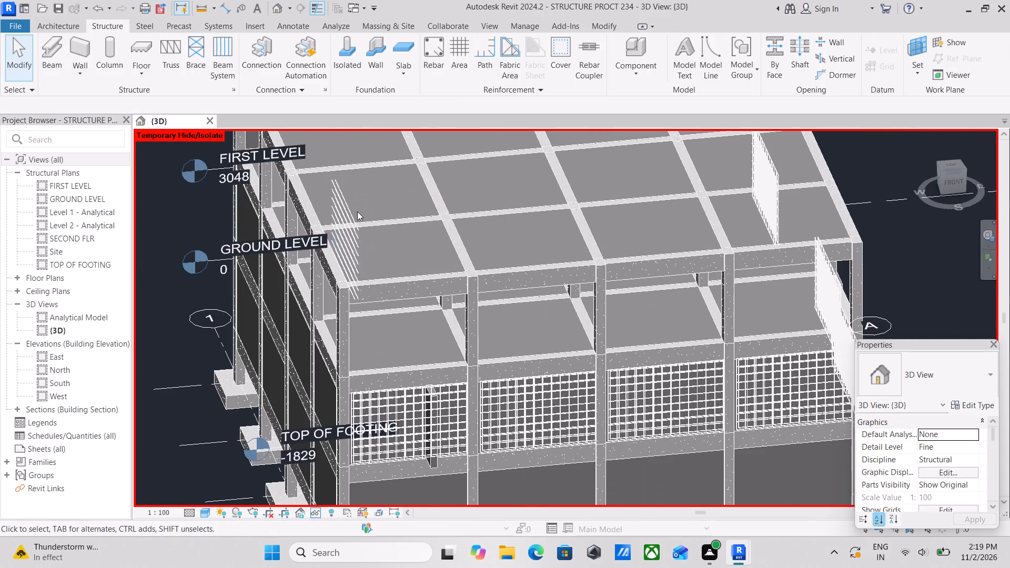
{"action": "left_click", "coordinate": [352, 207]}
{"action": "right_click", "coordinate": [352, 207]}
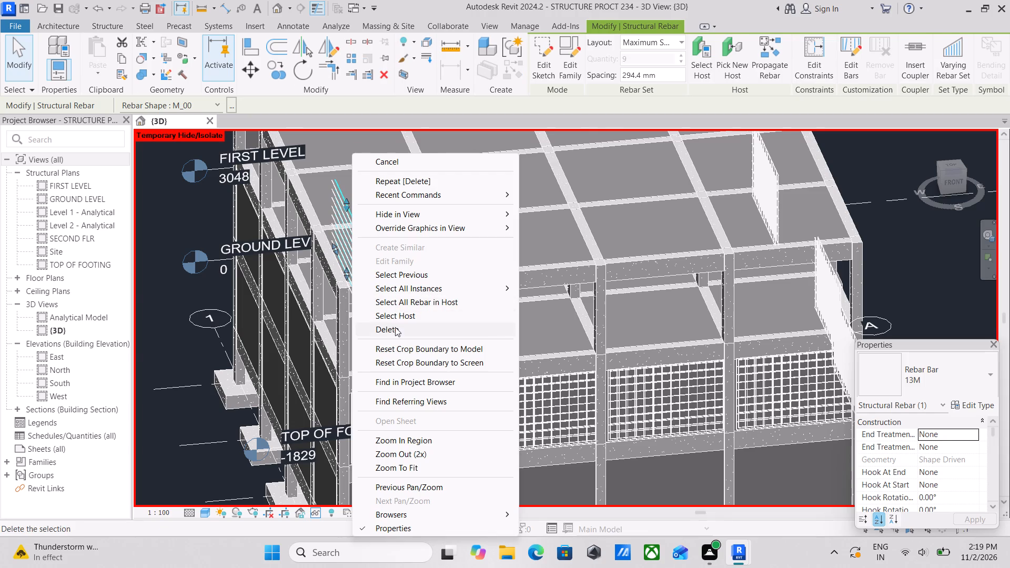
{"action": "left_click", "coordinate": [395, 327]}
{"action": "scroll", "coordinate": [337, 219], "scroll_direction": "up", "scroll_amount": 3}
{"action": "left_click", "coordinate": [342, 201]}
{"action": "right_click", "coordinate": [342, 201]}
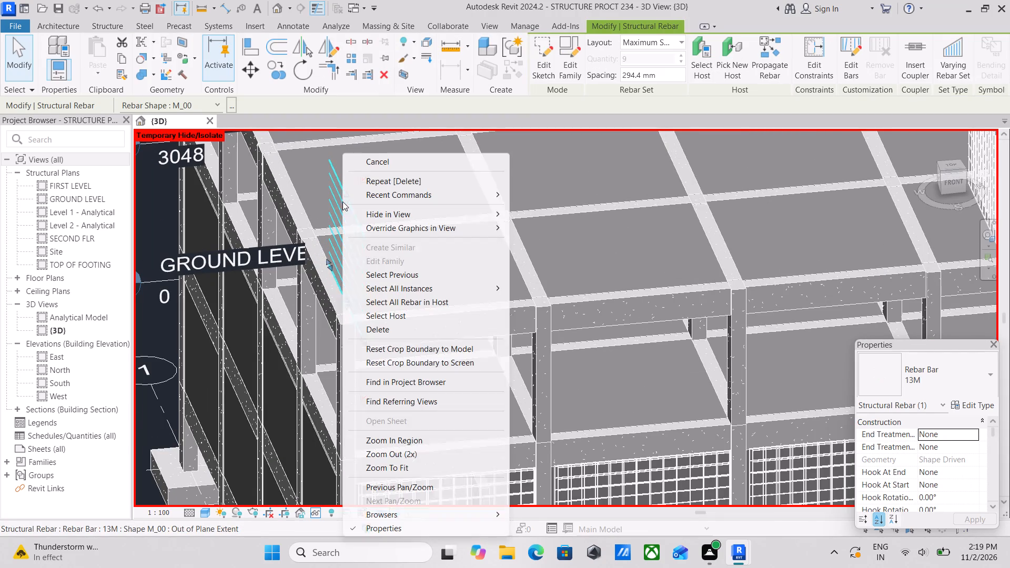
{"action": "left_click", "coordinate": [373, 332]}
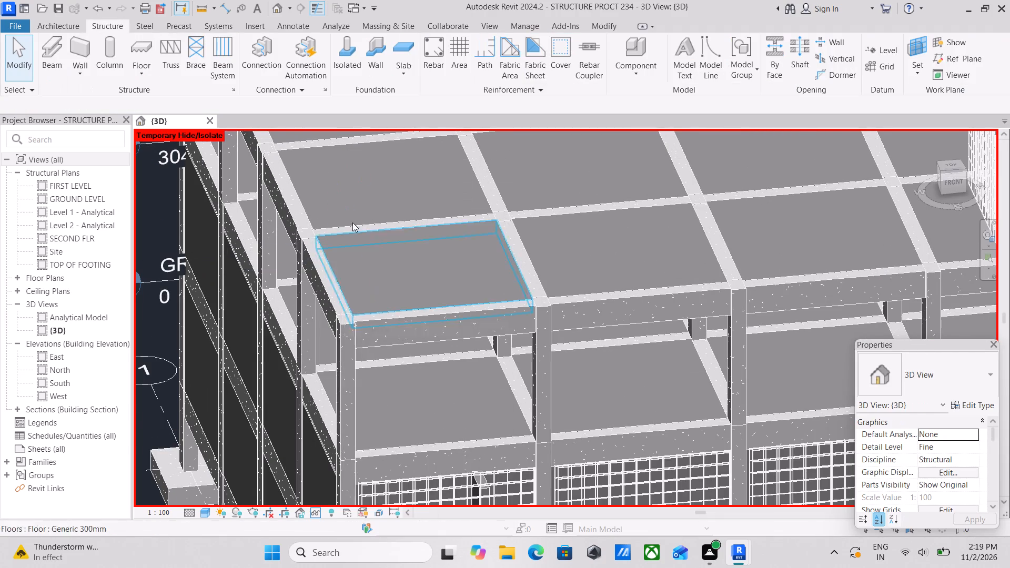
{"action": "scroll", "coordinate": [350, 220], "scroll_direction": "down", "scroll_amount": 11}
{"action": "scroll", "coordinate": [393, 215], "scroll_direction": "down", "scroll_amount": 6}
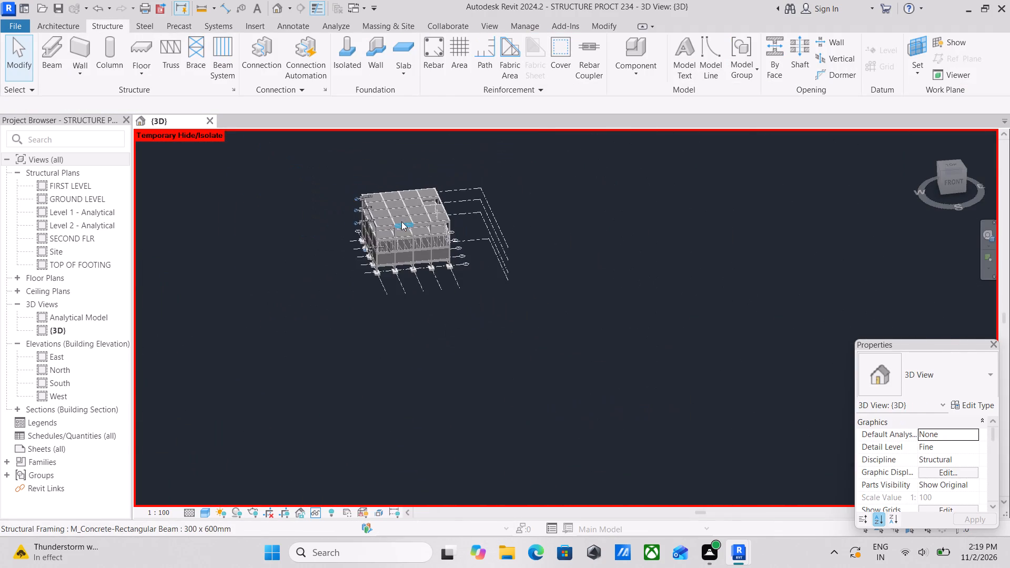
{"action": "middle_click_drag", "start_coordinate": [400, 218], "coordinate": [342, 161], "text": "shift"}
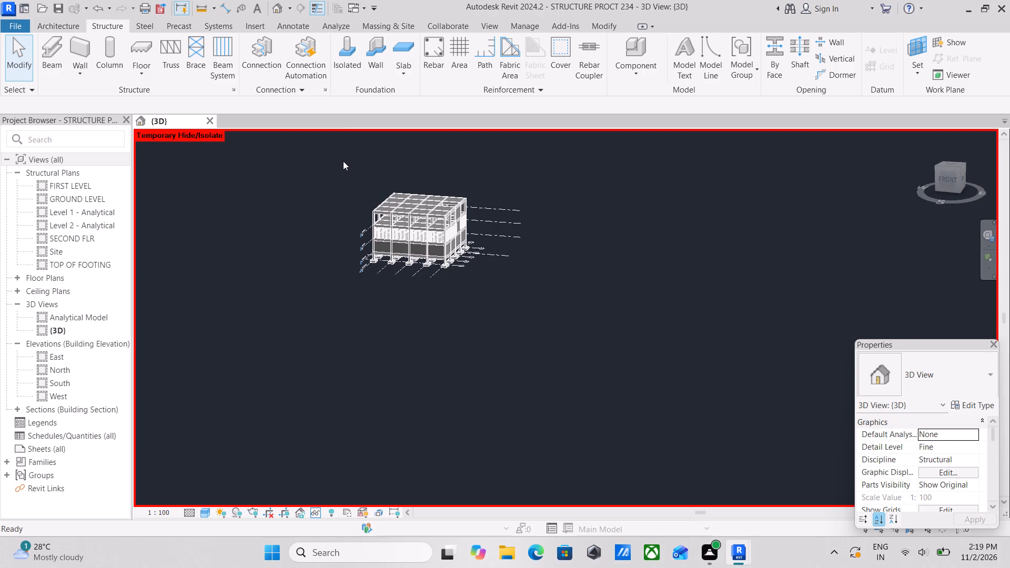
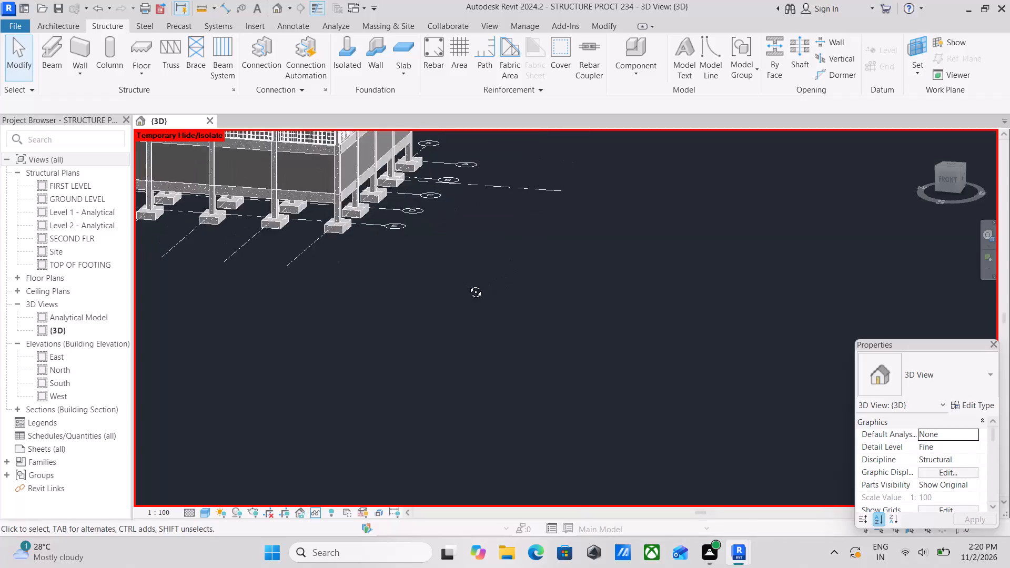
Select all instances of the 13M structural rebar in the first-level walls and temporarily hide them.
{"action": "middle_click_drag", "start_coordinate": [468, 284], "coordinate": [506, 320], "text": "shift"}
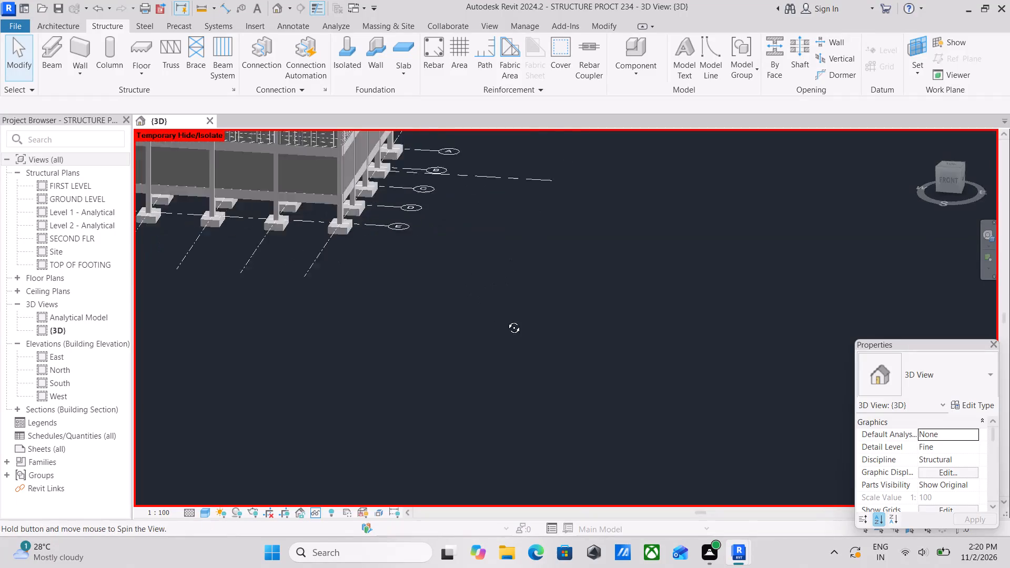
{"action": "middle_click_drag", "start_coordinate": [506, 320], "coordinate": [583, 348], "text": "shift"}
{"action": "middle_click_drag", "start_coordinate": [446, 250], "coordinate": [721, 174]}
{"action": "middle_click_drag", "start_coordinate": [395, 232], "coordinate": [576, 378], "text": "shift"}
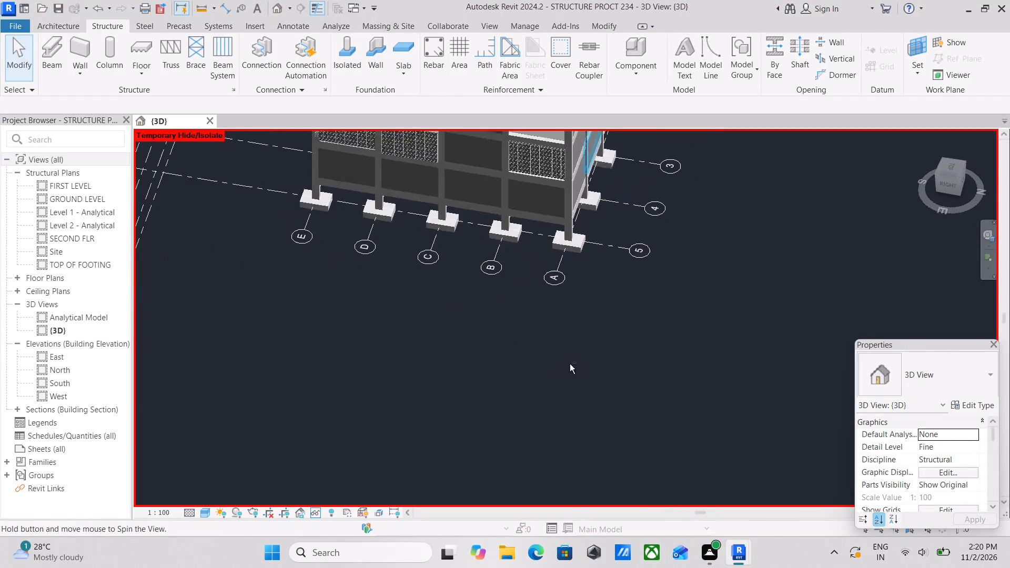
{"action": "middle_click_drag", "start_coordinate": [489, 234], "coordinate": [465, 384]}
{"action": "middle_click_drag", "start_coordinate": [466, 273], "coordinate": [348, 254], "text": "shift"}
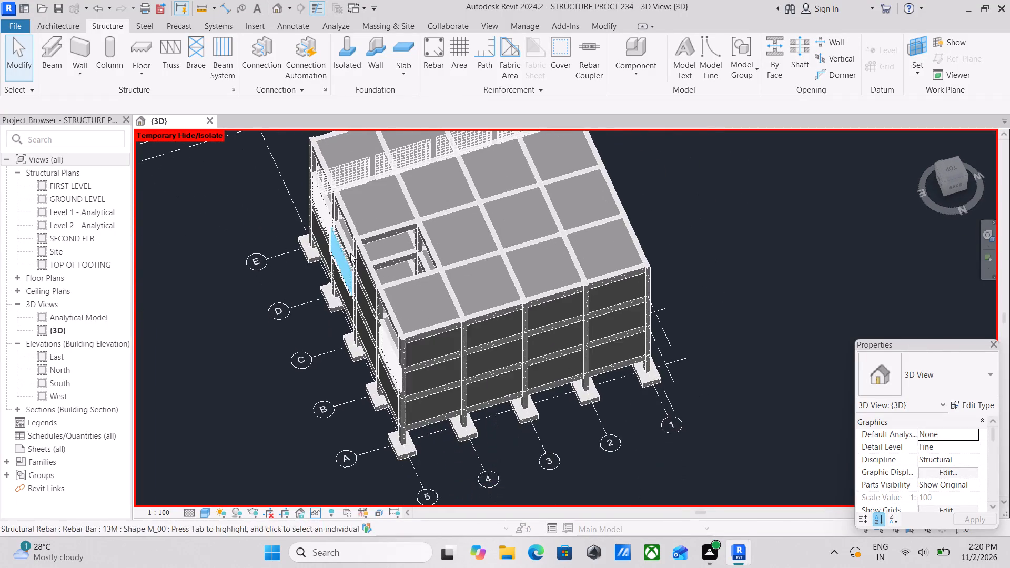
{"action": "middle_click_drag", "start_coordinate": [355, 247], "coordinate": [552, 224], "text": "shift"}
{"action": "middle_click_drag", "start_coordinate": [393, 277], "coordinate": [488, 180]}
{"action": "scroll", "coordinate": [319, 210], "scroll_direction": "up", "scroll_amount": 3}
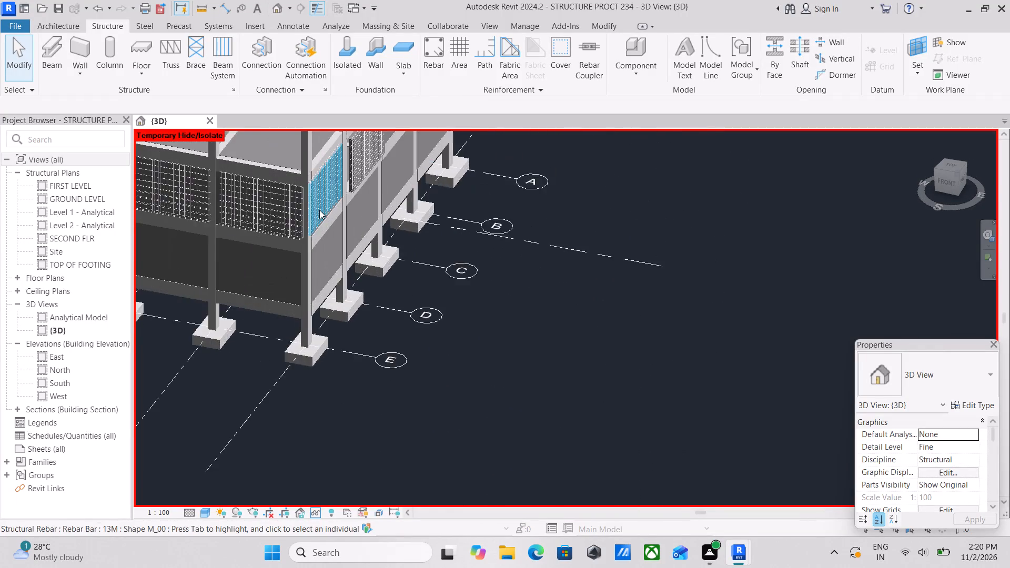
{"action": "scroll", "coordinate": [319, 210], "scroll_direction": "up", "scroll_amount": 1}
{"action": "middle_click_drag", "start_coordinate": [319, 210], "coordinate": [551, 293]}
{"action": "scroll", "coordinate": [328, 282], "scroll_direction": "up", "scroll_amount": 4}
{"action": "middle_click_drag", "start_coordinate": [328, 280], "coordinate": [462, 308]}
{"action": "middle_click_drag", "start_coordinate": [281, 252], "coordinate": [429, 306]}
{"action": "scroll", "coordinate": [281, 252], "scroll_direction": "down", "scroll_amount": 1}
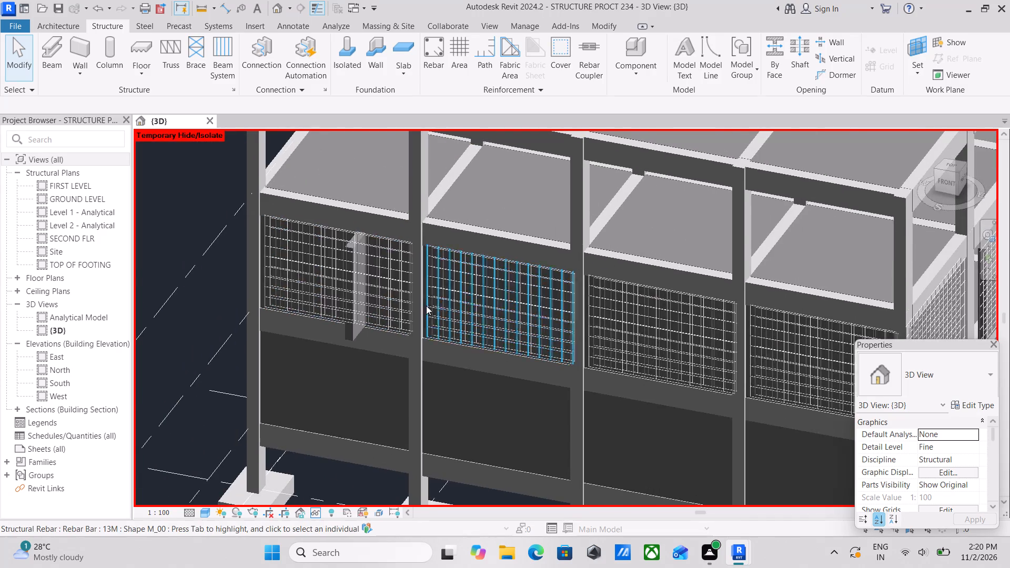
{"action": "left_click", "coordinate": [350, 268]}
{"action": "type", "text": "sa"}
{"action": "scroll", "coordinate": [351, 270], "scroll_direction": "down", "scroll_amount": 3}
{"action": "scroll", "coordinate": [474, 269], "scroll_direction": "down", "scroll_amount": 4}
{"action": "scroll", "coordinate": [583, 299], "scroll_direction": "down", "scroll_amount": 4}
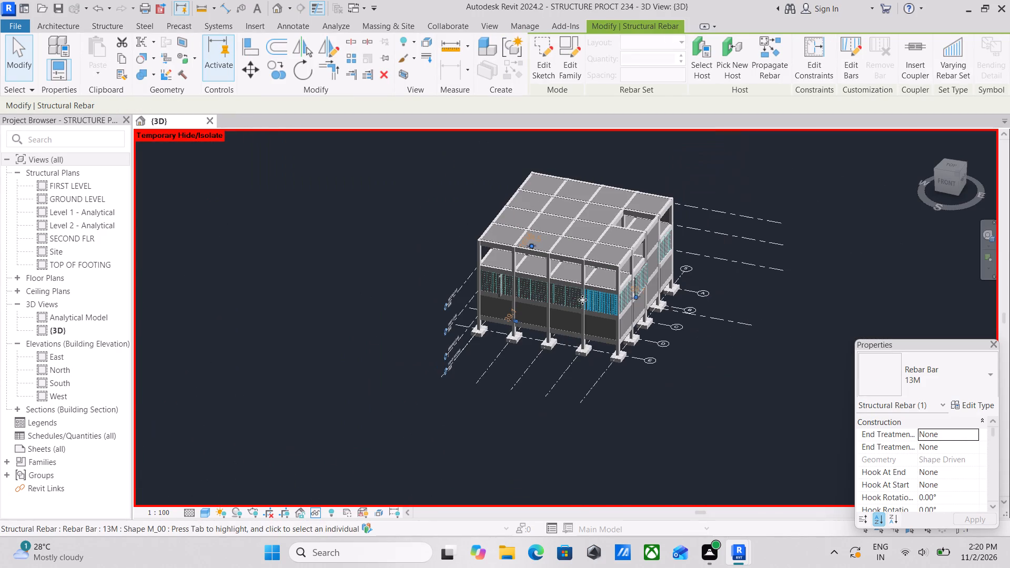
{"action": "middle_click_drag", "start_coordinate": [581, 300], "coordinate": [476, 302]}
{"action": "scroll", "coordinate": [543, 312], "scroll_direction": "up", "scroll_amount": 3}
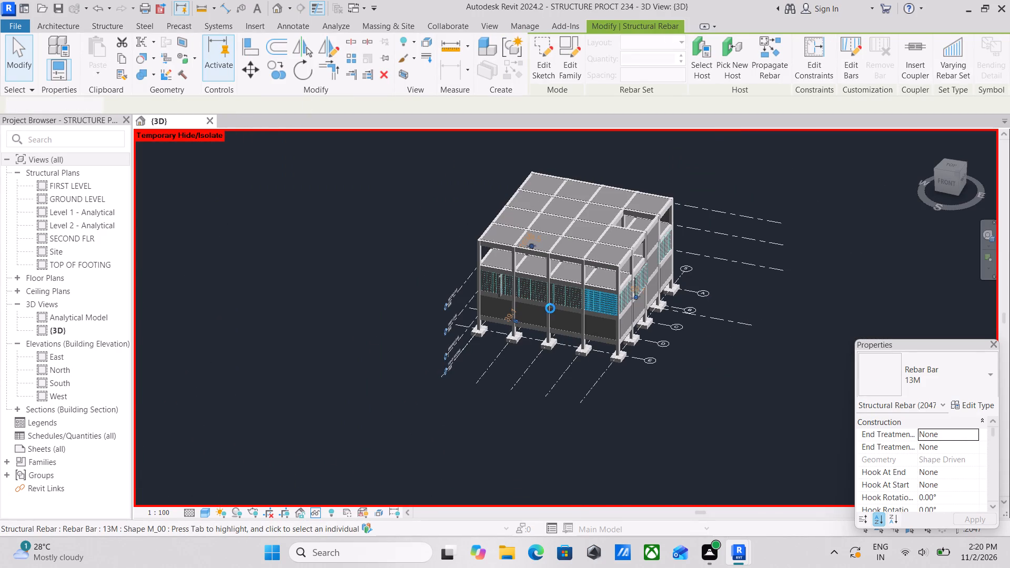
{"action": "scroll", "coordinate": [540, 259], "scroll_direction": "up", "scroll_amount": 4}
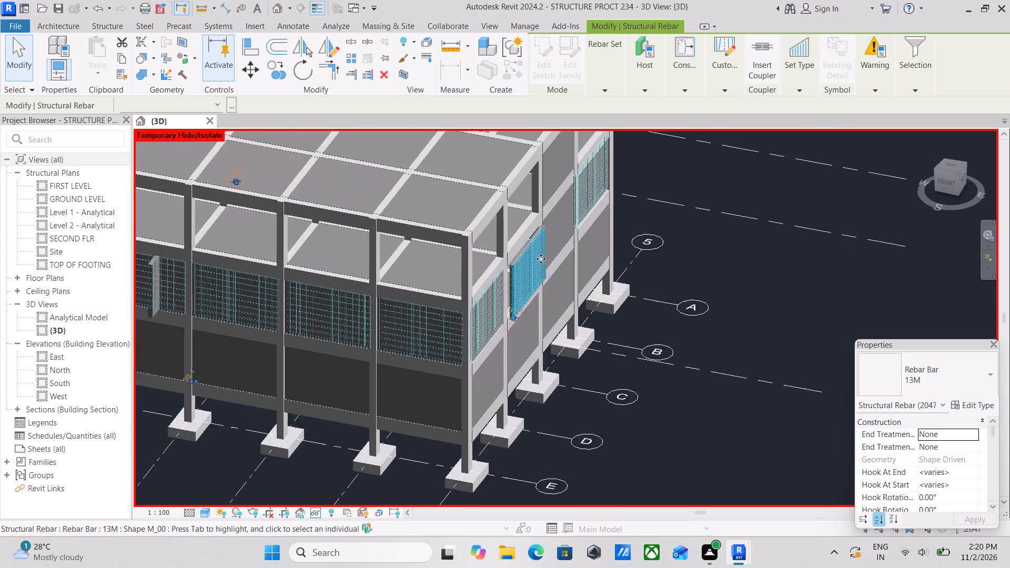
{"action": "scroll", "coordinate": [536, 266], "scroll_direction": "up", "scroll_amount": 3}
{"action": "scroll", "coordinate": [521, 324], "scroll_direction": "up", "scroll_amount": 7}
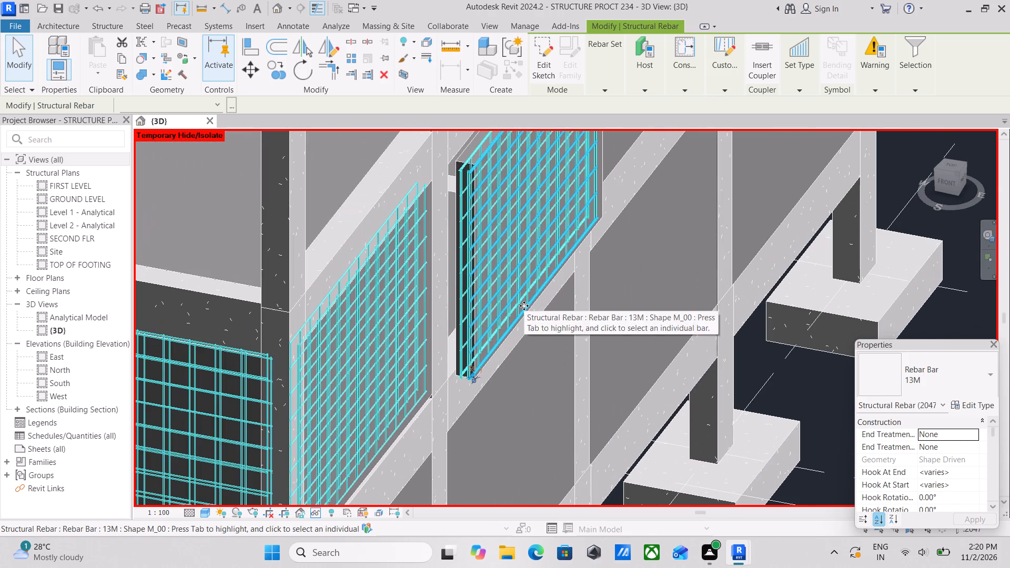
{"action": "type", "text": "hh"}
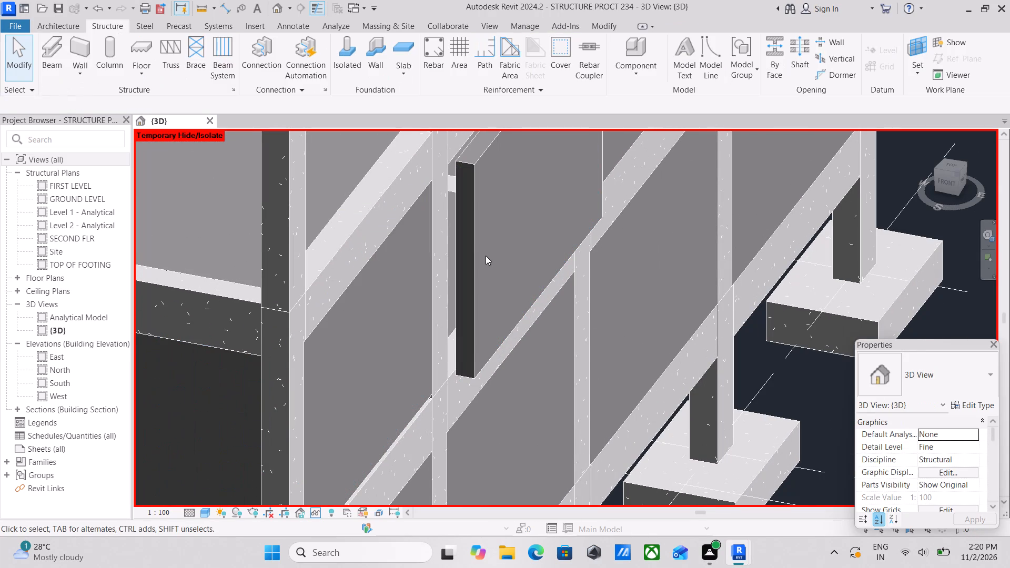
Nudge the first-level wall between grids D and C on the grid 5 side to adjust its position.
{"action": "left_click", "coordinate": [471, 221]}
{"action": "scroll", "coordinate": [520, 224], "scroll_direction": "down", "scroll_amount": 7}
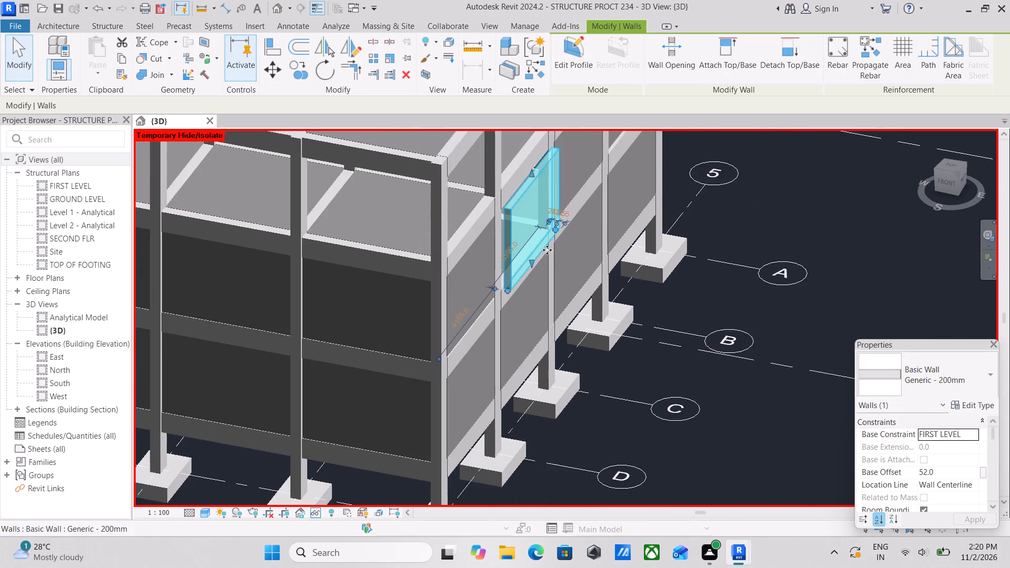
{"action": "scroll", "coordinate": [547, 250], "scroll_direction": "down", "scroll_amount": 4}
{"action": "middle_click_drag", "start_coordinate": [563, 271], "coordinate": [450, 459], "text": "shift"}
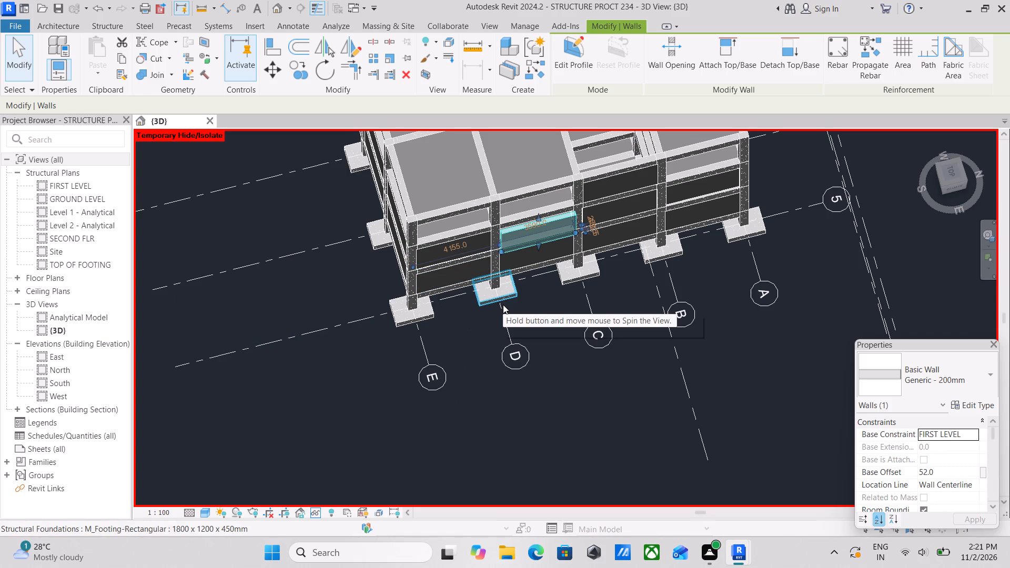
{"action": "key", "text": "Up"}
{"action": "key", "text": "Up"}
{"action": "key", "text": "Up"}
{"action": "key", "text": "Up"}
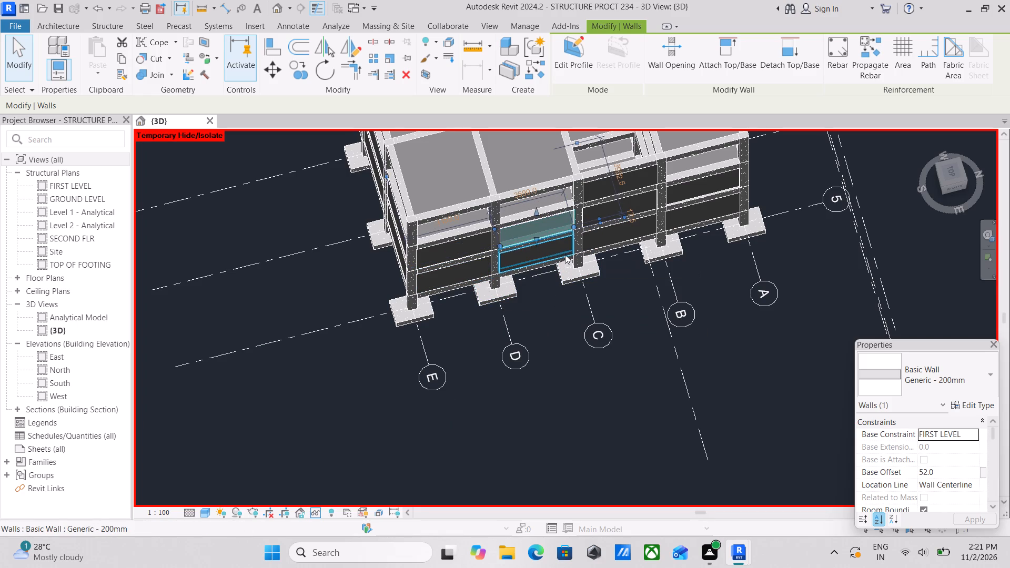
{"action": "key", "text": "Down"}
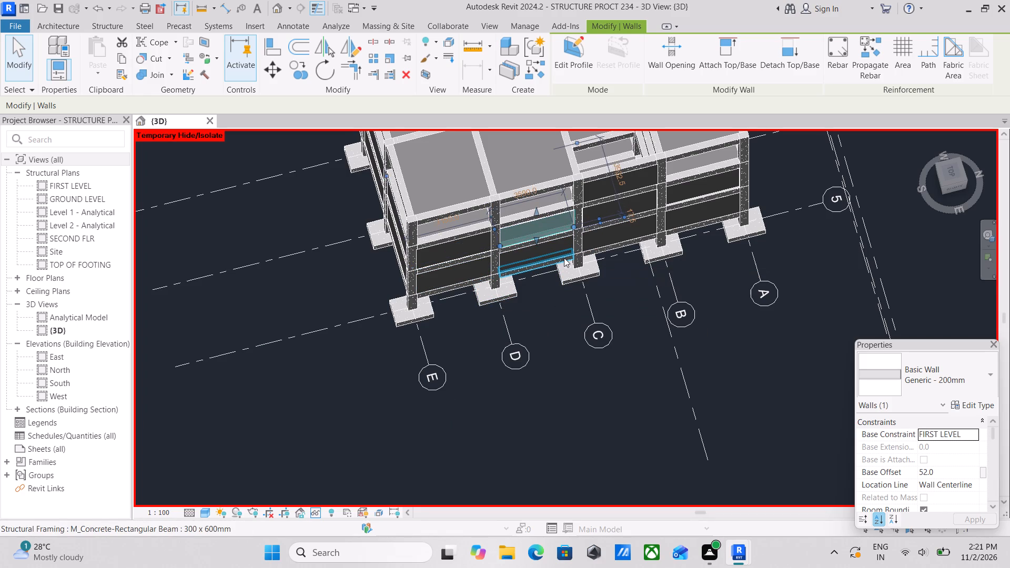
{"action": "key", "text": "Down"}
{"action": "key", "text": "Up"}
{"action": "scroll", "coordinate": [564, 258], "scroll_direction": "down", "scroll_amount": 2}
{"action": "key", "text": "Escape"}
In the Right orientation, stretch the base of the first-level wall between grids E and D down to a base offset of 0.
{"action": "scroll", "coordinate": [553, 260], "scroll_direction": "up", "scroll_amount": 2}
{"action": "scroll", "coordinate": [533, 305], "scroll_direction": "up", "scroll_amount": 2}
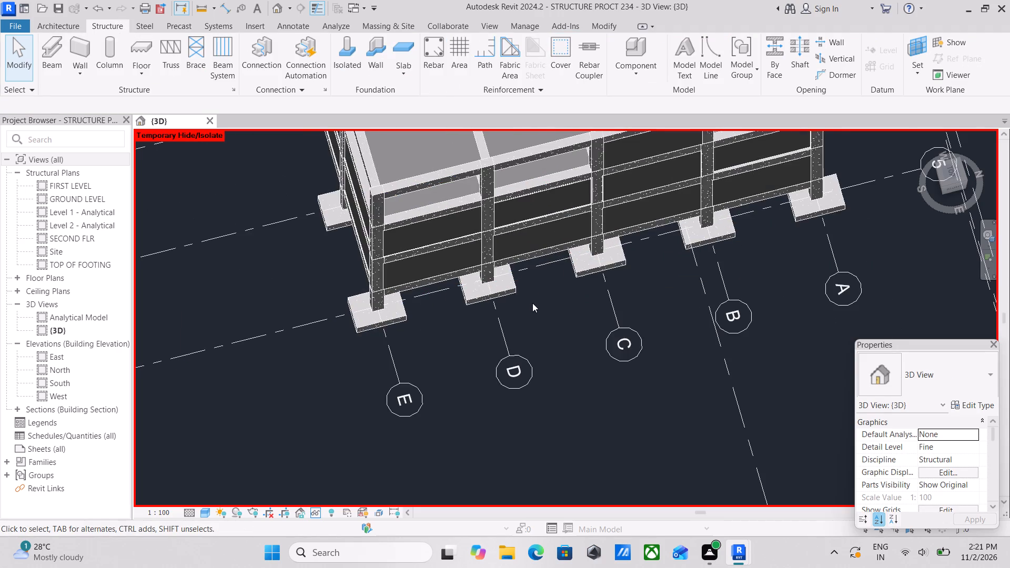
{"action": "middle_click_drag", "start_coordinate": [532, 303], "coordinate": [508, 122], "text": "shift"}
{"action": "scroll", "coordinate": [532, 302], "scroll_direction": "up", "scroll_amount": 1, "text": "shift"}
{"action": "middle_click_drag", "start_coordinate": [514, 195], "coordinate": [656, 341], "text": "shift"}
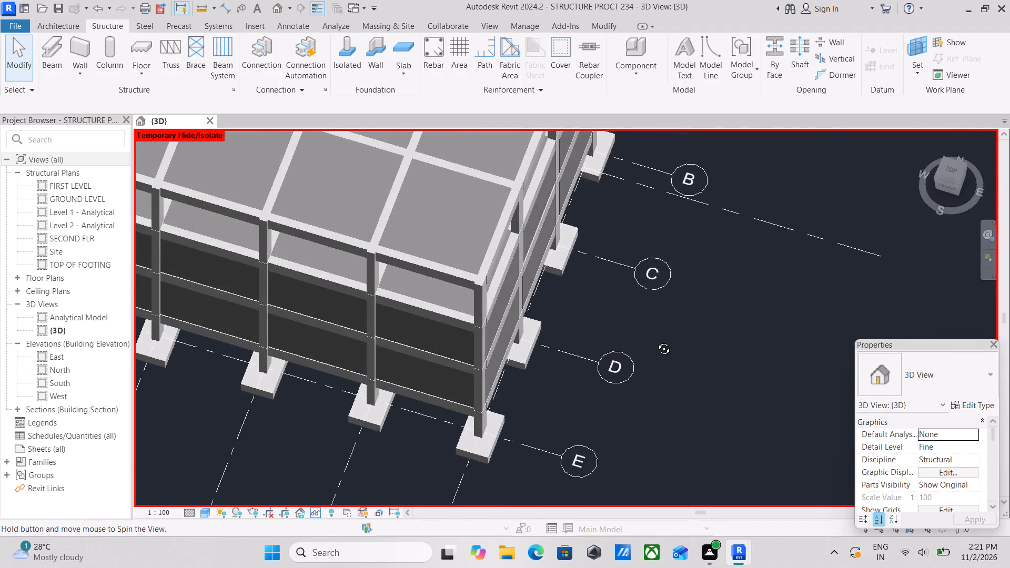
{"action": "middle_click_drag", "start_coordinate": [656, 341], "coordinate": [409, 159], "text": "shift"}
{"action": "middle_click_drag", "start_coordinate": [483, 214], "coordinate": [671, 151], "text": "shift"}
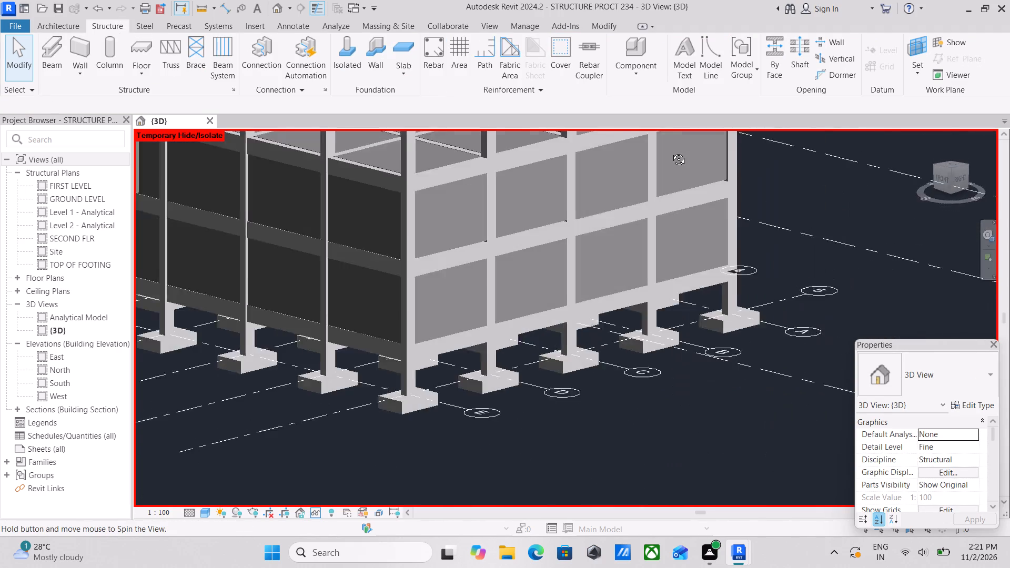
{"action": "middle_click_drag", "start_coordinate": [671, 151], "coordinate": [547, 184], "text": "shift"}
{"action": "scroll", "coordinate": [547, 184], "scroll_direction": "up", "scroll_amount": 1, "text": "shift"}
{"action": "scroll", "coordinate": [548, 185], "scroll_direction": "down", "scroll_amount": 3}
{"action": "middle_click_drag", "start_coordinate": [548, 191], "coordinate": [570, 350]}
{"action": "scroll", "coordinate": [505, 339], "scroll_direction": "up", "scroll_amount": 4}
{"action": "scroll", "coordinate": [410, 396], "scroll_direction": "up", "scroll_amount": 4}
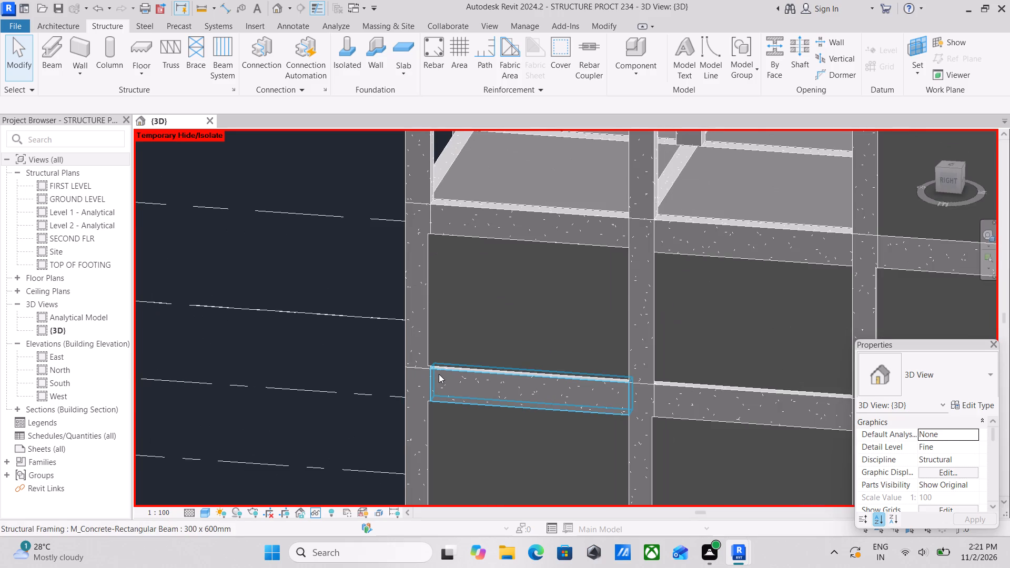
{"action": "left_click", "coordinate": [435, 360]}
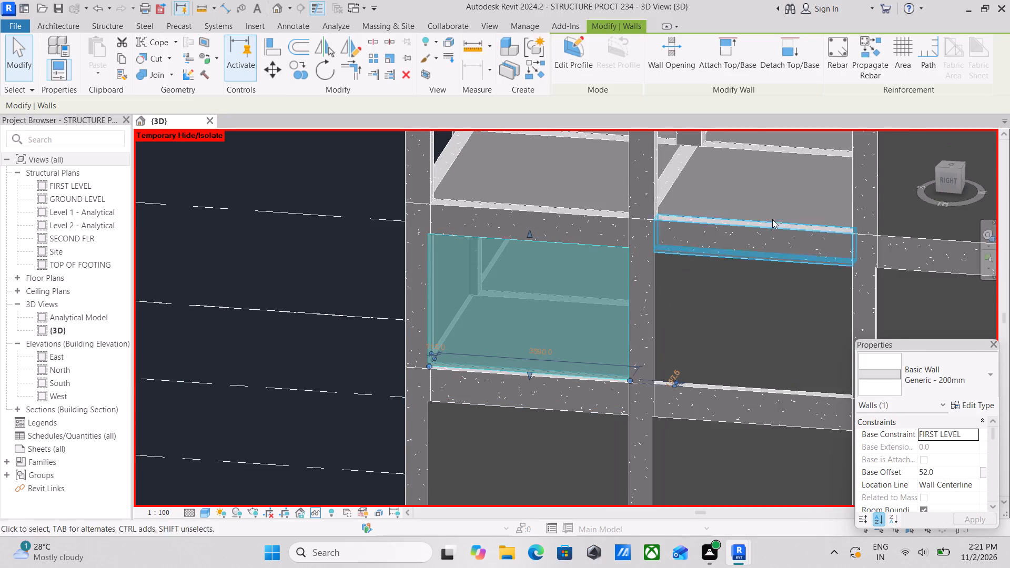
{"action": "left_click", "coordinate": [947, 177]}
{"action": "scroll", "coordinate": [664, 270], "scroll_direction": "down", "scroll_amount": 2}
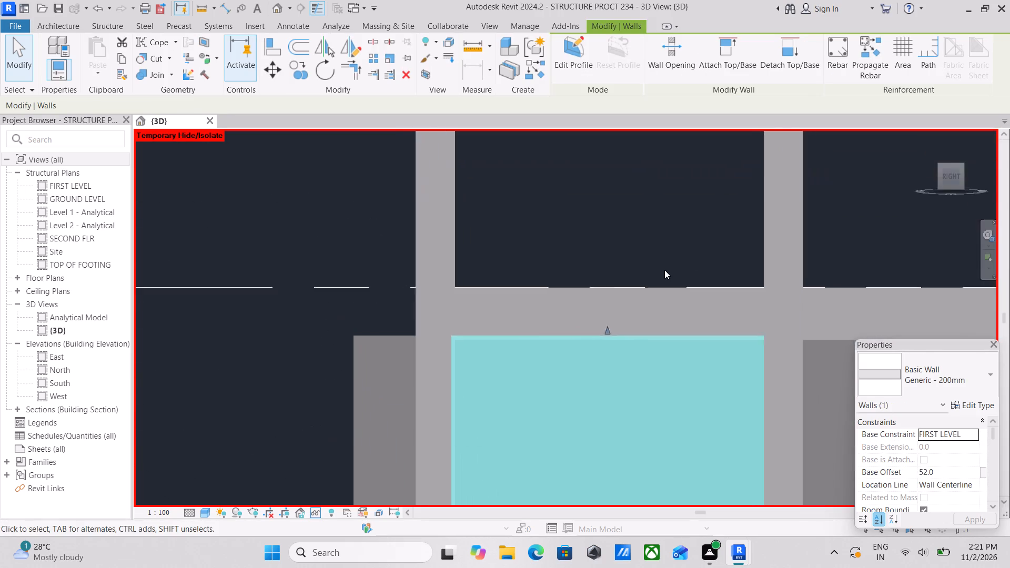
{"action": "scroll", "coordinate": [664, 270], "scroll_direction": "down", "scroll_amount": 3}
{"action": "scroll", "coordinate": [584, 354], "scroll_direction": "down", "scroll_amount": 4}
{"action": "middle_click_drag", "start_coordinate": [581, 367], "coordinate": [584, 314]}
{"action": "scroll", "coordinate": [581, 351], "scroll_direction": "up", "scroll_amount": 14}
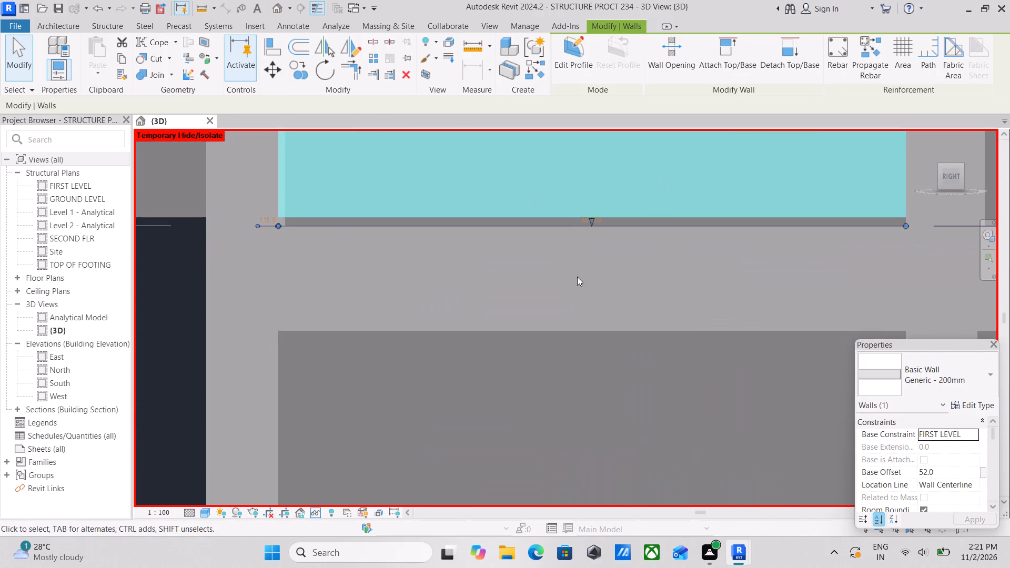
{"action": "scroll", "coordinate": [591, 242], "scroll_direction": "up", "scroll_amount": 3}
{"action": "left_click_drag", "start_coordinate": [590, 209], "coordinate": [593, 218]}
{"action": "scroll", "coordinate": [593, 218], "scroll_direction": "down", "scroll_amount": 3}
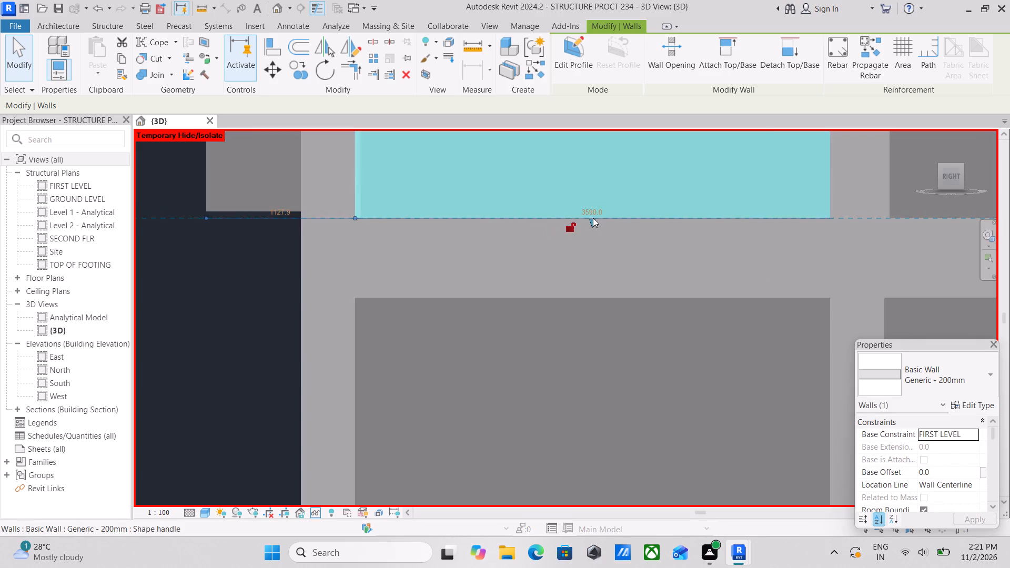
Stretch the base of the first-level wall between grids D and C down to a base offset of 0.
{"action": "scroll", "coordinate": [593, 218], "scroll_direction": "down", "scroll_amount": 4}
{"action": "middle_click_drag", "start_coordinate": [594, 220], "coordinate": [602, 304]}
{"action": "scroll", "coordinate": [635, 278], "scroll_direction": "down", "scroll_amount": 2}
{"action": "middle_click_drag", "start_coordinate": [635, 278], "coordinate": [476, 315]}
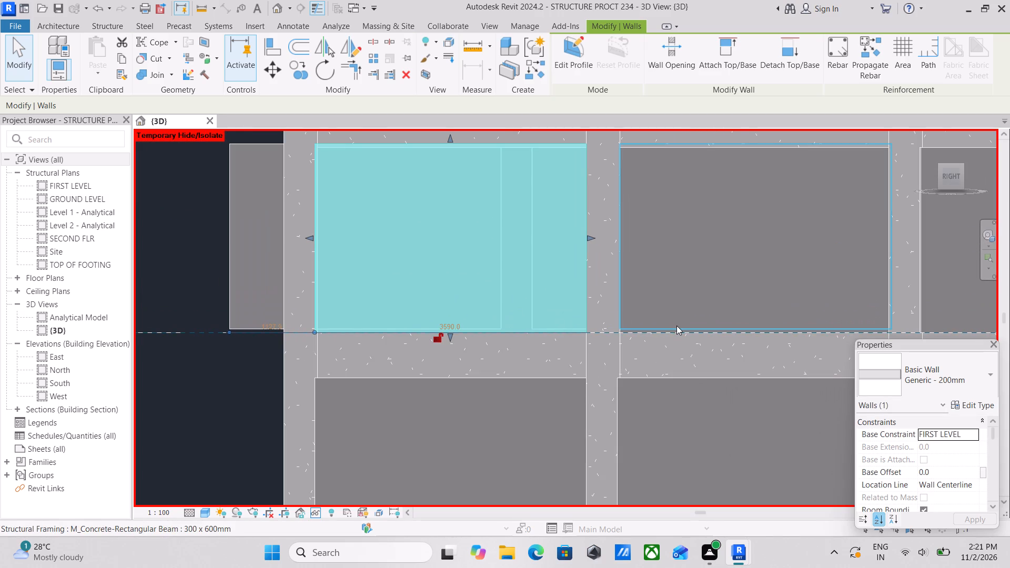
{"action": "left_click", "coordinate": [676, 326]}
{"action": "scroll", "coordinate": [736, 332], "scroll_direction": "up", "scroll_amount": 7}
{"action": "scroll", "coordinate": [774, 326], "scroll_direction": "down", "scroll_amount": 2}
{"action": "middle_click_drag", "start_coordinate": [771, 326], "coordinate": [765, 323]}
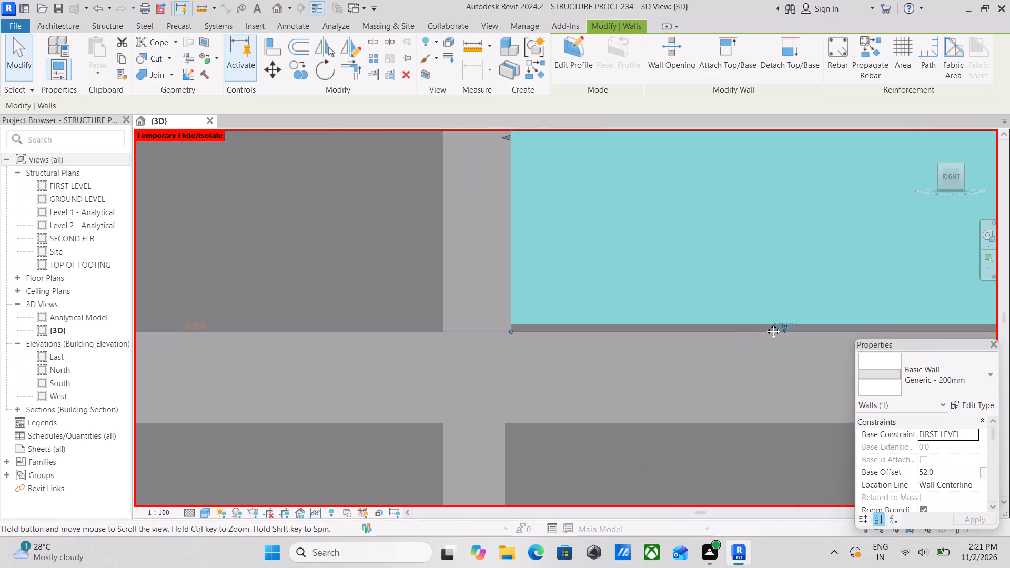
{"action": "middle_click_drag", "start_coordinate": [765, 323], "coordinate": [647, 312]}
{"action": "scroll", "coordinate": [655, 315], "scroll_direction": "up", "scroll_amount": 18}
{"action": "left_click_drag", "start_coordinate": [645, 277], "coordinate": [646, 357]}
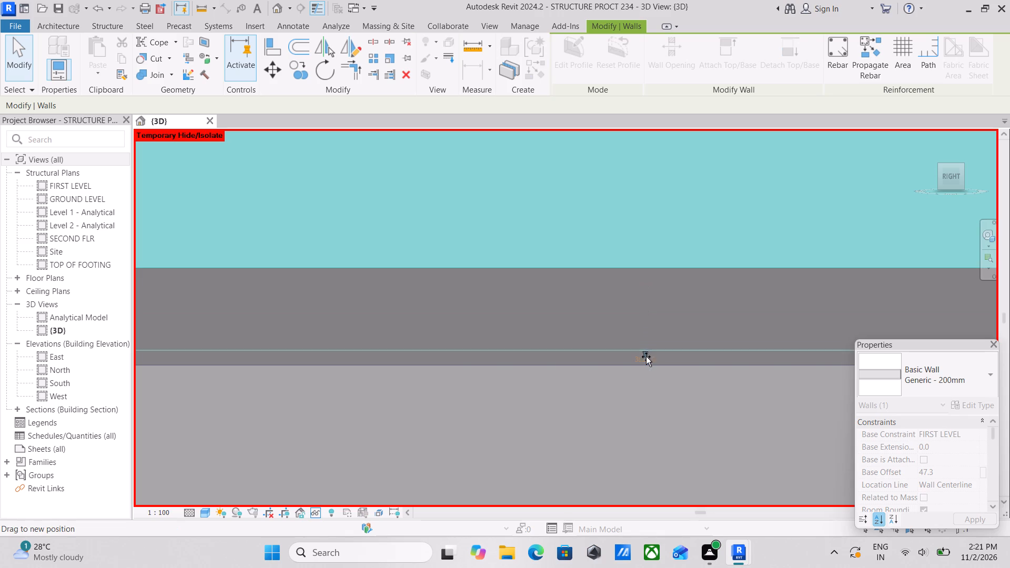
{"action": "left_click_drag", "start_coordinate": [646, 357], "coordinate": [646, 361]}
{"action": "scroll", "coordinate": [646, 361], "scroll_direction": "down", "scroll_amount": 17}
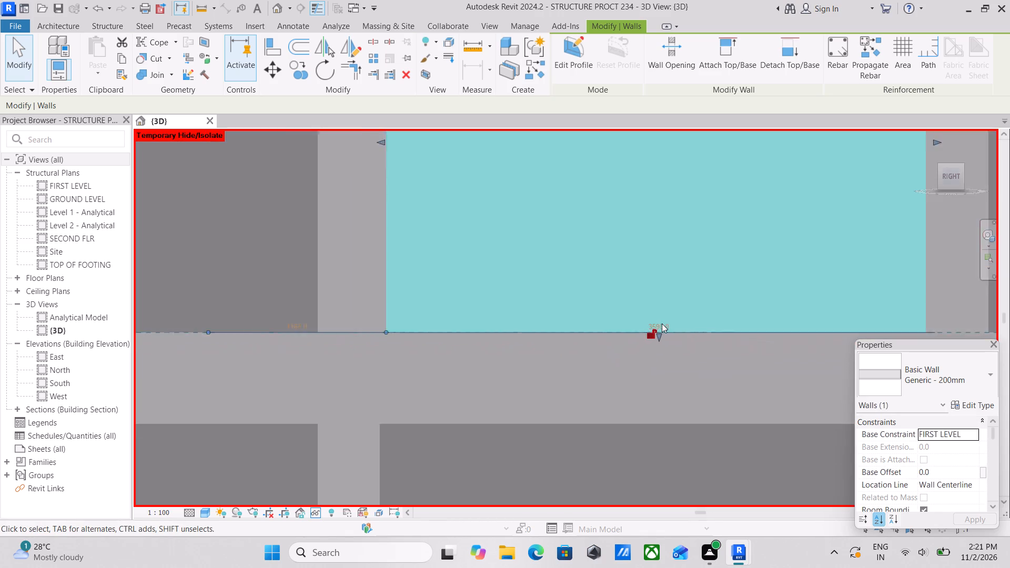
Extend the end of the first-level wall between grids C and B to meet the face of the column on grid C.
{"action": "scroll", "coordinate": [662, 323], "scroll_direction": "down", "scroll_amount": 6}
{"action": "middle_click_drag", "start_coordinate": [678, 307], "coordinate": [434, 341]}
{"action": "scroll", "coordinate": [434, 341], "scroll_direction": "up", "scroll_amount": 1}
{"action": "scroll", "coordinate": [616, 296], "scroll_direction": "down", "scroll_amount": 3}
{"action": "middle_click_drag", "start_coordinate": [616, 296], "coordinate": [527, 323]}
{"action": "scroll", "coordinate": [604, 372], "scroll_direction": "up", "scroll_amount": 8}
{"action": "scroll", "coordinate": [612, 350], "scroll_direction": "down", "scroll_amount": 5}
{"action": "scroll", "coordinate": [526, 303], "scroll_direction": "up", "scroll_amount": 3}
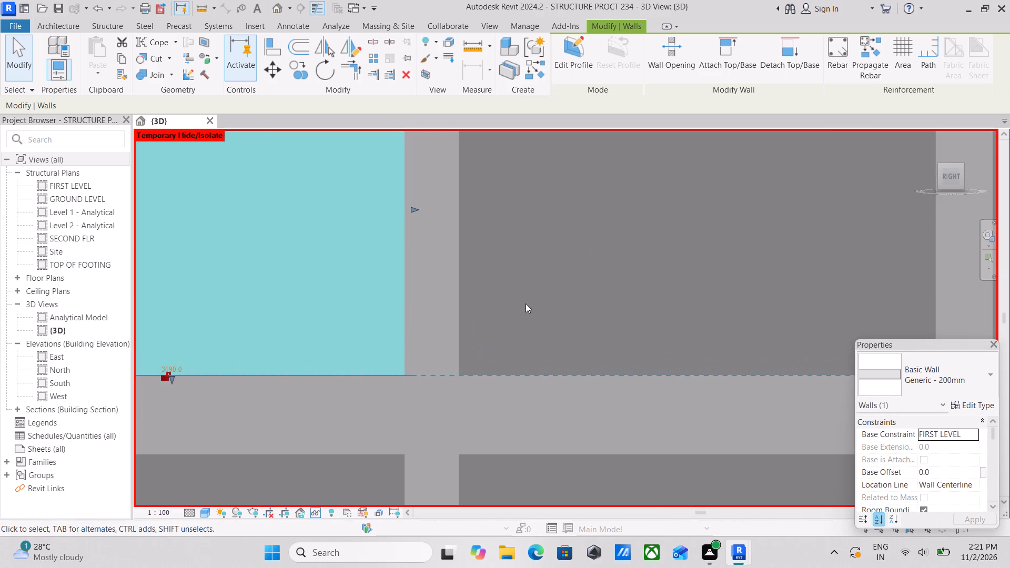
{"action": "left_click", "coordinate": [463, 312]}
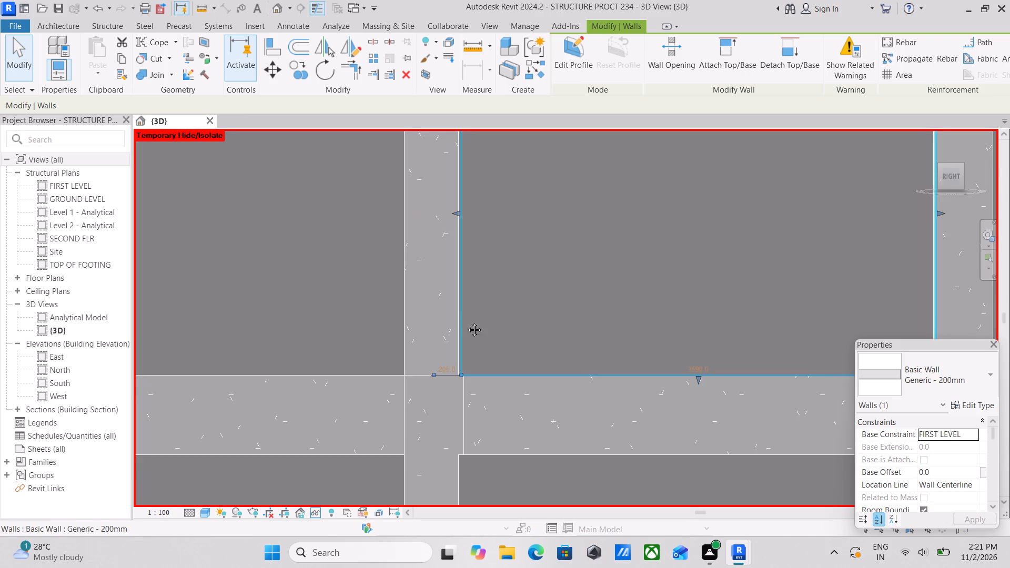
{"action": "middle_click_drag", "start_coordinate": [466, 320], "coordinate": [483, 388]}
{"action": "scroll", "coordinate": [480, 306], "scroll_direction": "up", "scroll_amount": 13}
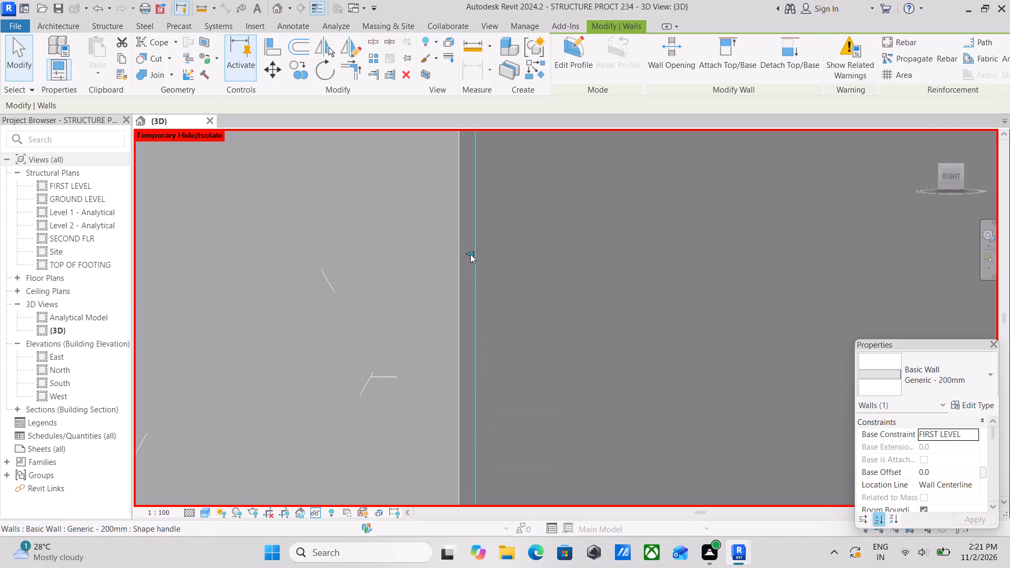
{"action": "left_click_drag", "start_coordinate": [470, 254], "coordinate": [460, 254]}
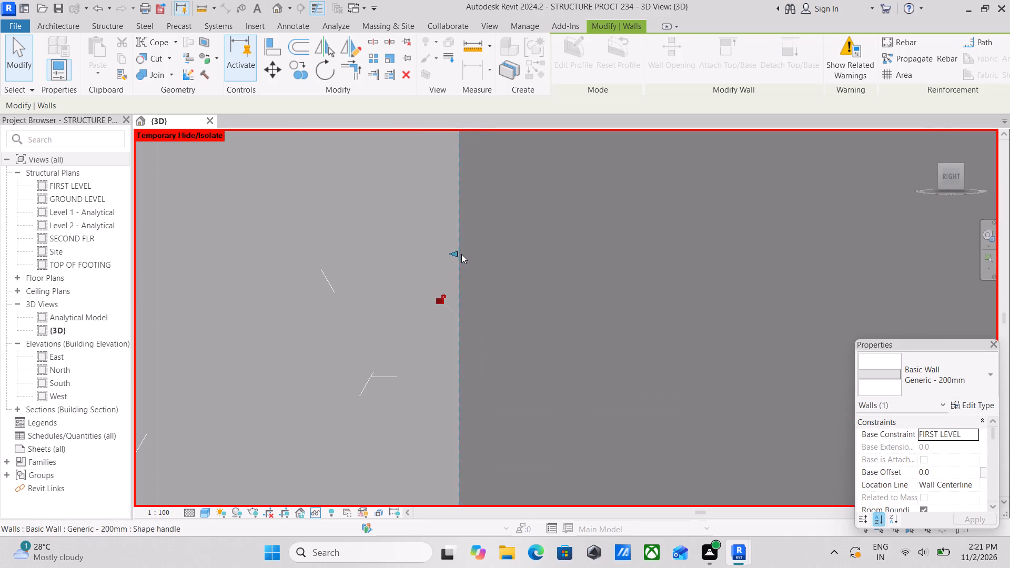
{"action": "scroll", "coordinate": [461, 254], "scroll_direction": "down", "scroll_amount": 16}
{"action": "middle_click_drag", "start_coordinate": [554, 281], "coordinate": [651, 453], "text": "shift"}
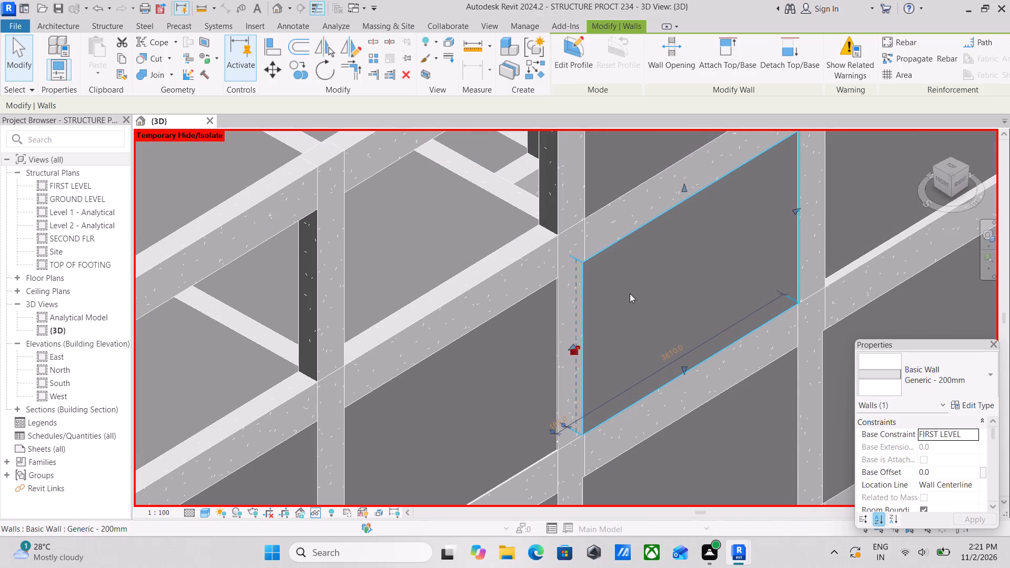
Delete the overlapping wall between grids C and B, and select the wall left in that bay.
{"action": "left_click", "coordinate": [588, 270]}
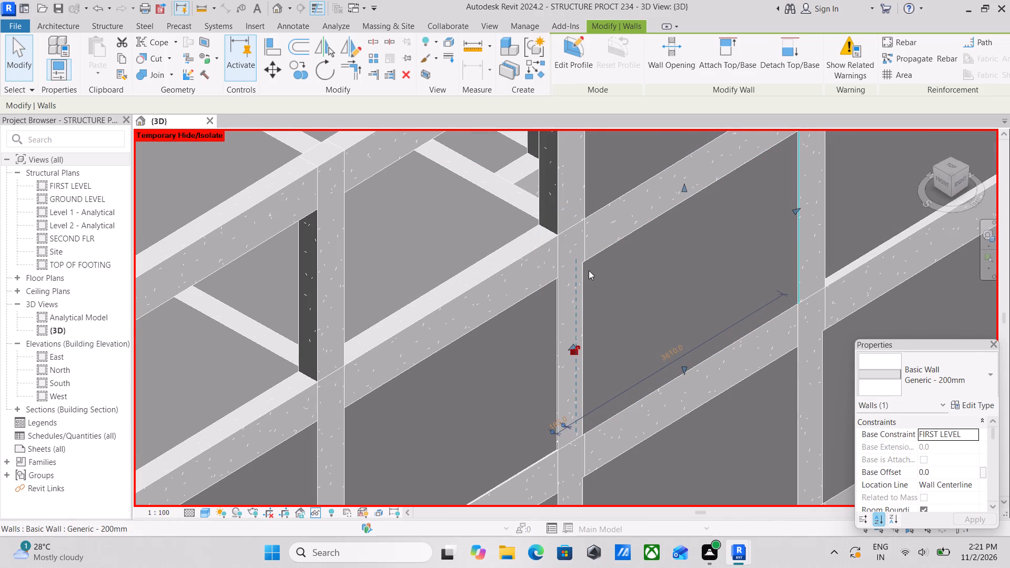
{"action": "right_click", "coordinate": [592, 272]}
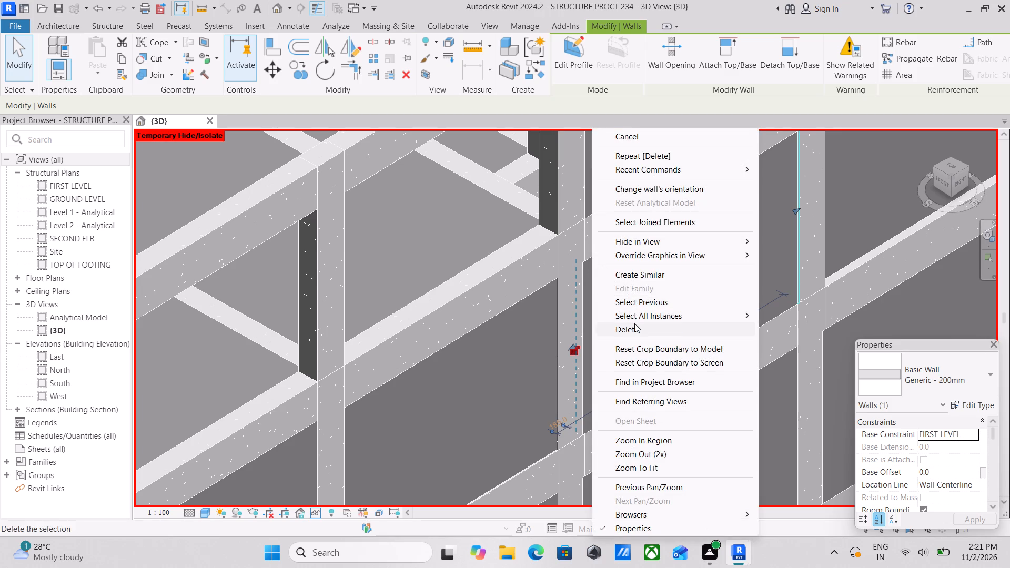
{"action": "left_click", "coordinate": [634, 323]}
{"action": "left_click", "coordinate": [586, 267]}
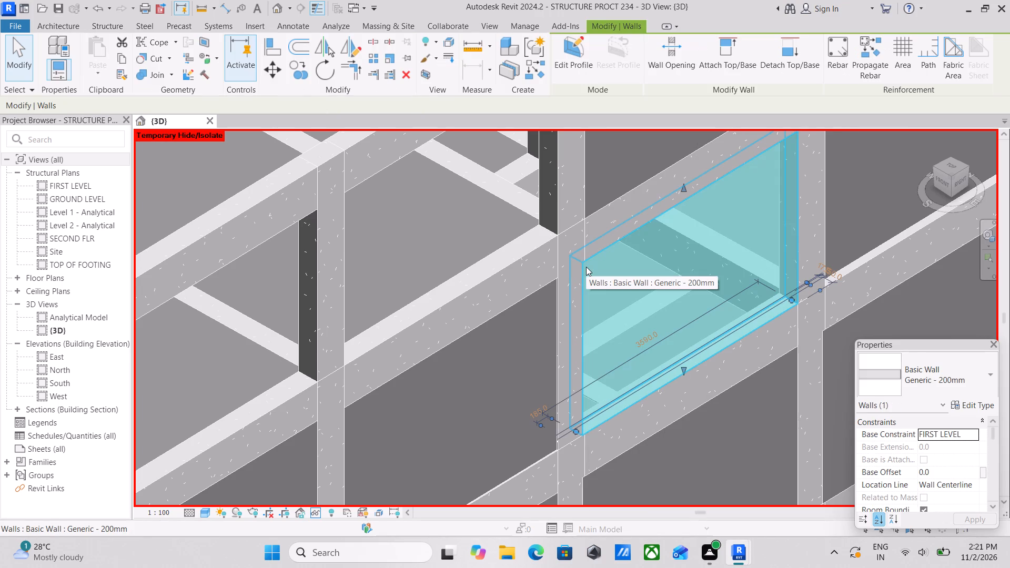
Examine the corrected first-level walls from the Right orientation and the front corner, including the stray wall projecting through the front face.
{"action": "scroll", "coordinate": [586, 267], "scroll_direction": "down", "scroll_amount": 11}
{"action": "key", "text": "Escape"}
{"action": "scroll", "coordinate": [582, 298], "scroll_direction": "down", "scroll_amount": 3}
{"action": "scroll", "coordinate": [530, 349], "scroll_direction": "up", "scroll_amount": 4}
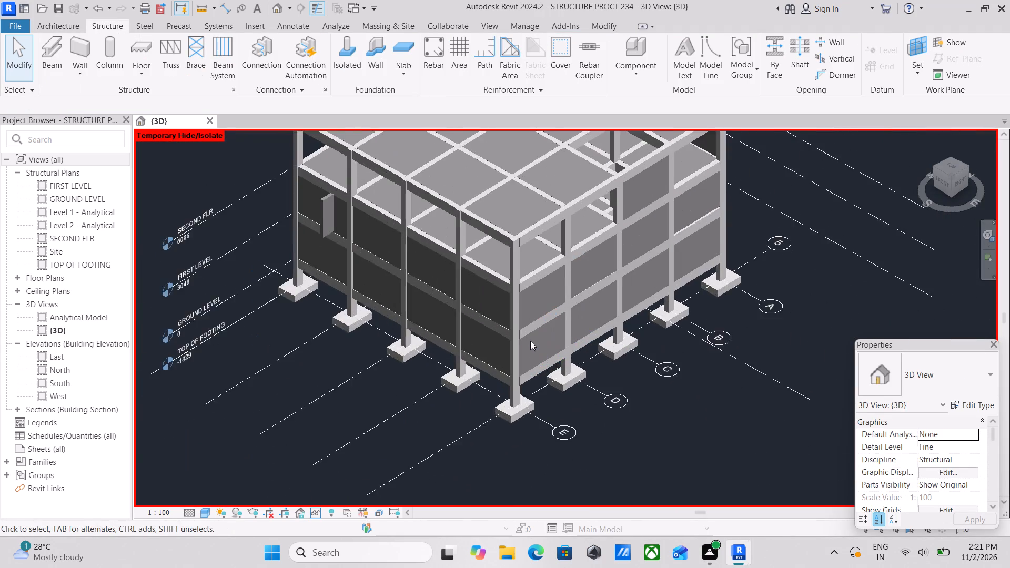
{"action": "scroll", "coordinate": [530, 341], "scroll_direction": "up", "scroll_amount": 3}
{"action": "middle_click_drag", "start_coordinate": [543, 336], "coordinate": [491, 278], "text": "shift"}
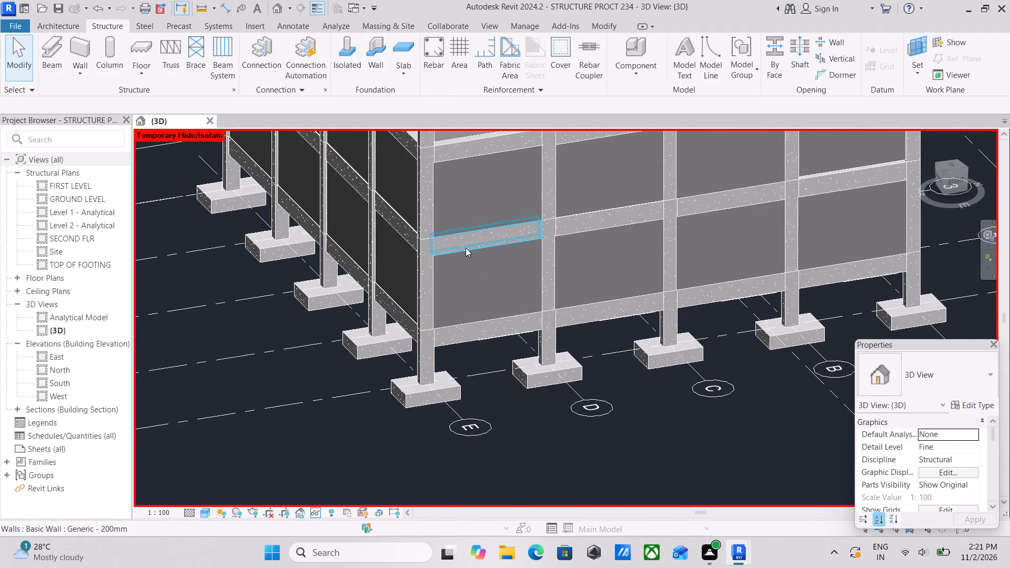
{"action": "scroll", "coordinate": [459, 241], "scroll_direction": "up", "scroll_amount": 3}
{"action": "scroll", "coordinate": [450, 224], "scroll_direction": "down", "scroll_amount": 4}
{"action": "middle_click_drag", "start_coordinate": [456, 230], "coordinate": [445, 361]}
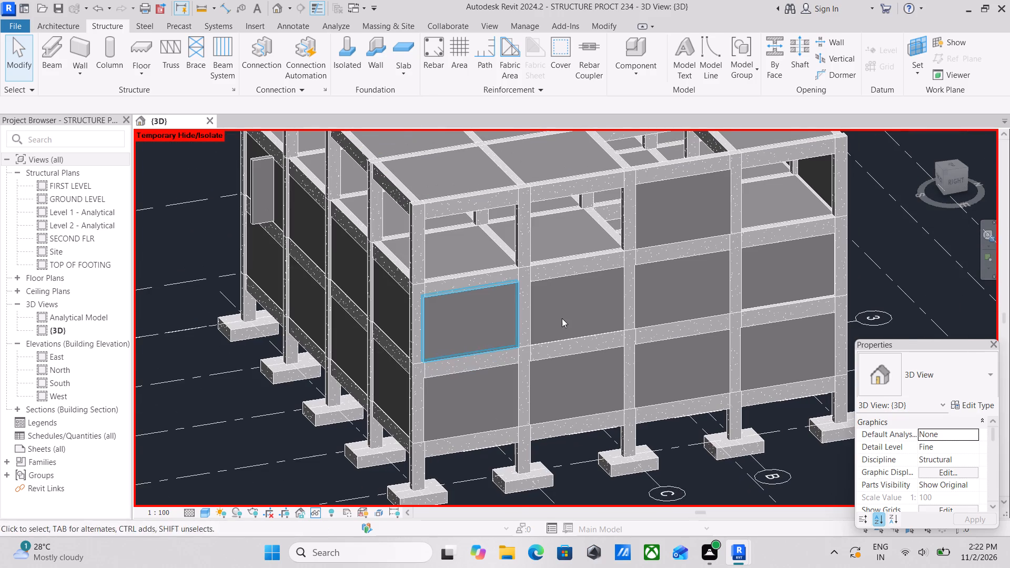
{"action": "left_click", "coordinate": [952, 181]}
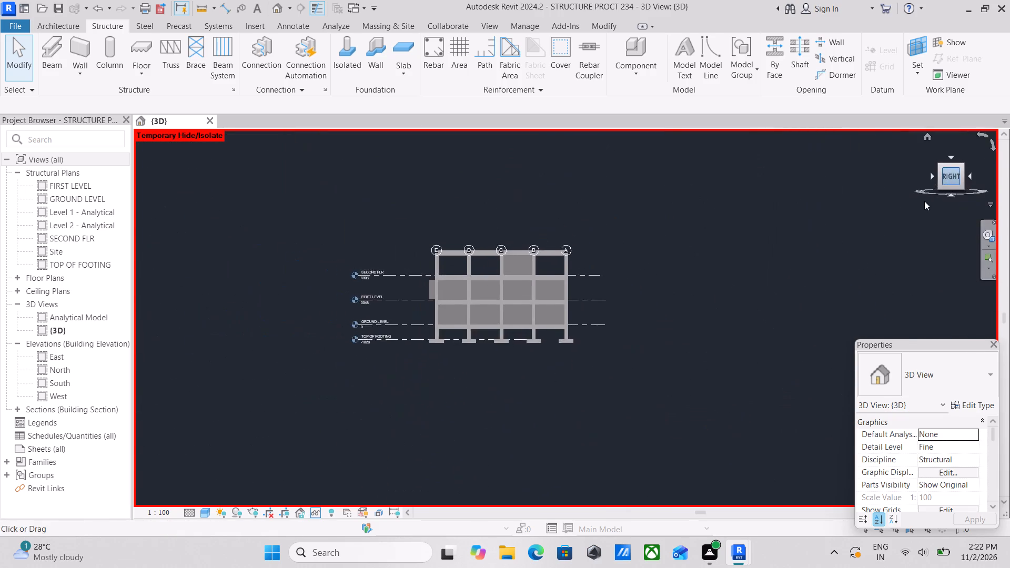
{"action": "scroll", "coordinate": [719, 288], "scroll_direction": "up", "scroll_amount": 4}
{"action": "scroll", "coordinate": [497, 334], "scroll_direction": "up", "scroll_amount": 8}
{"action": "scroll", "coordinate": [361, 343], "scroll_direction": "down", "scroll_amount": 4}
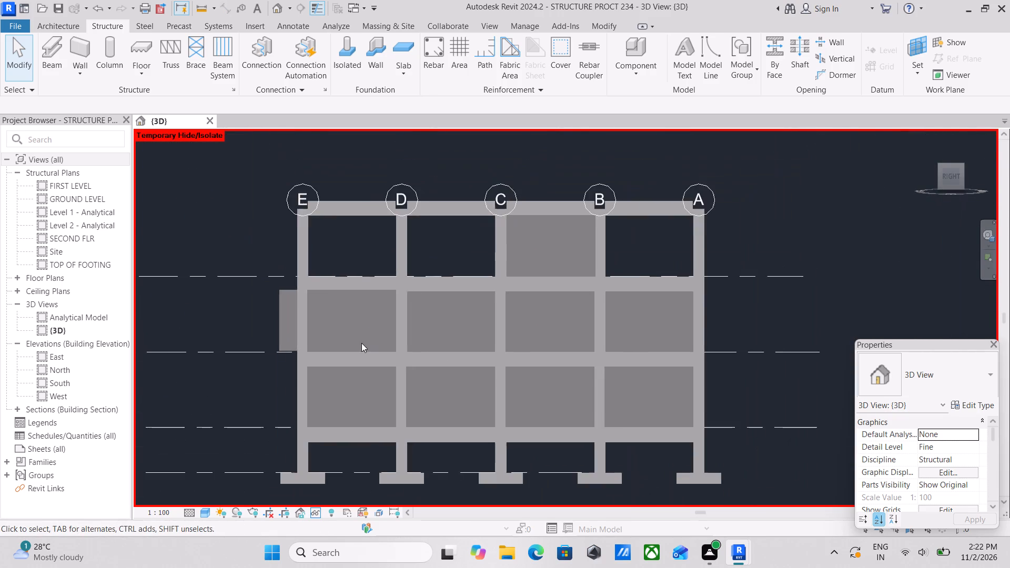
{"action": "scroll", "coordinate": [357, 338], "scroll_direction": "down", "scroll_amount": 2}
{"action": "middle_click_drag", "start_coordinate": [355, 328], "coordinate": [476, 331], "text": "shift"}
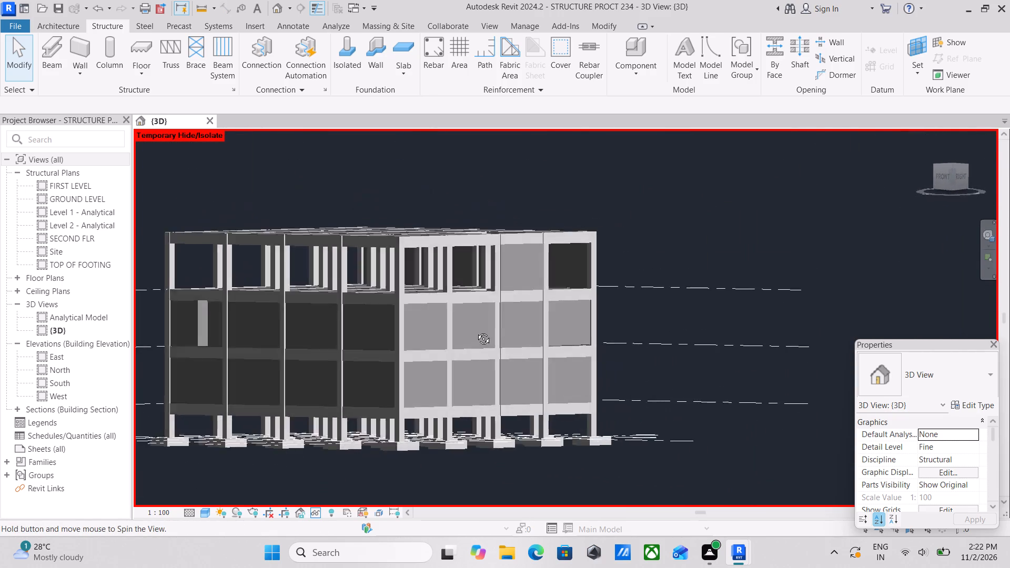
{"action": "middle_click_drag", "start_coordinate": [476, 331], "coordinate": [590, 401], "text": "shift"}
{"action": "scroll", "coordinate": [284, 352], "scroll_direction": "up", "scroll_amount": 3}
{"action": "left_click", "coordinate": [284, 352]}
{"action": "right_click", "coordinate": [284, 352]}
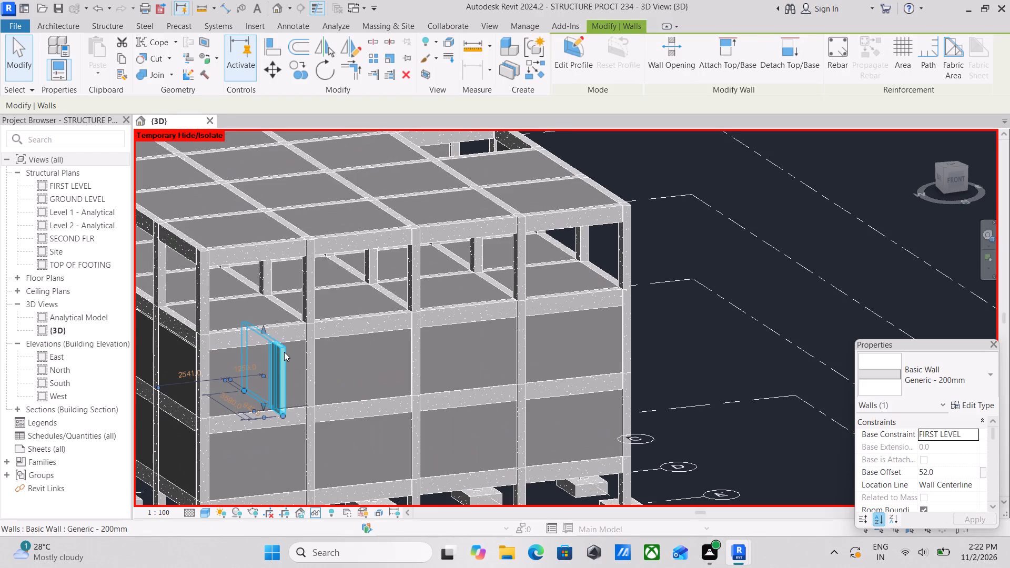
{"action": "left_click", "coordinate": [316, 330]}
{"action": "scroll", "coordinate": [316, 330], "scroll_direction": "down", "scroll_amount": 3}
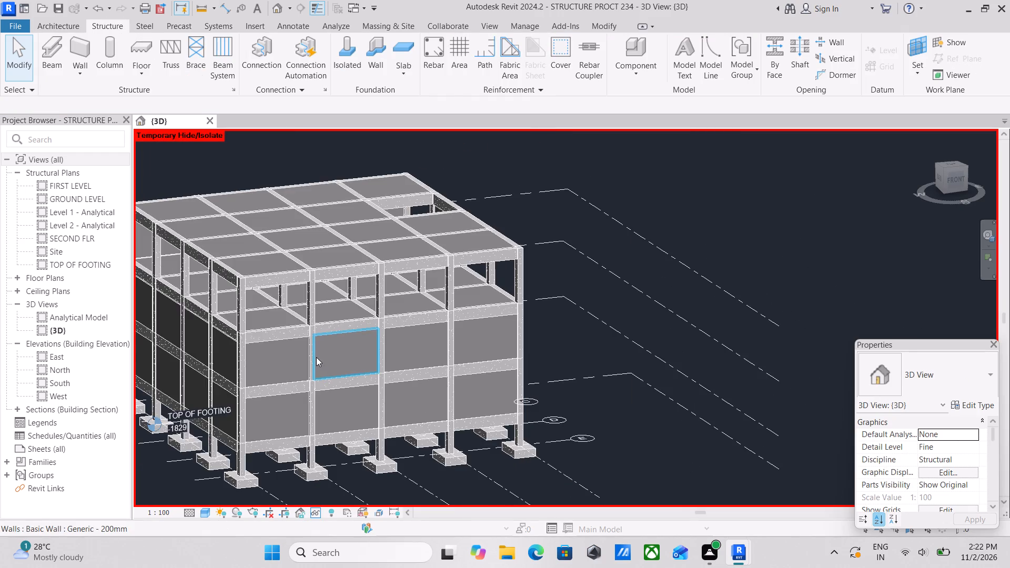
In the Front orientation, copy the first-level wall between grids 1 and 2 up to the second-floor bay directly above, with Constrain off.
{"action": "middle_click_drag", "start_coordinate": [316, 357], "coordinate": [270, 330], "text": "shift"}
{"action": "scroll", "coordinate": [230, 353], "scroll_direction": "up", "scroll_amount": 3}
{"action": "middle_click_drag", "start_coordinate": [209, 327], "coordinate": [387, 278]}
{"action": "scroll", "coordinate": [373, 317], "scroll_direction": "up", "scroll_amount": 2}
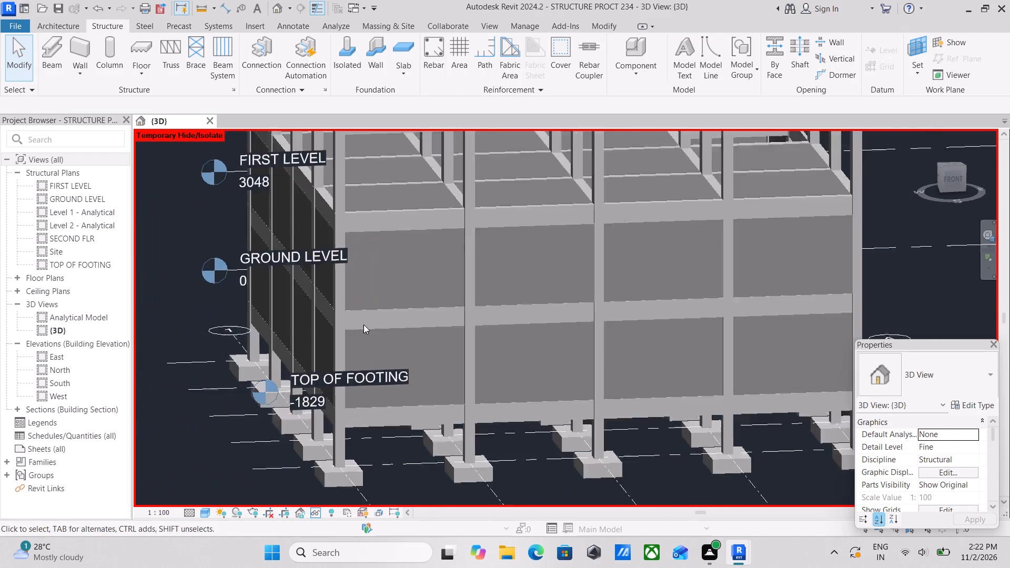
{"action": "scroll", "coordinate": [363, 324], "scroll_direction": "up", "scroll_amount": 5}
{"action": "left_click", "coordinate": [346, 300]}
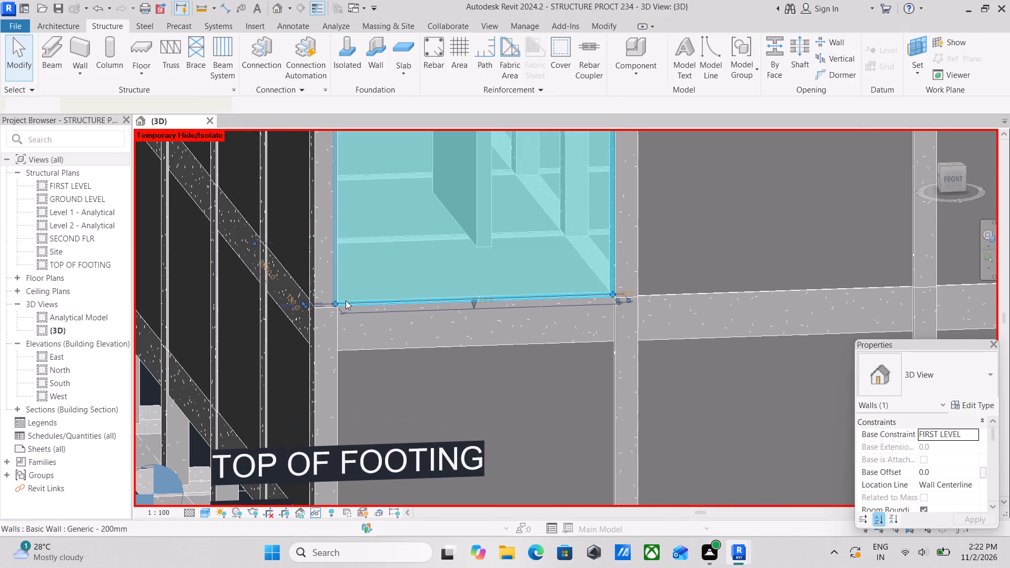
{"action": "scroll", "coordinate": [346, 300], "scroll_direction": "down", "scroll_amount": 3}
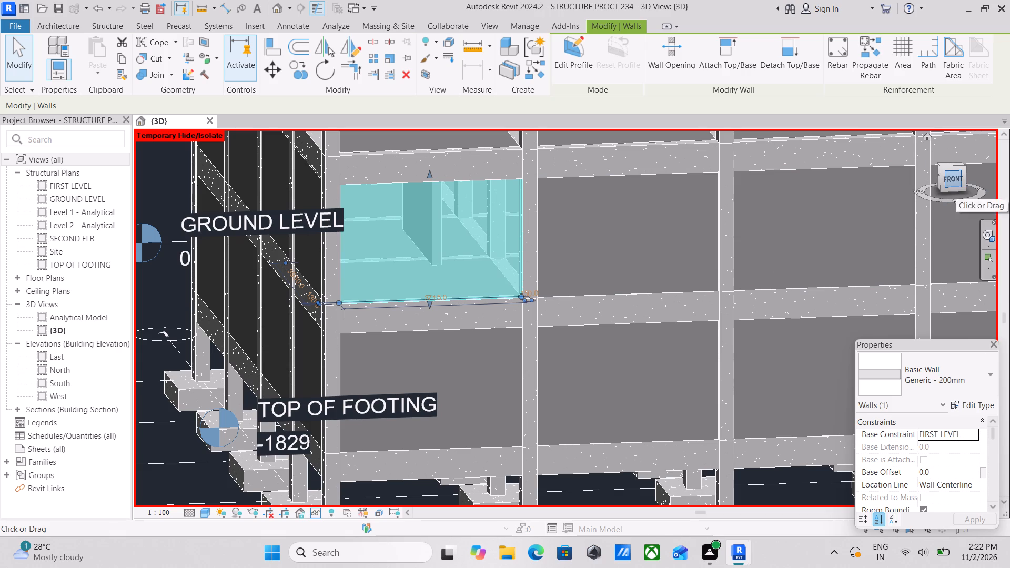
{"action": "left_click", "coordinate": [956, 185]}
{"action": "scroll", "coordinate": [691, 368], "scroll_direction": "down", "scroll_amount": 8}
{"action": "middle_click_drag", "start_coordinate": [664, 348], "coordinate": [648, 379]}
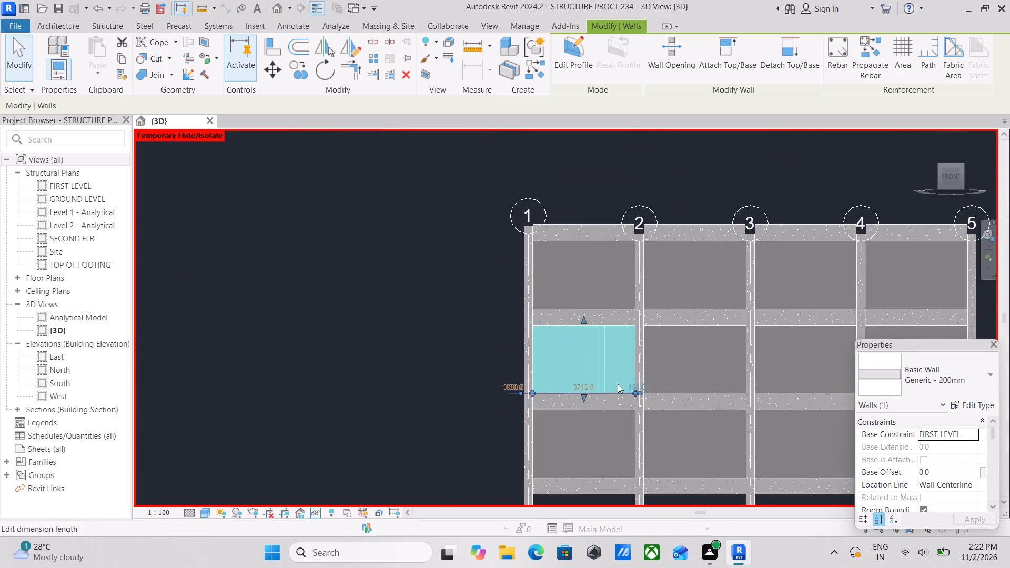
{"action": "scroll", "coordinate": [613, 383], "scroll_direction": "up", "scroll_amount": 4}
{"action": "scroll", "coordinate": [611, 357], "scroll_direction": "down", "scroll_amount": 4}
{"action": "middle_click_drag", "start_coordinate": [606, 357], "coordinate": [639, 444], "text": "shift"}
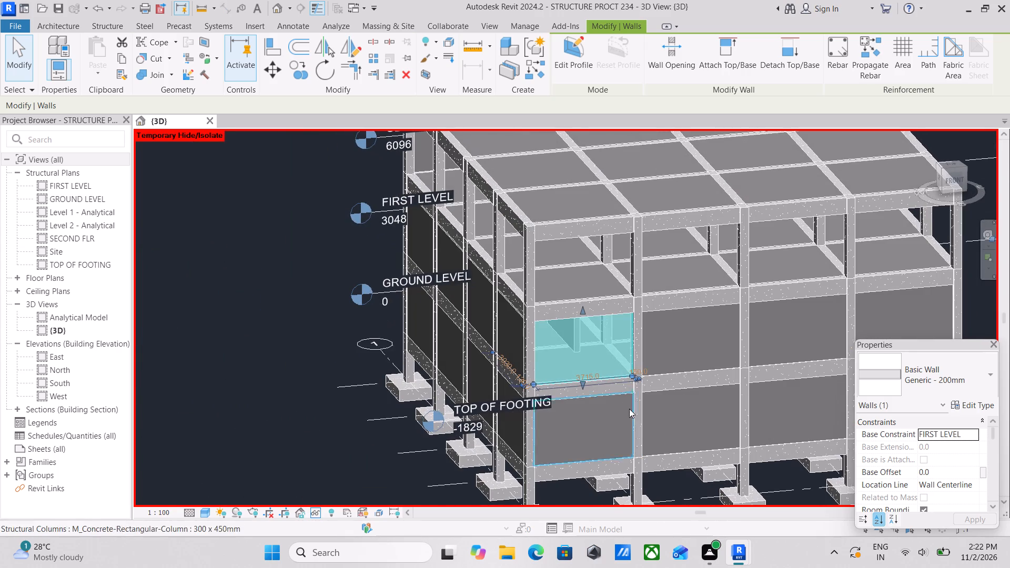
{"action": "scroll", "coordinate": [609, 348], "scroll_direction": "up", "scroll_amount": 2}
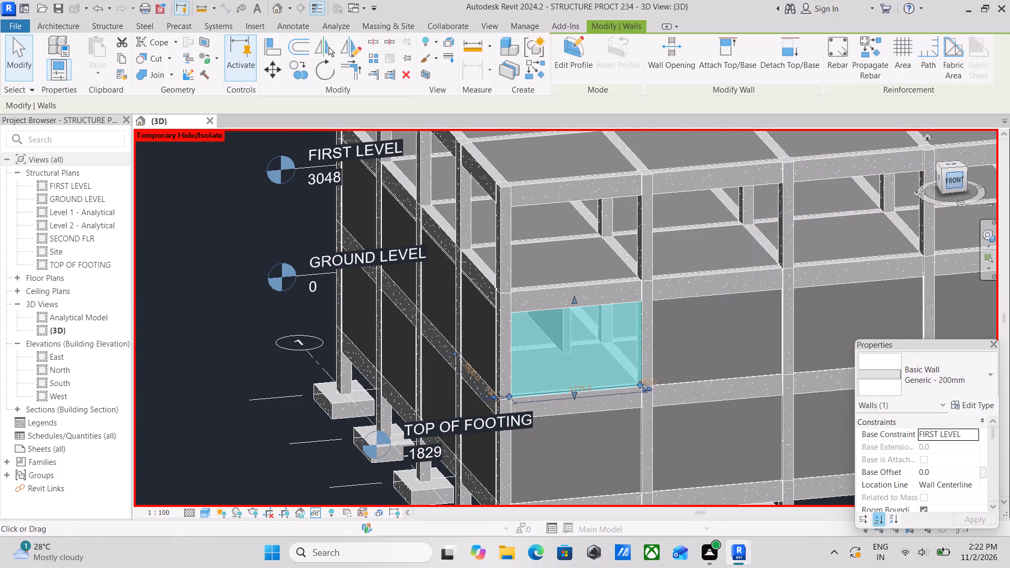
{"action": "left_click", "coordinate": [958, 182]}
{"action": "scroll", "coordinate": [690, 365], "scroll_direction": "down", "scroll_amount": 4}
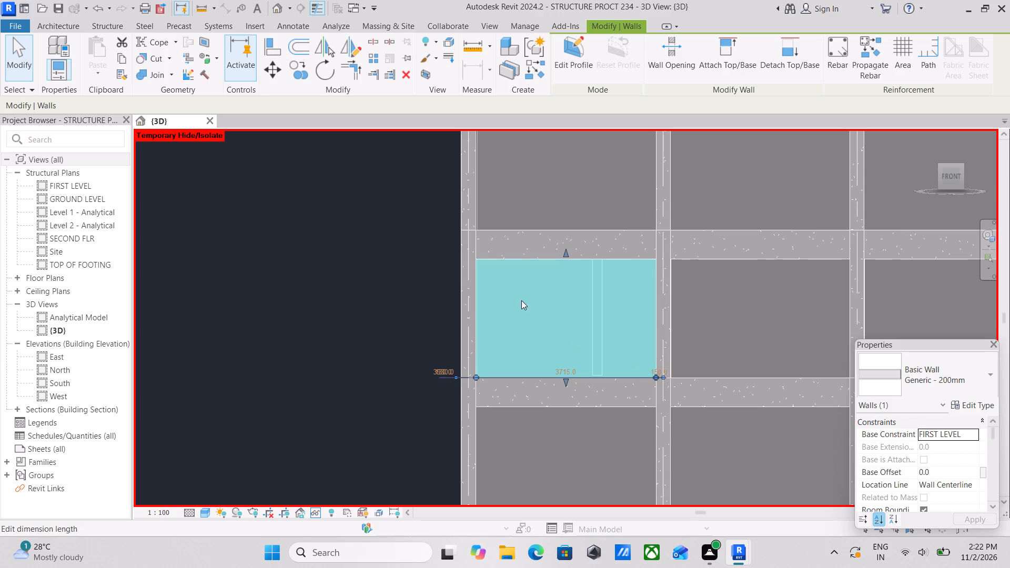
{"action": "type", "text": "co"}
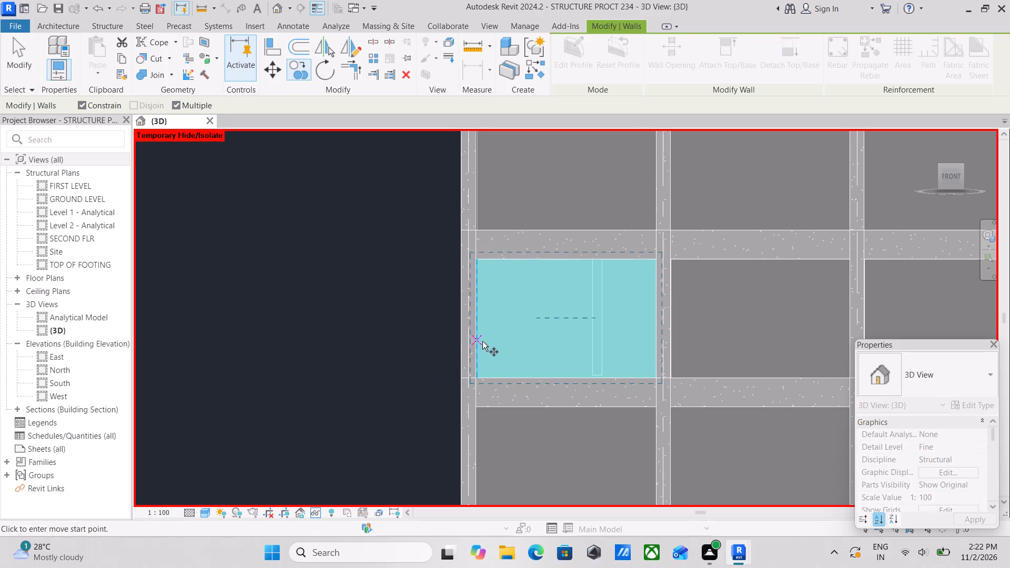
{"action": "scroll", "coordinate": [482, 346], "scroll_direction": "up", "scroll_amount": 3}
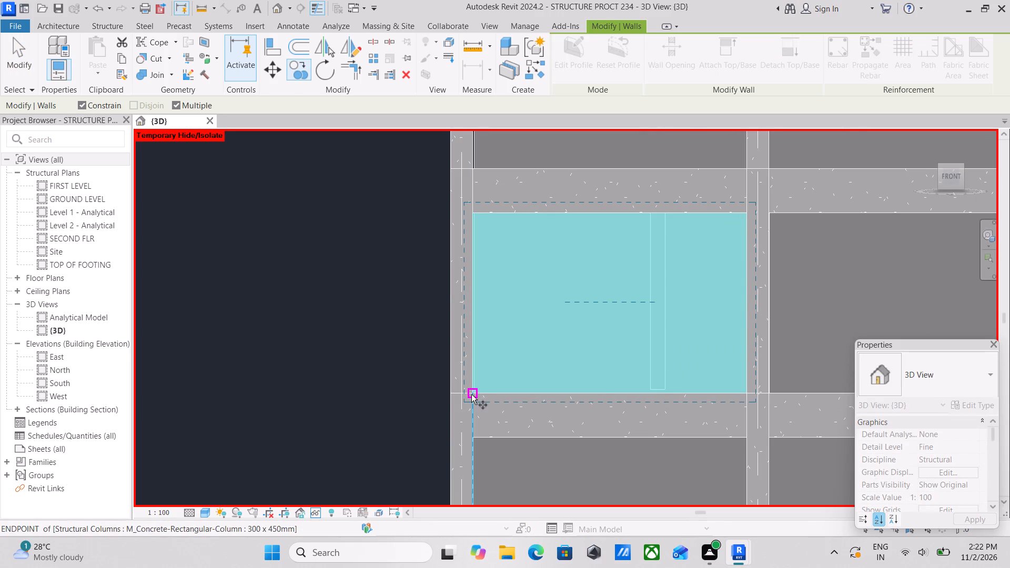
{"action": "left_click", "coordinate": [471, 394]}
{"action": "middle_click_drag", "start_coordinate": [487, 250], "coordinate": [476, 352]}
{"action": "scroll", "coordinate": [476, 362], "scroll_direction": "up", "scroll_amount": 1}
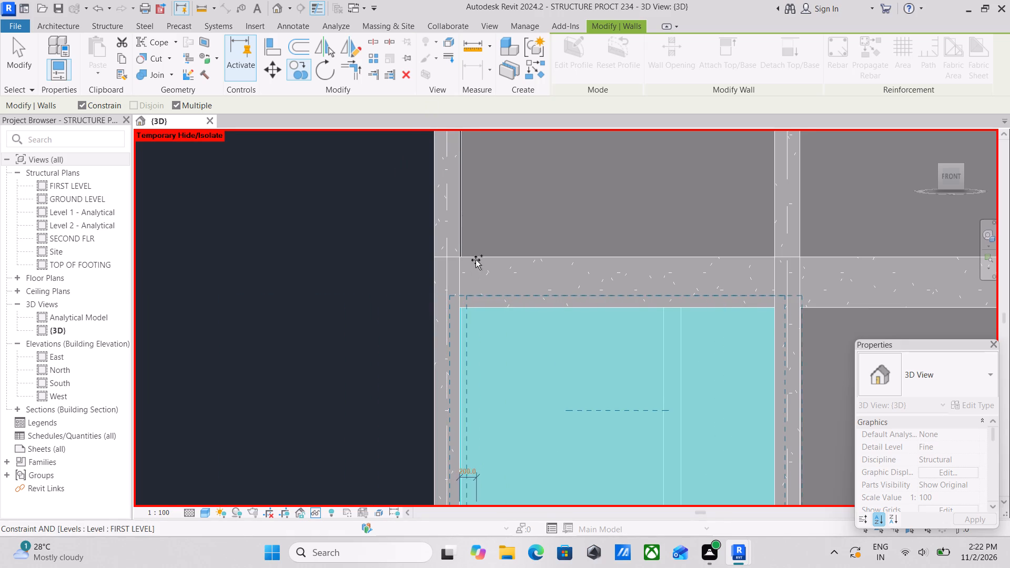
{"action": "left_click", "coordinate": [85, 103]}
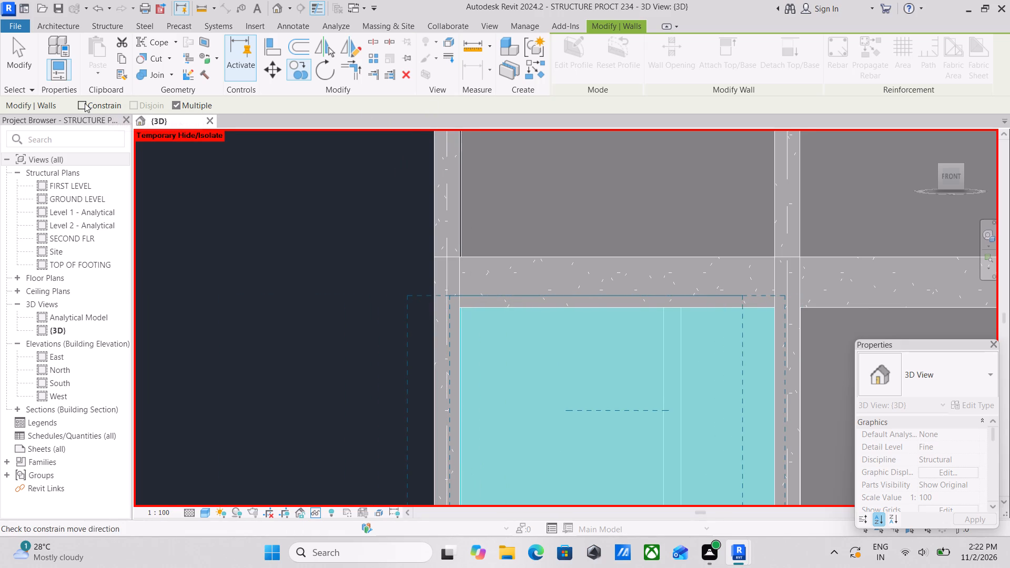
{"action": "left_click", "coordinate": [458, 257]}
Place further copies of the wall in the second-floor front bays between grids 2 and 3 and between grids 3 and 4.
{"action": "scroll", "coordinate": [534, 251], "scroll_direction": "down", "scroll_amount": 2}
{"action": "middle_click_drag", "start_coordinate": [533, 251], "coordinate": [398, 276]}
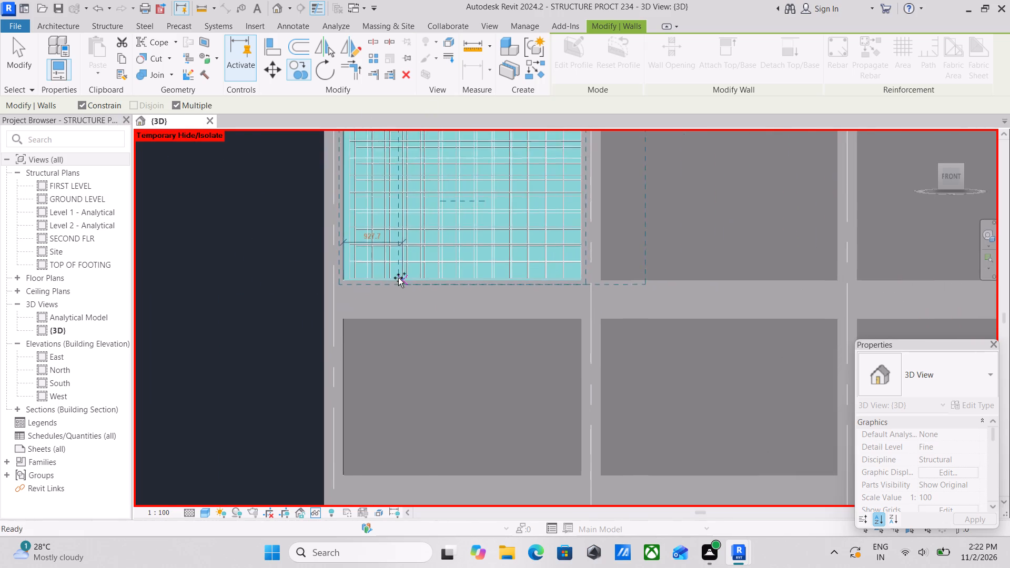
{"action": "left_click", "coordinate": [601, 281]}
{"action": "scroll", "coordinate": [668, 265], "scroll_direction": "down", "scroll_amount": 2}
{"action": "middle_click_drag", "start_coordinate": [668, 265], "coordinate": [593, 281]}
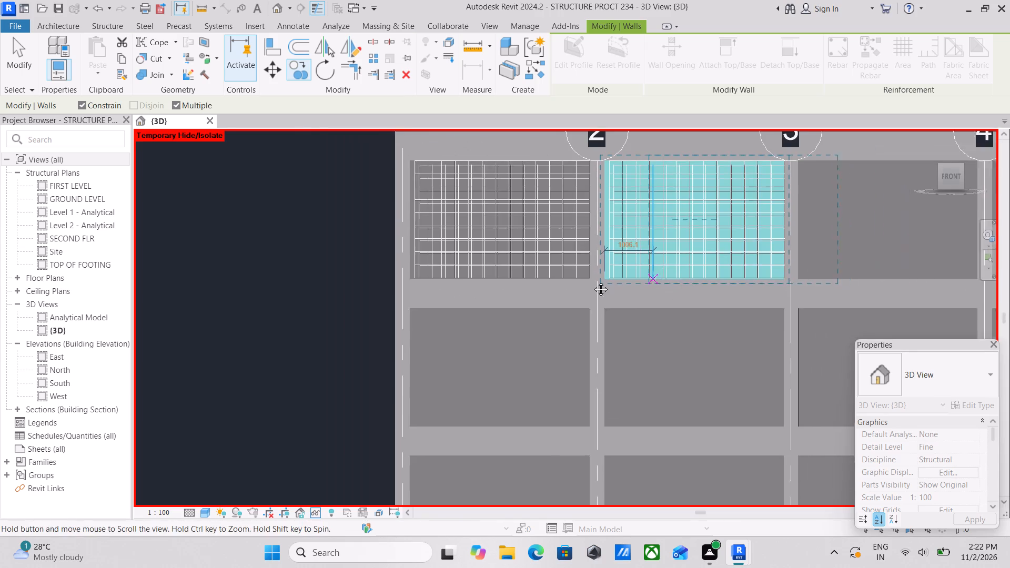
{"action": "middle_click_drag", "start_coordinate": [593, 281], "coordinate": [528, 301]}
{"action": "left_click", "coordinate": [673, 312]}
{"action": "scroll", "coordinate": [677, 307], "scroll_direction": "down", "scroll_amount": 1}
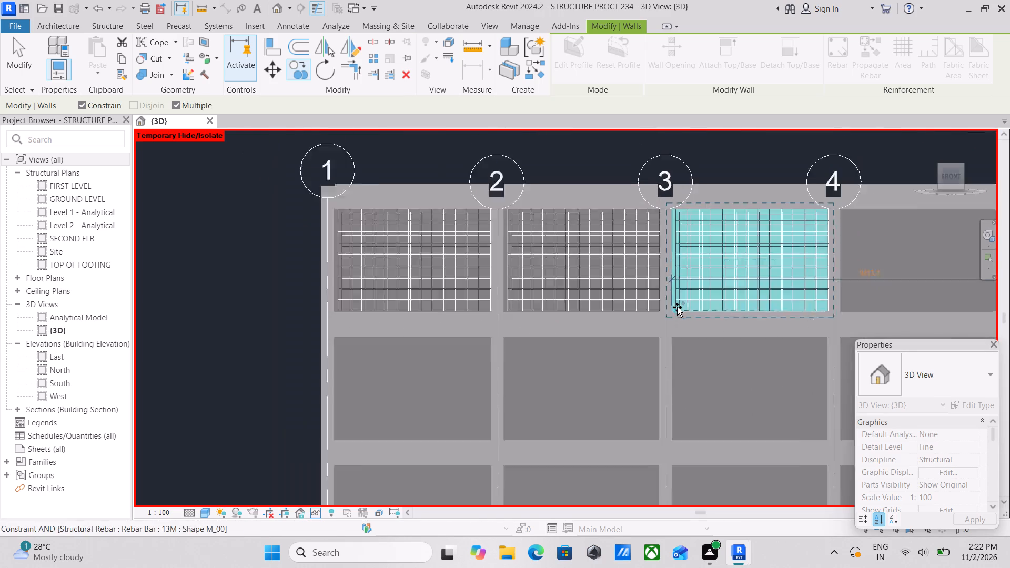
Place the last wall copy in the second-floor front bay between grids 4 and 5, snapped to the column's corner, and end the Copy command.
{"action": "scroll", "coordinate": [677, 307], "scroll_direction": "down", "scroll_amount": 1}
{"action": "middle_click_drag", "start_coordinate": [677, 307], "coordinate": [526, 323]}
{"action": "scroll", "coordinate": [631, 334], "scroll_direction": "up", "scroll_amount": 2}
{"action": "scroll", "coordinate": [622, 324], "scroll_direction": "down", "scroll_amount": 7}
{"action": "middle_click_drag", "start_coordinate": [599, 346], "coordinate": [643, 431], "text": "shift"}
{"action": "scroll", "coordinate": [669, 306], "scroll_direction": "up", "scroll_amount": 5}
{"action": "scroll", "coordinate": [608, 338], "scroll_direction": "up", "scroll_amount": 11}
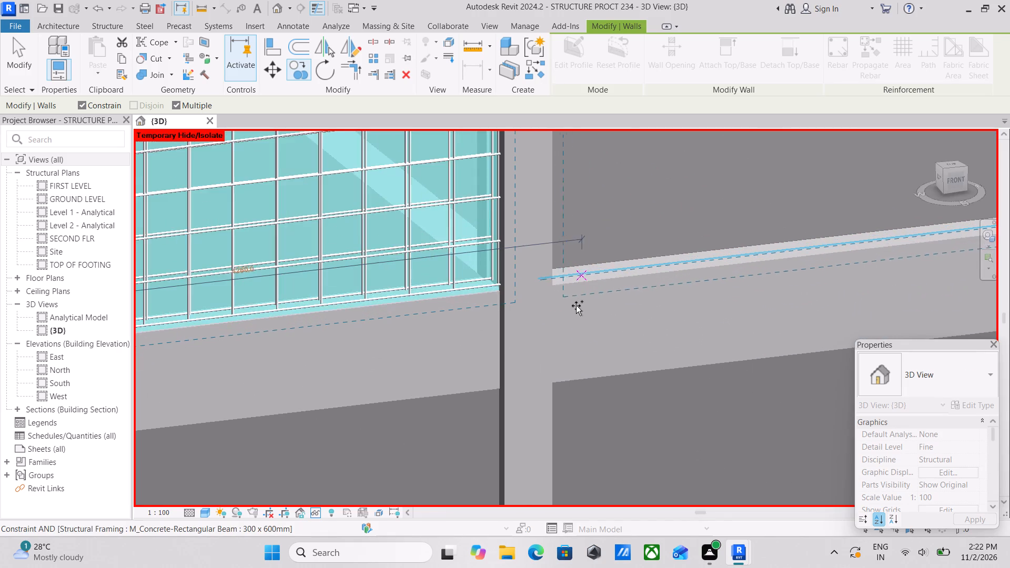
{"action": "scroll", "coordinate": [555, 296], "scroll_direction": "up", "scroll_amount": 3}
{"action": "scroll", "coordinate": [555, 296], "scroll_direction": "down", "scroll_amount": 5}
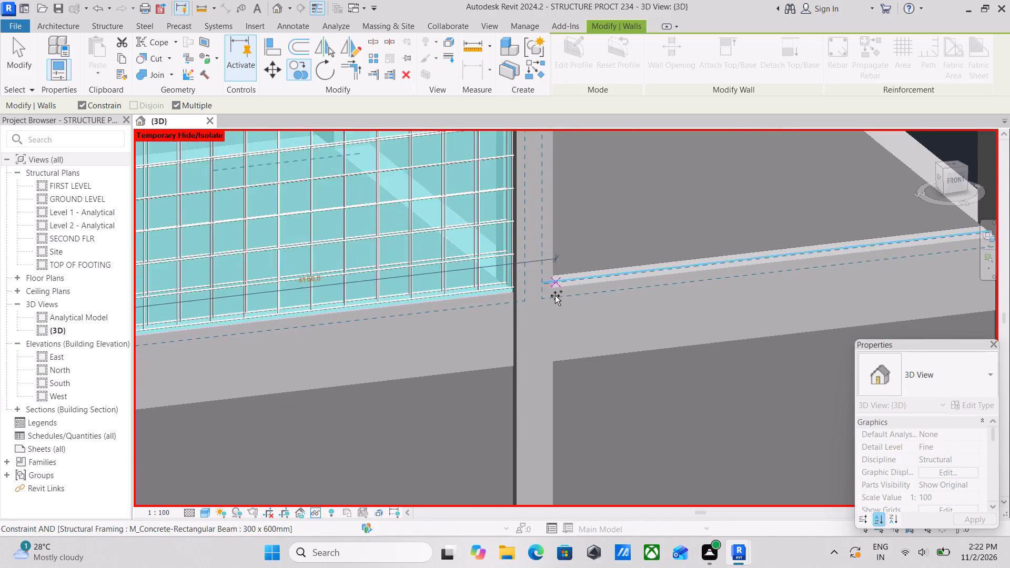
{"action": "scroll", "coordinate": [555, 296], "scroll_direction": "down", "scroll_amount": 3}
{"action": "middle_click_drag", "start_coordinate": [558, 300], "coordinate": [523, 243], "text": "shift"}
{"action": "scroll", "coordinate": [523, 243], "scroll_direction": "up", "scroll_amount": 1, "text": "shift"}
{"action": "scroll", "coordinate": [581, 365], "scroll_direction": "up", "scroll_amount": 1}
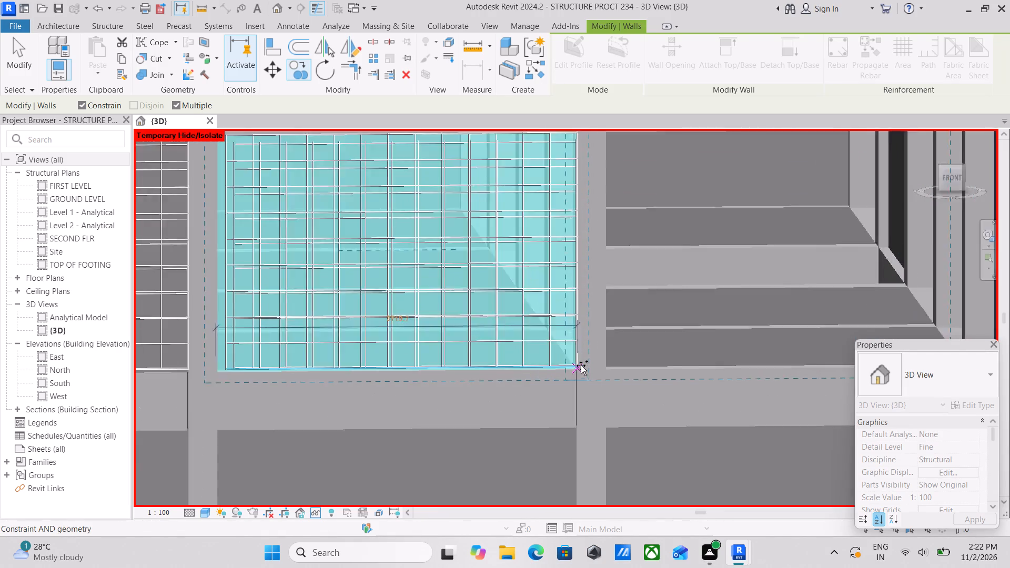
{"action": "scroll", "coordinate": [581, 366], "scroll_direction": "up", "scroll_amount": 6}
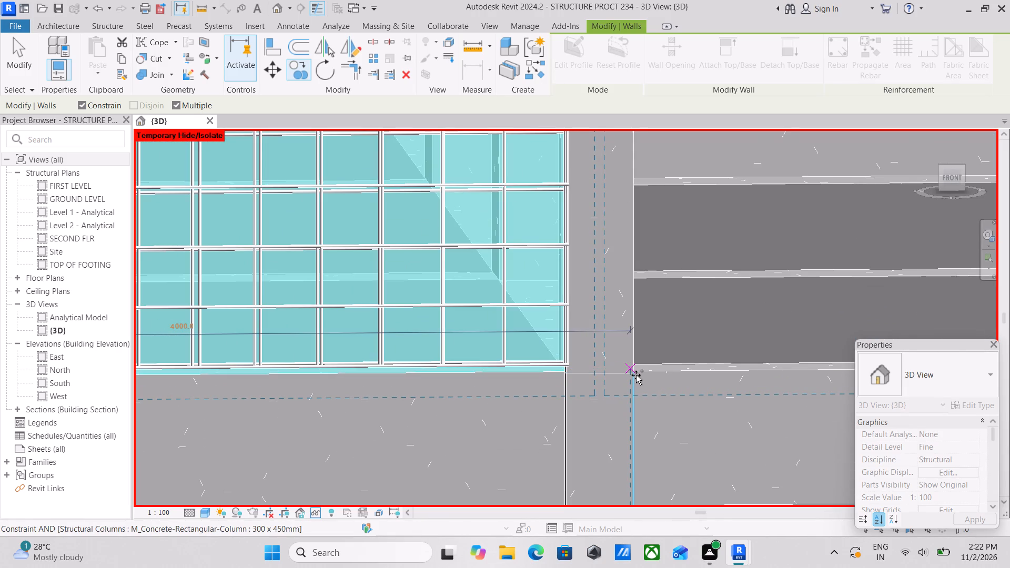
{"action": "left_click", "coordinate": [631, 373]}
{"action": "scroll", "coordinate": [631, 373], "scroll_direction": "down", "scroll_amount": 7}
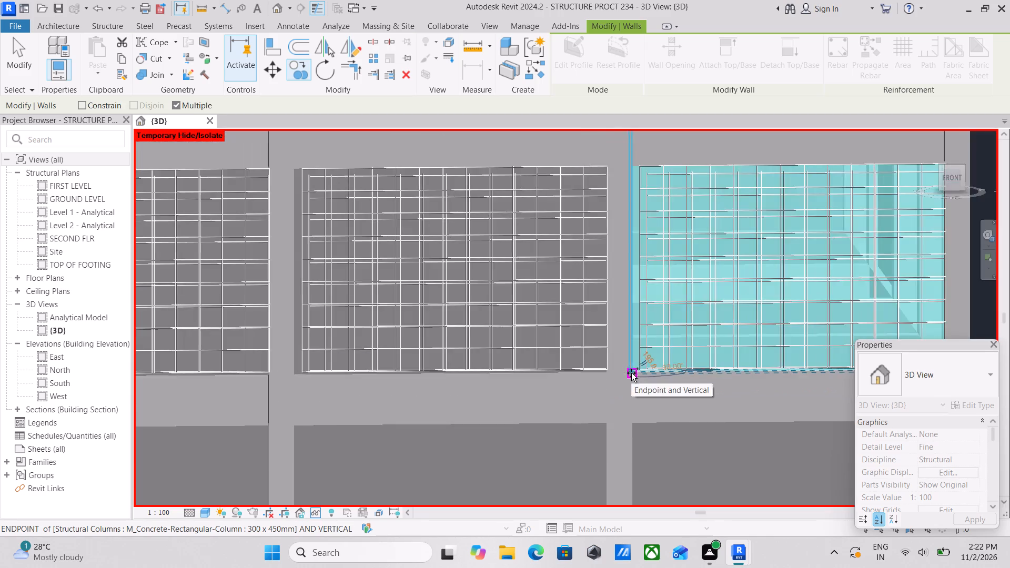
{"action": "key", "text": "grave"}
{"action": "scroll", "coordinate": [631, 373], "scroll_direction": "down", "scroll_amount": 6}
{"action": "key", "text": "Escape"}
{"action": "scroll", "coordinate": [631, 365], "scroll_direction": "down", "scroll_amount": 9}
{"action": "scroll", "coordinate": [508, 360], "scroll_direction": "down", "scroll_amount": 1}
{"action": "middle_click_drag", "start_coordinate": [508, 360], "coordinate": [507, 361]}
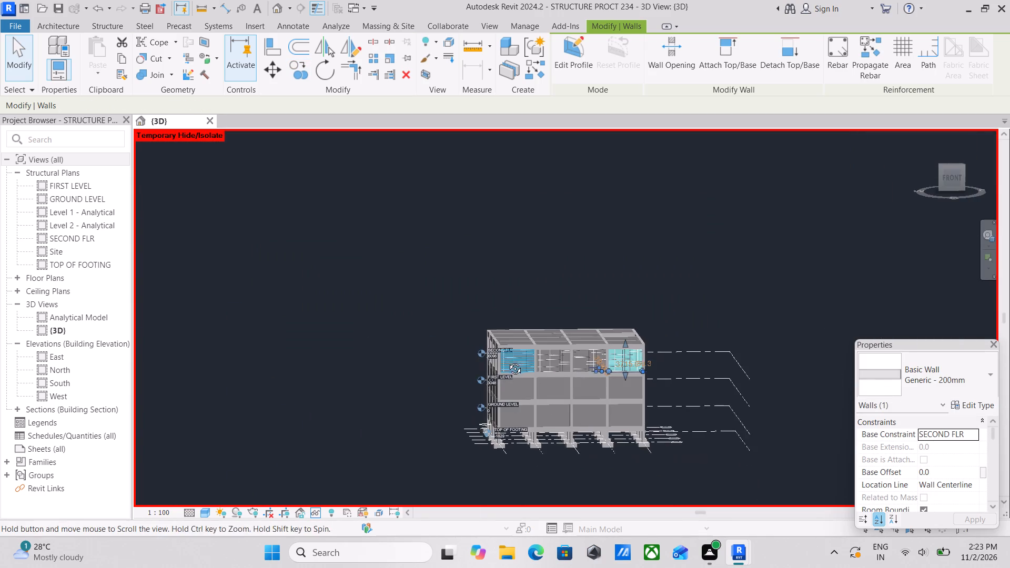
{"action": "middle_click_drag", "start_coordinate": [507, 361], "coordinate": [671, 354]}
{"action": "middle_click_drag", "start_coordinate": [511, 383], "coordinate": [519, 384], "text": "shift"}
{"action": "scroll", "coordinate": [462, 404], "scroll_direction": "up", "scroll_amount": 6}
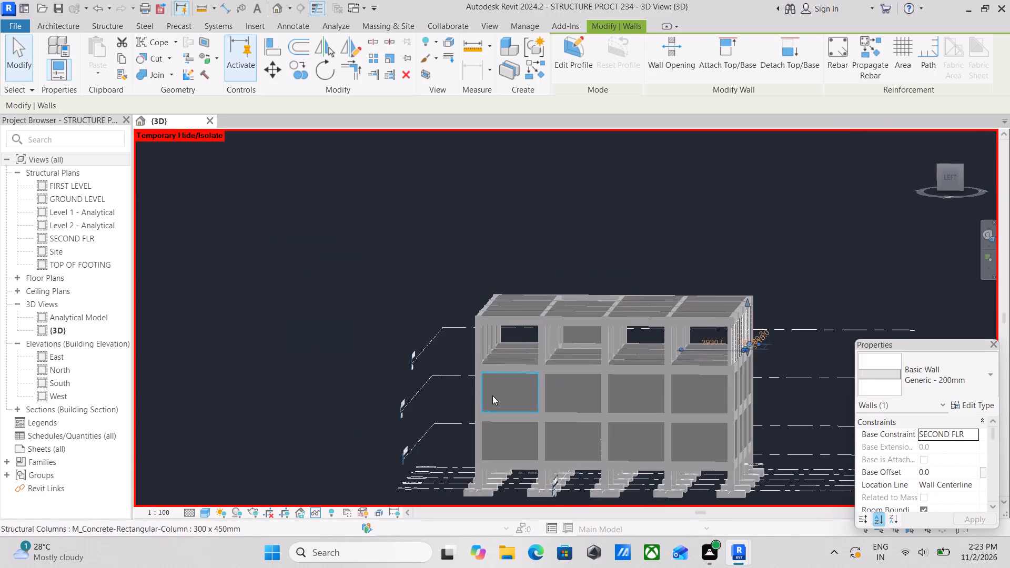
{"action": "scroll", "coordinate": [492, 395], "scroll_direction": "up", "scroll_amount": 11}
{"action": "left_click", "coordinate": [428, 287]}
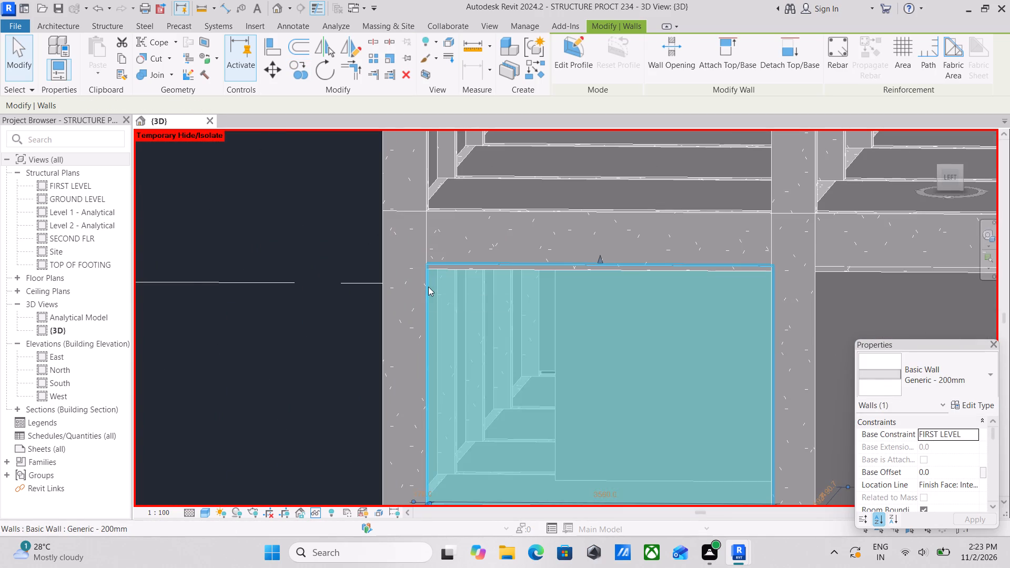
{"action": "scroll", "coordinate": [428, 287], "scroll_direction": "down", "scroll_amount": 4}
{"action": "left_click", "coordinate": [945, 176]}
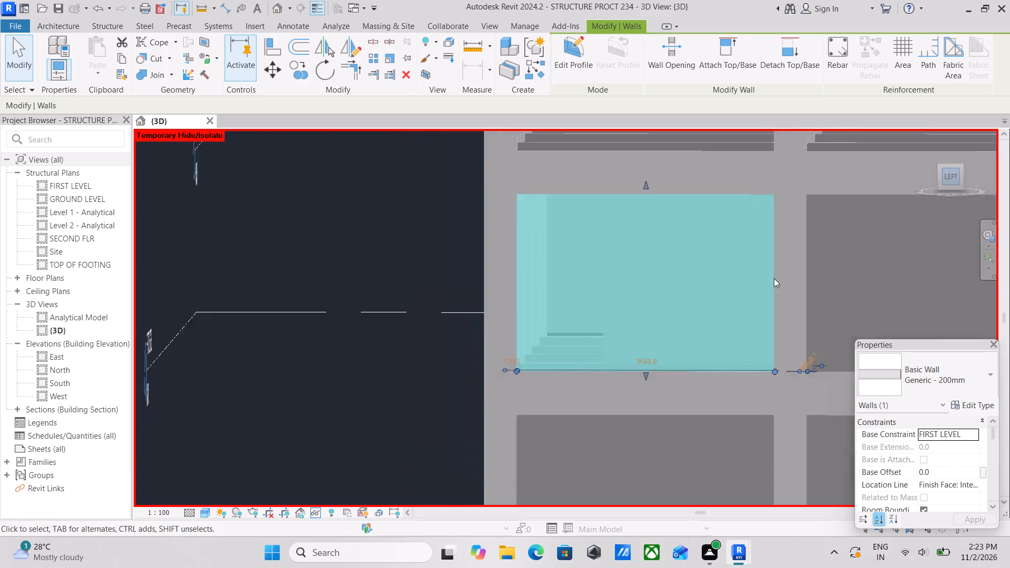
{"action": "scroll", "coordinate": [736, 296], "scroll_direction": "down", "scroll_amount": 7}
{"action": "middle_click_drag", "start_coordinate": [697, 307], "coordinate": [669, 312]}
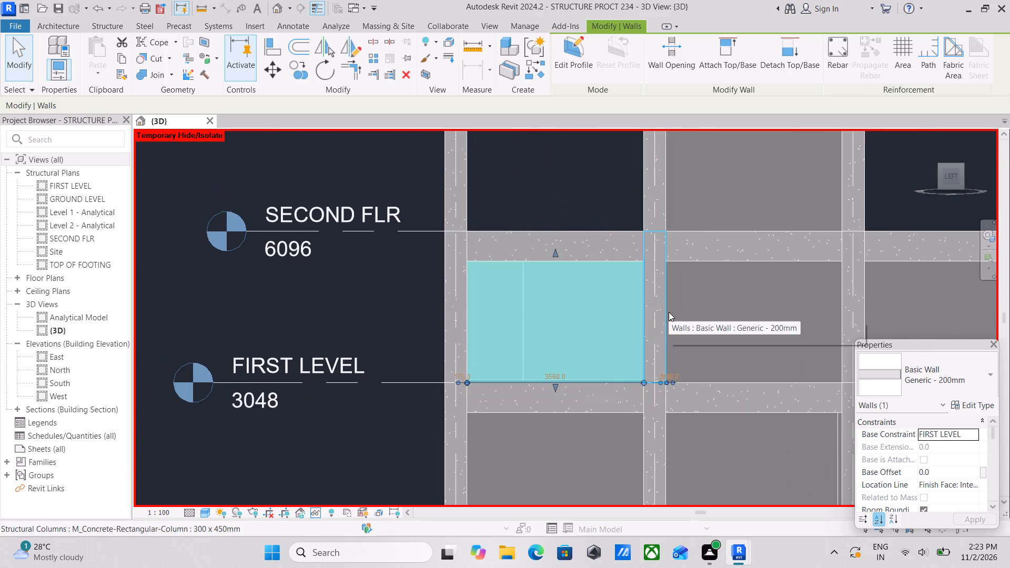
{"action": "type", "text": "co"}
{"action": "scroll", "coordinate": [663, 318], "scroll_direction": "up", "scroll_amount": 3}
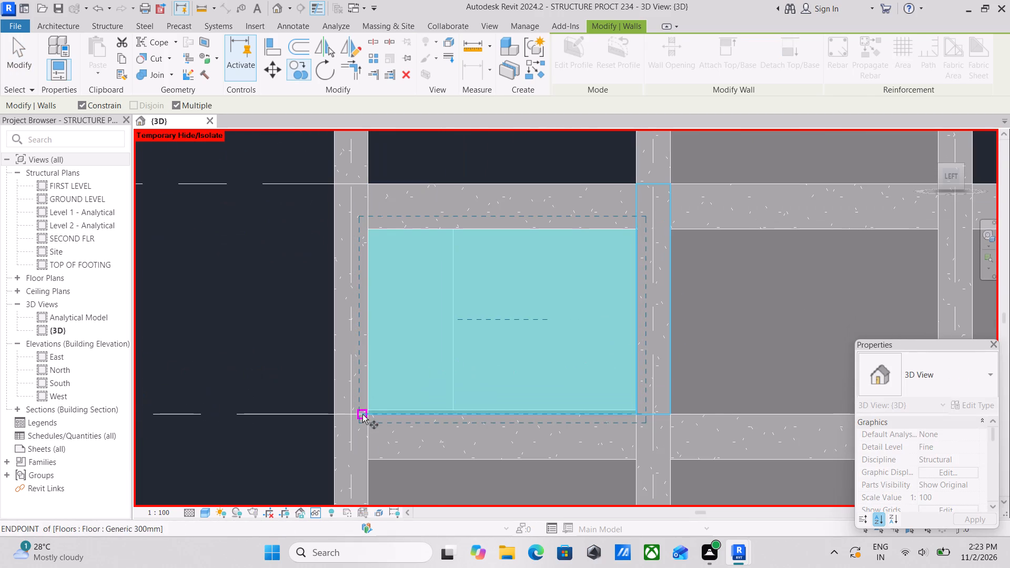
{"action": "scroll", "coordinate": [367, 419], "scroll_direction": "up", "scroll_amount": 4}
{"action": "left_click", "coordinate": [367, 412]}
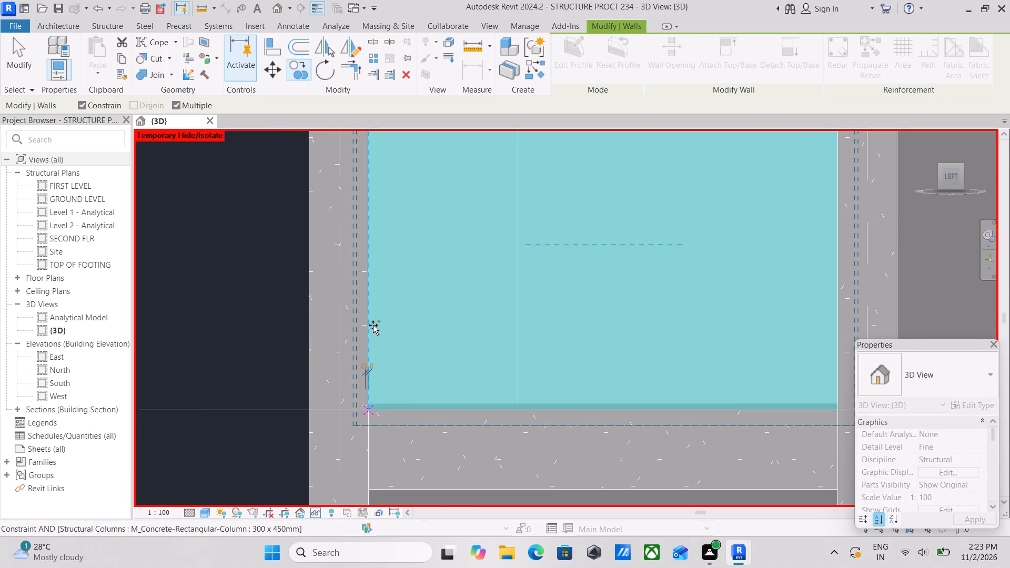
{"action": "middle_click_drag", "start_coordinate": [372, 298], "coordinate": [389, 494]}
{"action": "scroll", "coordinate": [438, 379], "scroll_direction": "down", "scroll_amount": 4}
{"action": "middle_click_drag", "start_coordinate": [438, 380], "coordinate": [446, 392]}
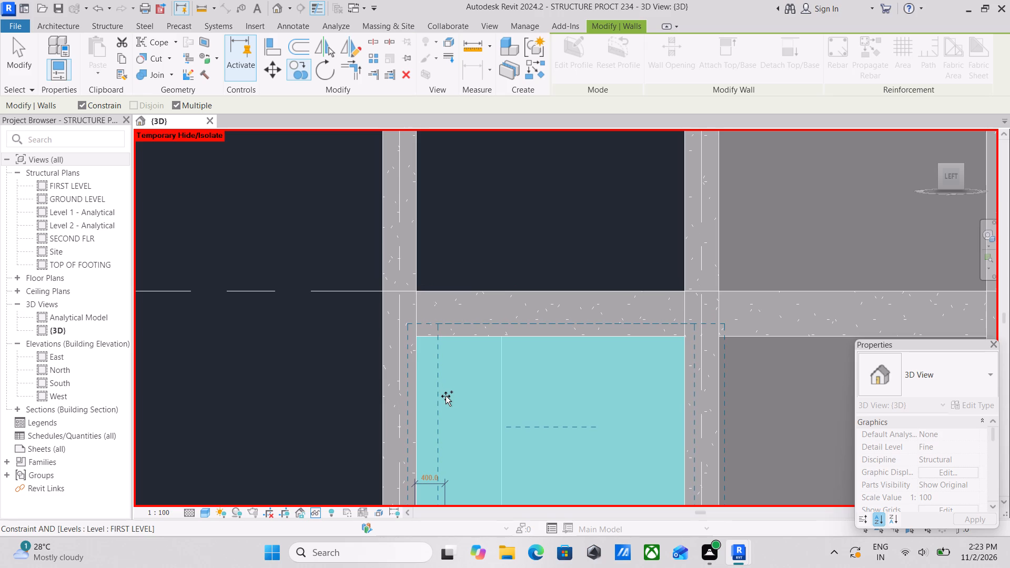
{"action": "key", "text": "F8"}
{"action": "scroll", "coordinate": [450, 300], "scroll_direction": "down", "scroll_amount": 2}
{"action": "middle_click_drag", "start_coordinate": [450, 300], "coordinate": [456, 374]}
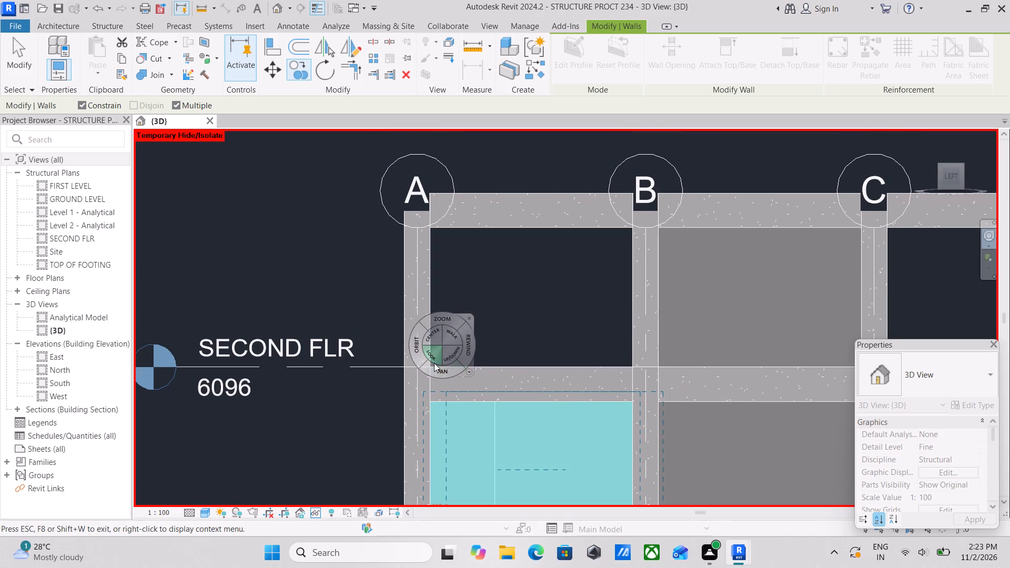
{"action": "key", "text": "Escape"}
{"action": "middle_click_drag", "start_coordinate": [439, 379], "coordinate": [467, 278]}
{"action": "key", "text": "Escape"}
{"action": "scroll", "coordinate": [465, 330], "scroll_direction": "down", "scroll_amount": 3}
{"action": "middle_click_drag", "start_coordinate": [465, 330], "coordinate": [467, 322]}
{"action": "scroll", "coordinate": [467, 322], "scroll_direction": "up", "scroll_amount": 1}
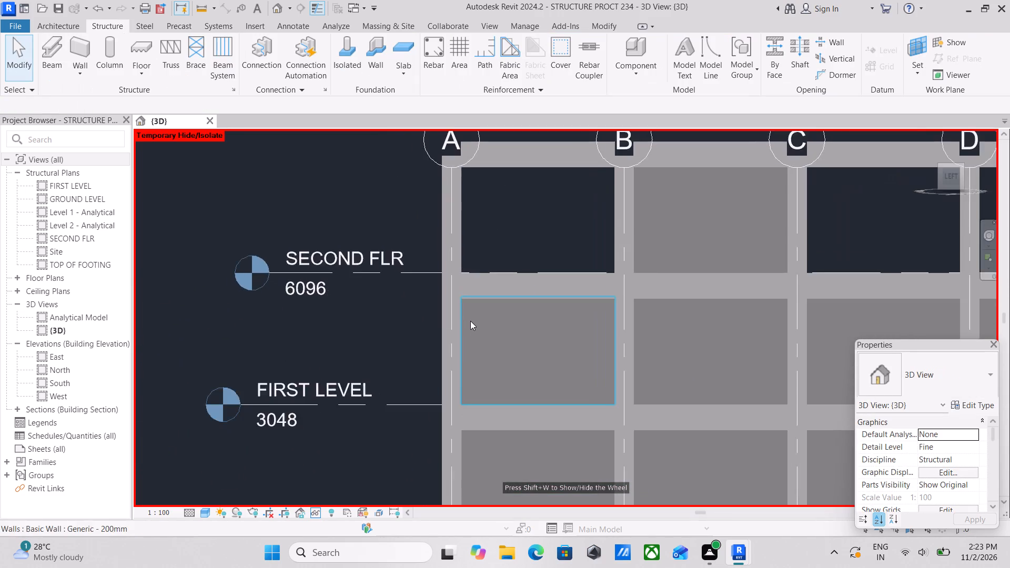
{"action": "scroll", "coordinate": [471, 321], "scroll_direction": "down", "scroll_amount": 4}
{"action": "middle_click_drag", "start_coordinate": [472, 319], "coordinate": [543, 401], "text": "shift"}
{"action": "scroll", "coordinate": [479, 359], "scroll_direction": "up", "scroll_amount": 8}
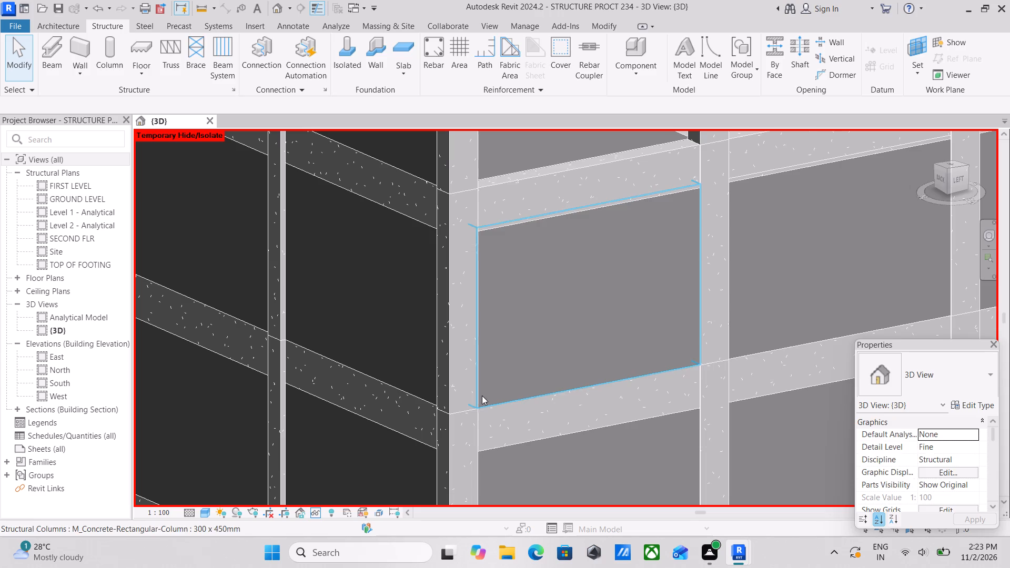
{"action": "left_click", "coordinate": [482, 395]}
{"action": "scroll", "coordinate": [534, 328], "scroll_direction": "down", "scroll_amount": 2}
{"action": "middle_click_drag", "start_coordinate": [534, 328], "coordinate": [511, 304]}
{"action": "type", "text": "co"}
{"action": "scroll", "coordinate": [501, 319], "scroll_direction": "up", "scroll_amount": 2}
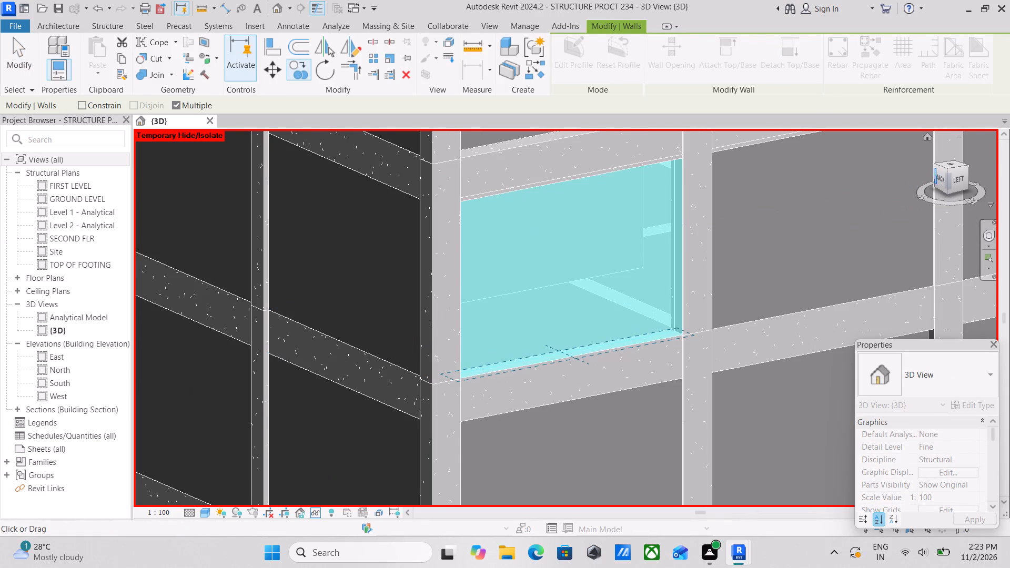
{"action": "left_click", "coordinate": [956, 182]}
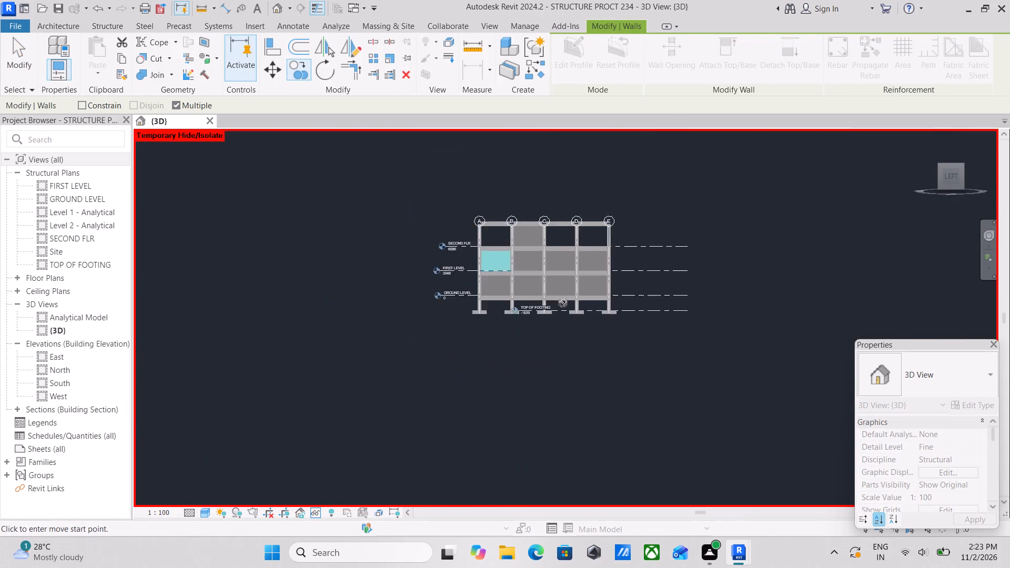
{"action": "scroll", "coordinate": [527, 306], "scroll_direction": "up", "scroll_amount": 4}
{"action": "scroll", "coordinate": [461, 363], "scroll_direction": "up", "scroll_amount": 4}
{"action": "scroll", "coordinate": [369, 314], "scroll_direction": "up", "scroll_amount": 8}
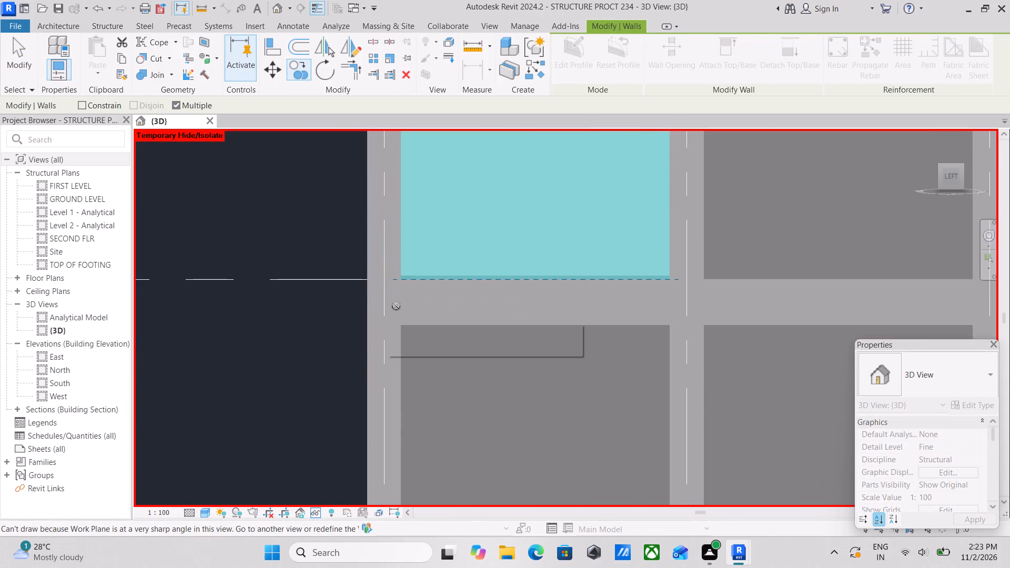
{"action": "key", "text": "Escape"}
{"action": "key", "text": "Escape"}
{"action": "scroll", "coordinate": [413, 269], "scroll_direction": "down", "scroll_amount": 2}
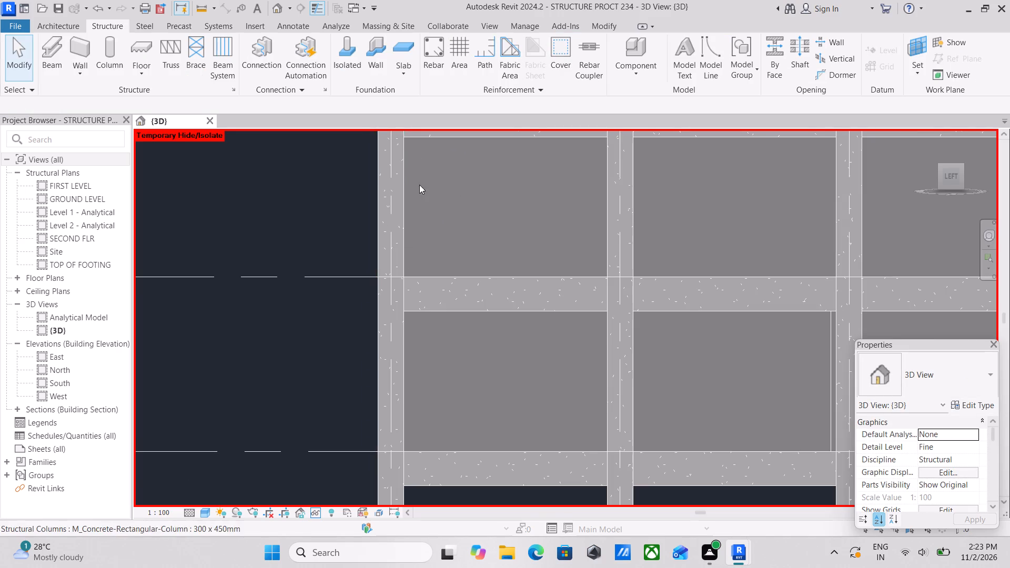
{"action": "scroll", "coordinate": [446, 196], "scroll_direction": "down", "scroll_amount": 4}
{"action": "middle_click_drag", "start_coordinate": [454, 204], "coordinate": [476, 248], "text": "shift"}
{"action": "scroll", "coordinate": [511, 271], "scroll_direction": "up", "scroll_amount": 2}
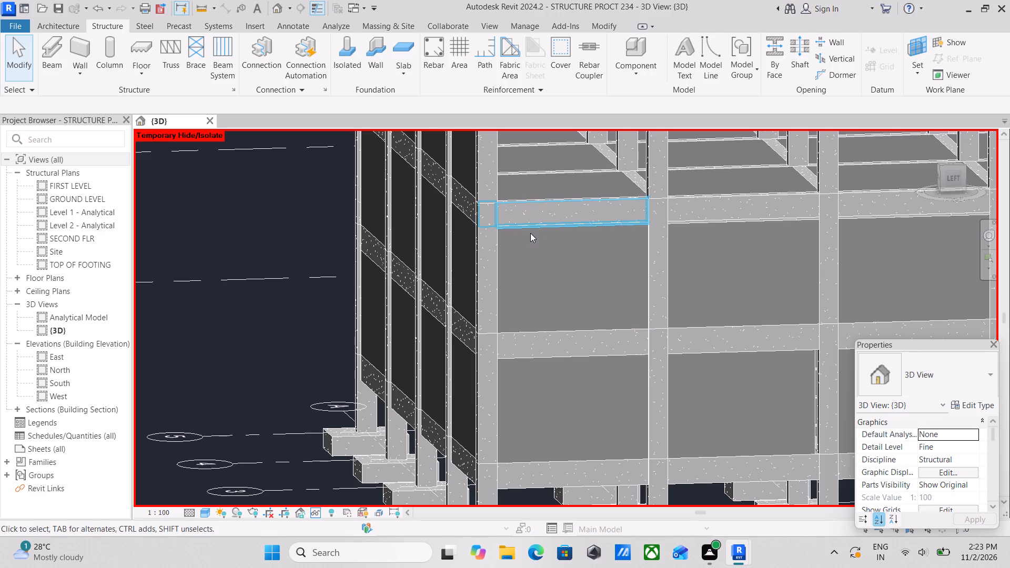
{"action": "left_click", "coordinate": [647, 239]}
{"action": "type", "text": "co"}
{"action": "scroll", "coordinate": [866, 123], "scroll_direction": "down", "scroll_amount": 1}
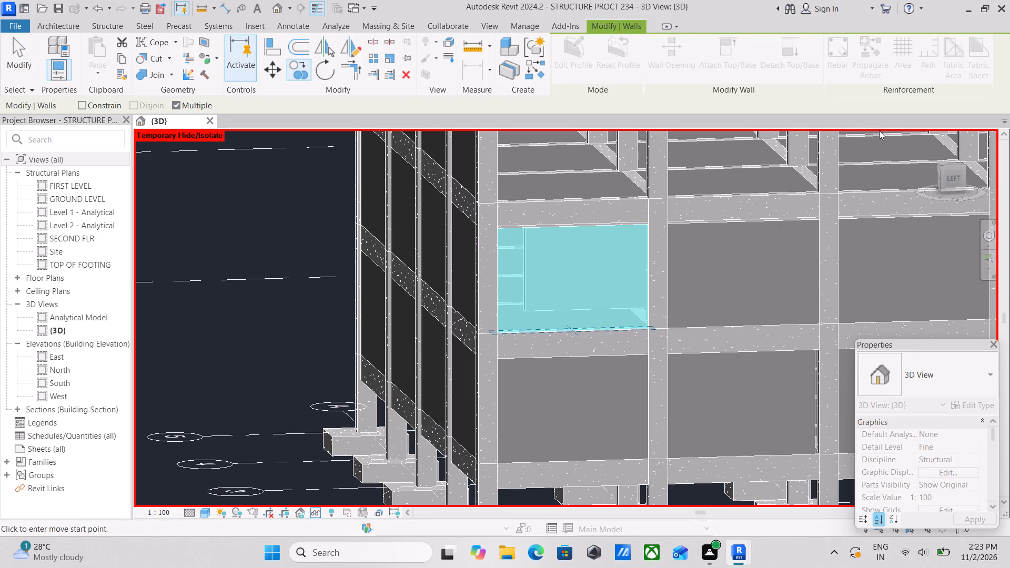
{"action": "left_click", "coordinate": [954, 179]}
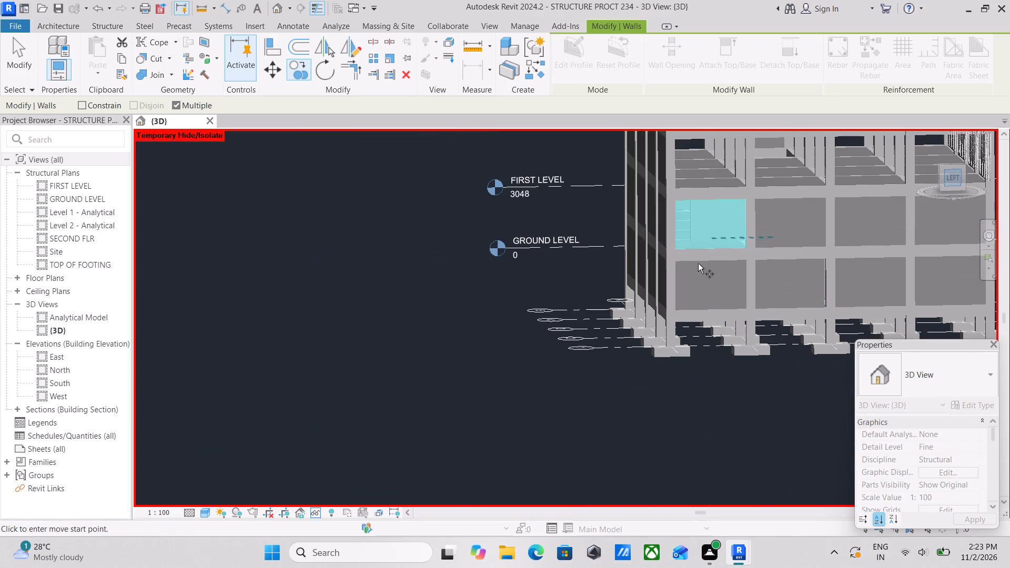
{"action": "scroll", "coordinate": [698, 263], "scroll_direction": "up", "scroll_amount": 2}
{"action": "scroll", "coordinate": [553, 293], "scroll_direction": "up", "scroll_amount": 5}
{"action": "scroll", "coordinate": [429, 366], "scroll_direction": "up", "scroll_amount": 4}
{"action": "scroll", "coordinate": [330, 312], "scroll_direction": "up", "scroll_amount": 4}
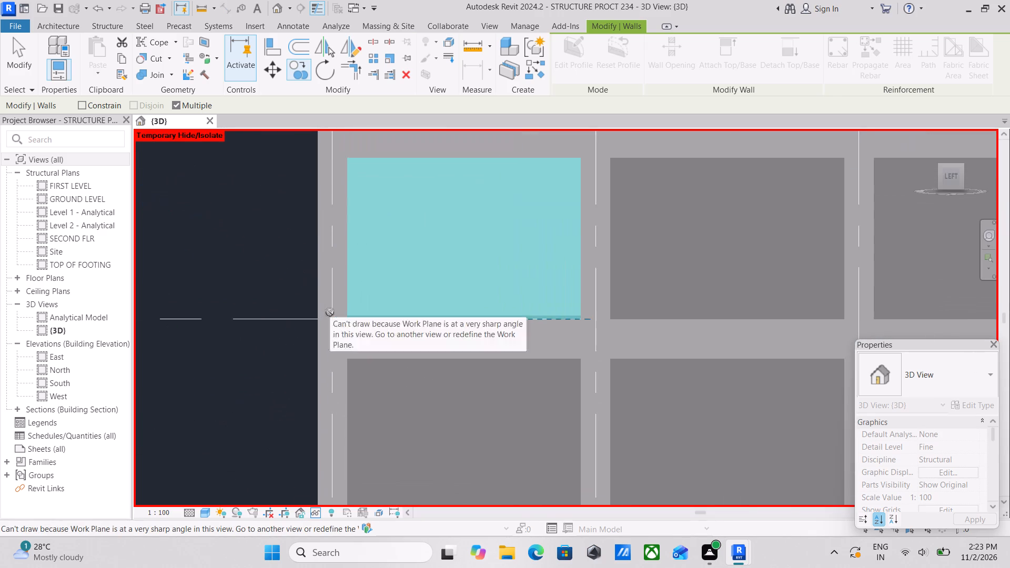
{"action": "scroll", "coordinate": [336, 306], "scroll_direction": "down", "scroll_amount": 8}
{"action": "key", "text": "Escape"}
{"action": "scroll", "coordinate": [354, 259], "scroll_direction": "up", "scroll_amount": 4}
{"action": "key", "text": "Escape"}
In the Left orientation, copy the first-level wall between grids A and B up to the second-floor bay directly above.
{"action": "scroll", "coordinate": [359, 266], "scroll_direction": "down", "scroll_amount": 3}
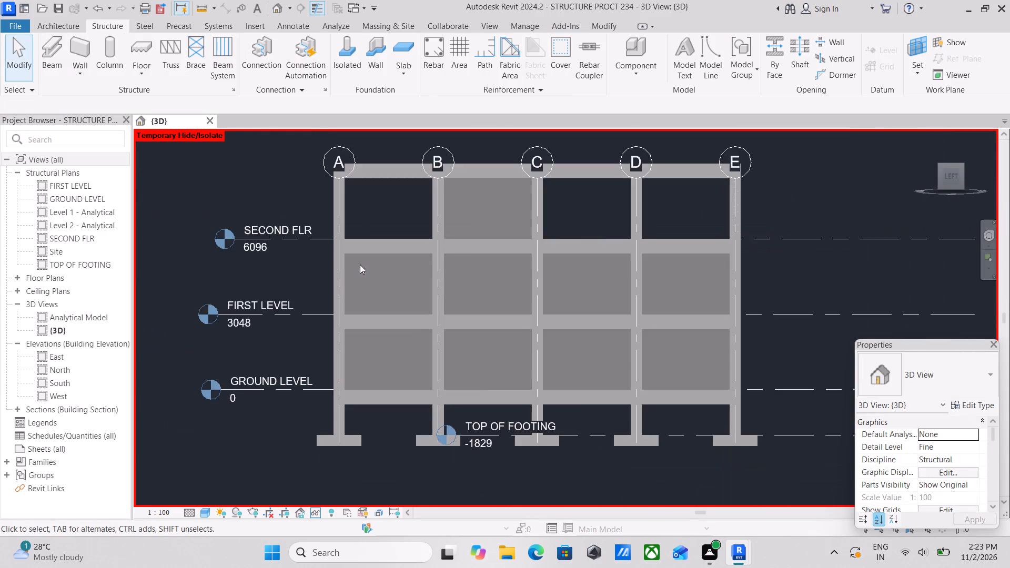
{"action": "middle_click_drag", "start_coordinate": [360, 264], "coordinate": [411, 352]}
{"action": "middle_click_drag", "start_coordinate": [464, 366], "coordinate": [443, 314]}
{"action": "scroll", "coordinate": [513, 329], "scroll_direction": "up", "scroll_amount": 4}
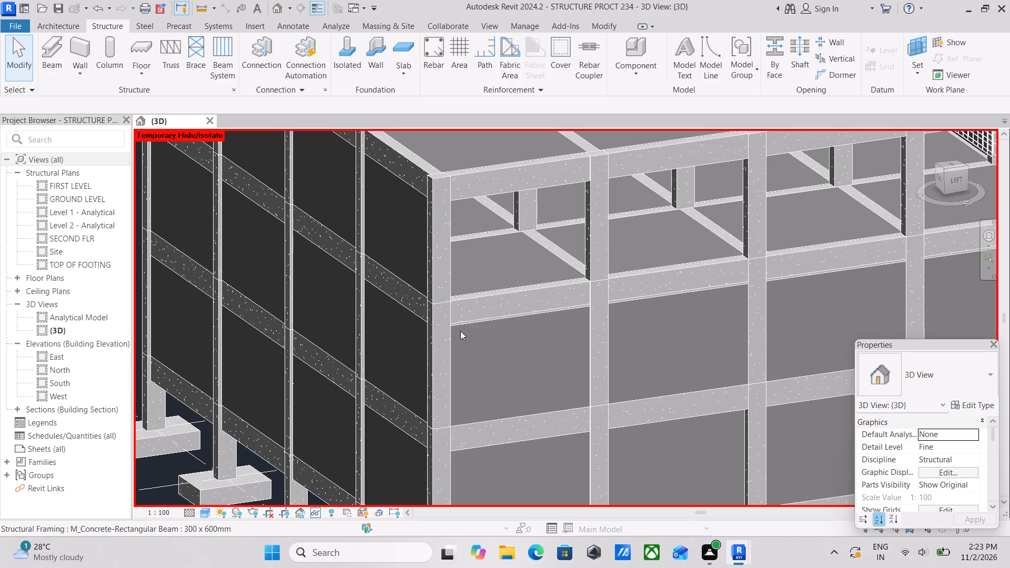
{"action": "left_click", "coordinate": [456, 329]}
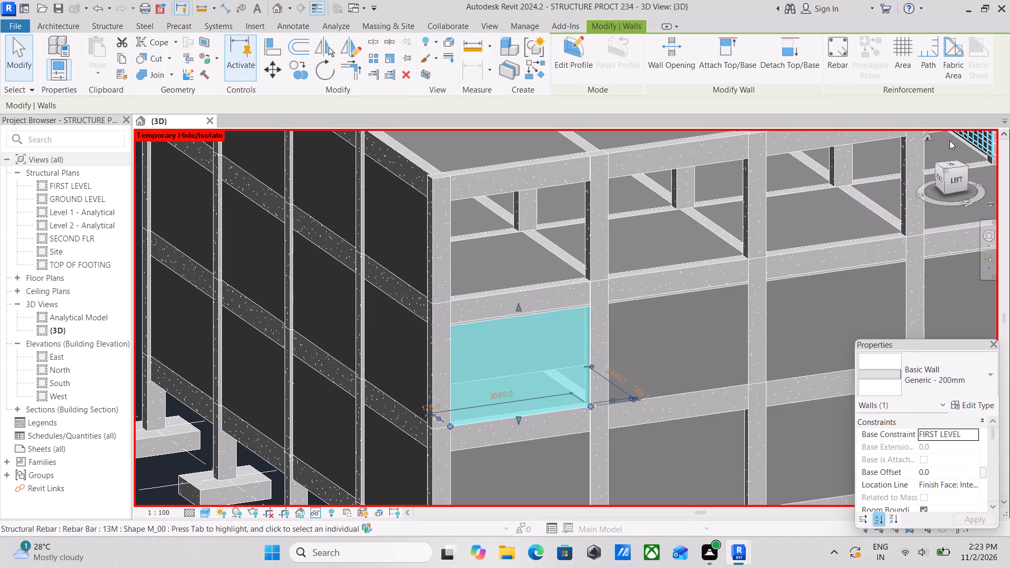
{"action": "left_click", "coordinate": [952, 181]}
{"action": "scroll", "coordinate": [711, 220], "scroll_direction": "down", "scroll_amount": 5}
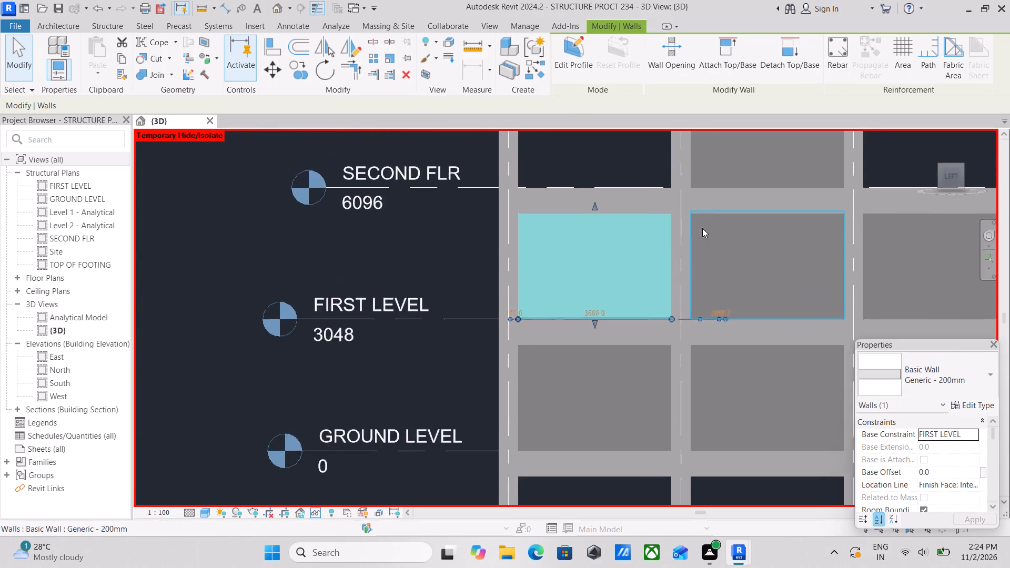
{"action": "scroll", "coordinate": [702, 228], "scroll_direction": "down", "scroll_amount": 2}
{"action": "middle_click_drag", "start_coordinate": [701, 229], "coordinate": [687, 270]}
{"action": "type", "text": "co"}
{"action": "scroll", "coordinate": [569, 330], "scroll_direction": "up", "scroll_amount": 3}
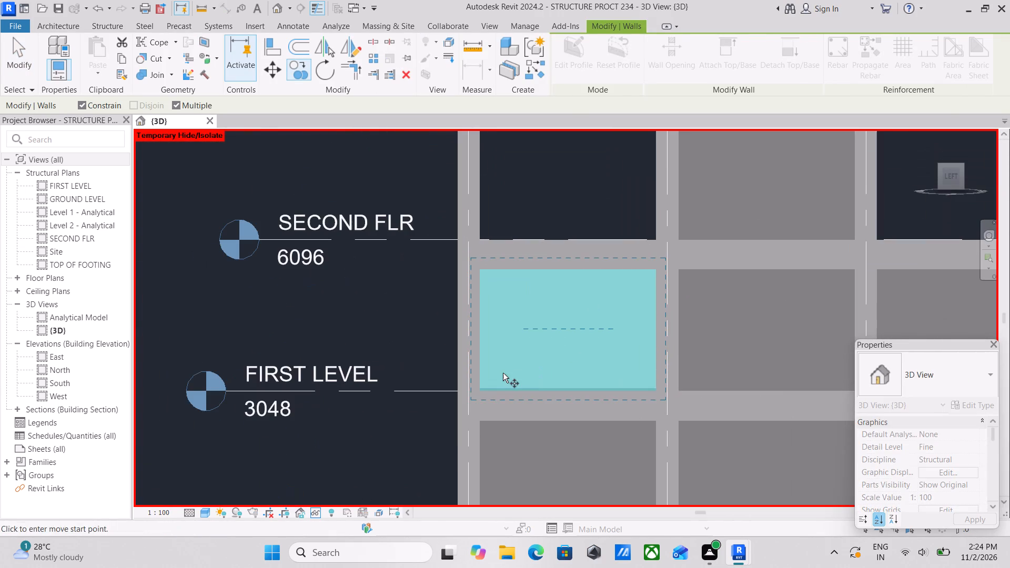
{"action": "left_click", "coordinate": [481, 392]}
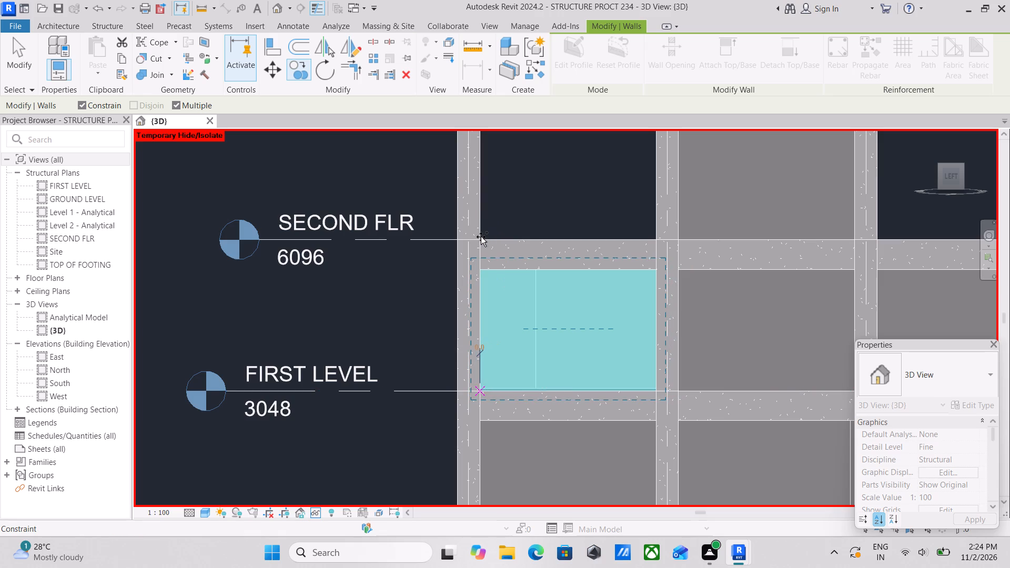
{"action": "left_click", "coordinate": [80, 105]}
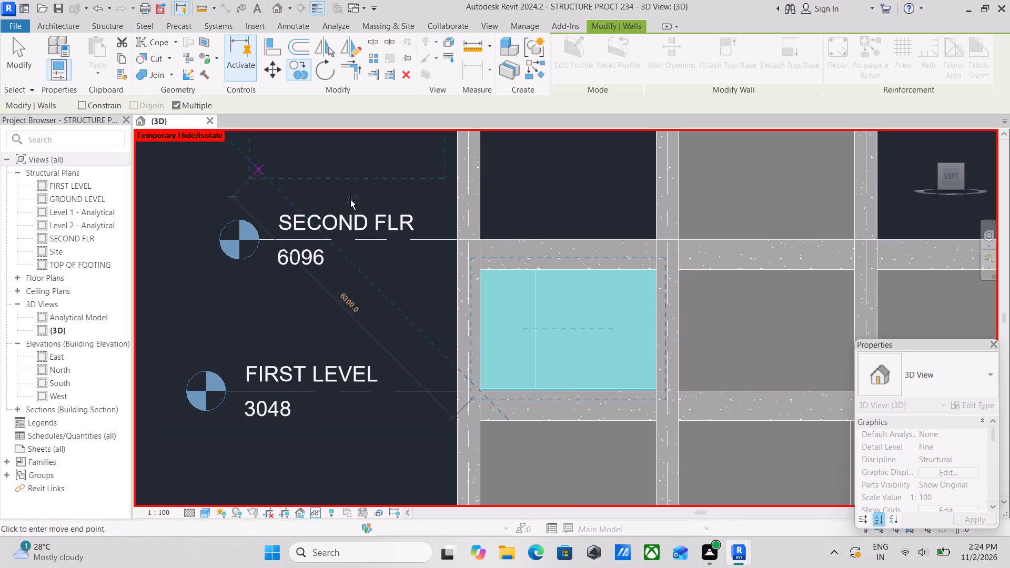
{"action": "left_click", "coordinate": [479, 239]}
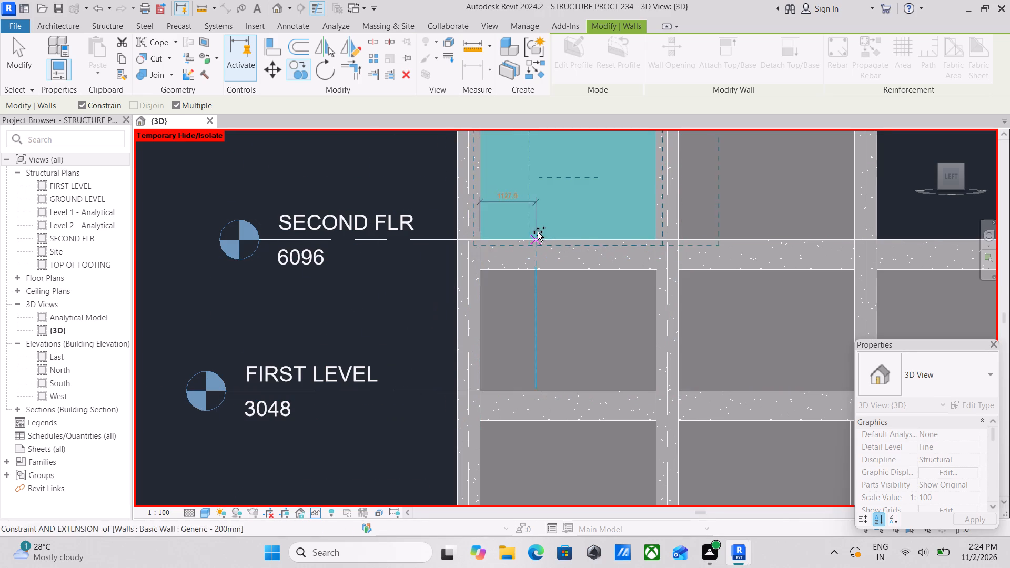
Place further wall copies in the second-floor bays between grids C and D and between D and E, and end the Copy command.
{"action": "scroll", "coordinate": [538, 232], "scroll_direction": "down", "scroll_amount": 1}
{"action": "middle_click_drag", "start_coordinate": [538, 232], "coordinate": [357, 255]}
{"action": "scroll", "coordinate": [357, 255], "scroll_direction": "up", "scroll_amount": 1}
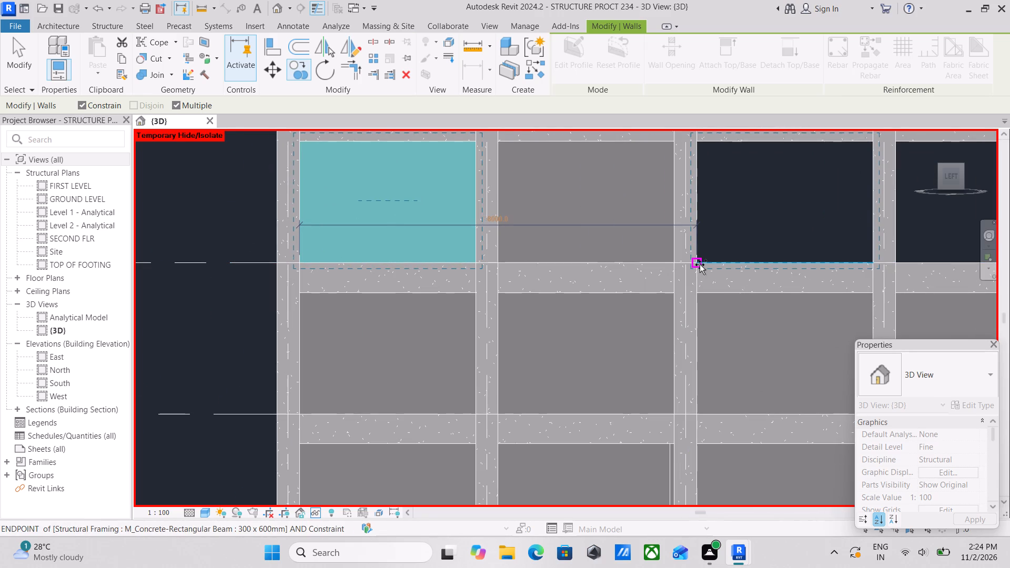
{"action": "left_click", "coordinate": [700, 265]}
{"action": "scroll", "coordinate": [704, 253], "scroll_direction": "down", "scroll_amount": 1}
{"action": "middle_click_drag", "start_coordinate": [704, 253], "coordinate": [674, 255]}
{"action": "scroll", "coordinate": [825, 254], "scroll_direction": "down", "scroll_amount": 1}
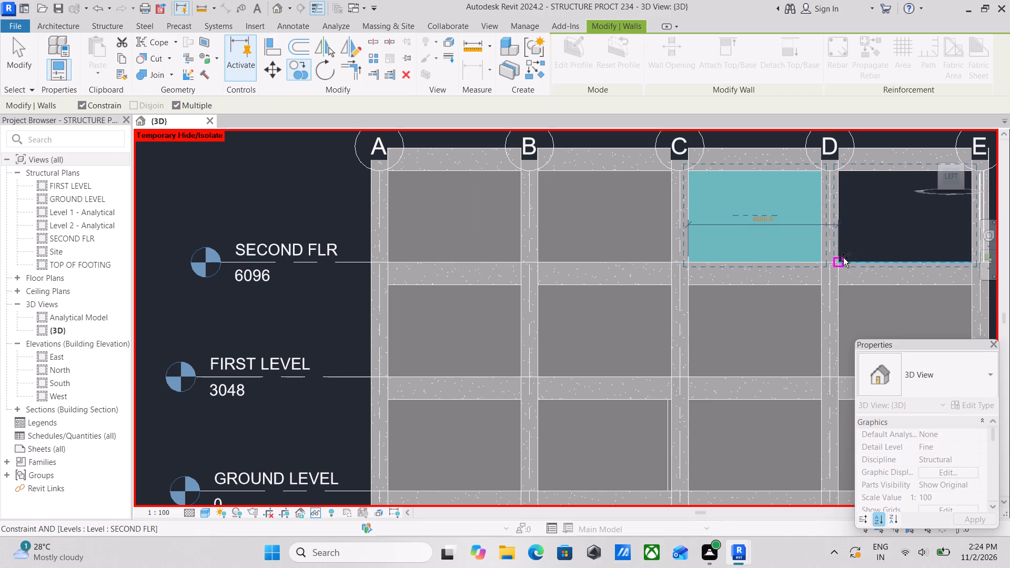
{"action": "left_click", "coordinate": [841, 260]}
{"action": "scroll", "coordinate": [841, 258], "scroll_direction": "down", "scroll_amount": 8}
{"action": "scroll", "coordinate": [776, 252], "scroll_direction": "down", "scroll_amount": 3}
{"action": "key", "text": "Escape"}
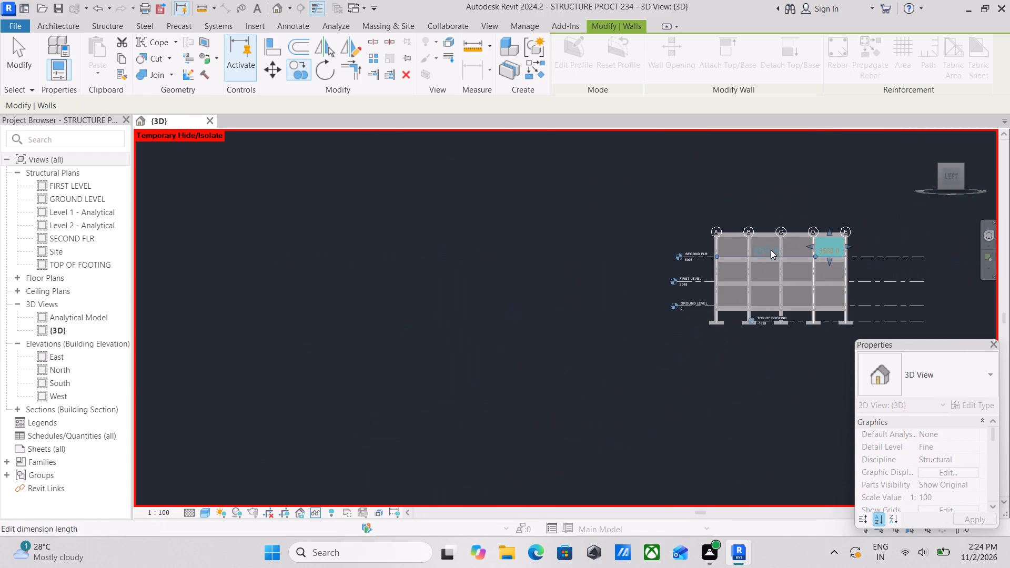
{"action": "scroll", "coordinate": [764, 259], "scroll_direction": "down", "scroll_amount": 4}
{"action": "key", "text": "Escape"}
Examine the second-floor infill walls and bays on the building's left, right, back and front faces.
{"action": "middle_click_drag", "start_coordinate": [723, 273], "coordinate": [810, 373], "text": "shift"}
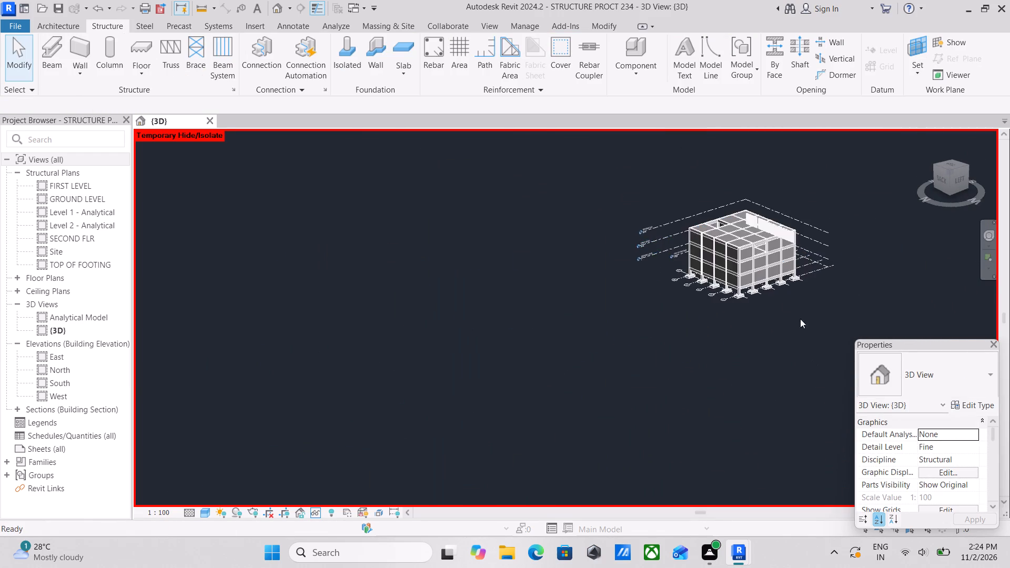
{"action": "scroll", "coordinate": [785, 299], "scroll_direction": "up", "scroll_amount": 5}
{"action": "scroll", "coordinate": [801, 192], "scroll_direction": "up", "scroll_amount": 4}
{"action": "scroll", "coordinate": [793, 188], "scroll_direction": "down", "scroll_amount": 1}
{"action": "middle_click_drag", "start_coordinate": [792, 188], "coordinate": [783, 250]}
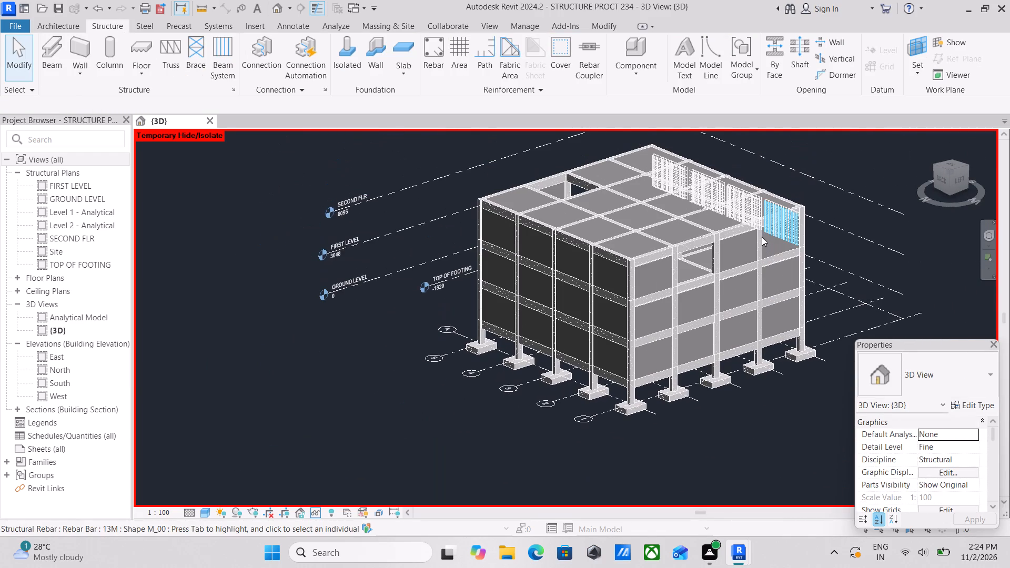
{"action": "key", "text": "Escape"}
{"action": "scroll", "coordinate": [764, 227], "scroll_direction": "down", "scroll_amount": 4}
{"action": "middle_click_drag", "start_coordinate": [690, 238], "coordinate": [827, 256], "text": "shift"}
{"action": "middle_click_drag", "start_coordinate": [601, 240], "coordinate": [721, 143], "text": "shift"}
{"action": "middle_click_drag", "start_coordinate": [659, 245], "coordinate": [676, 267]}
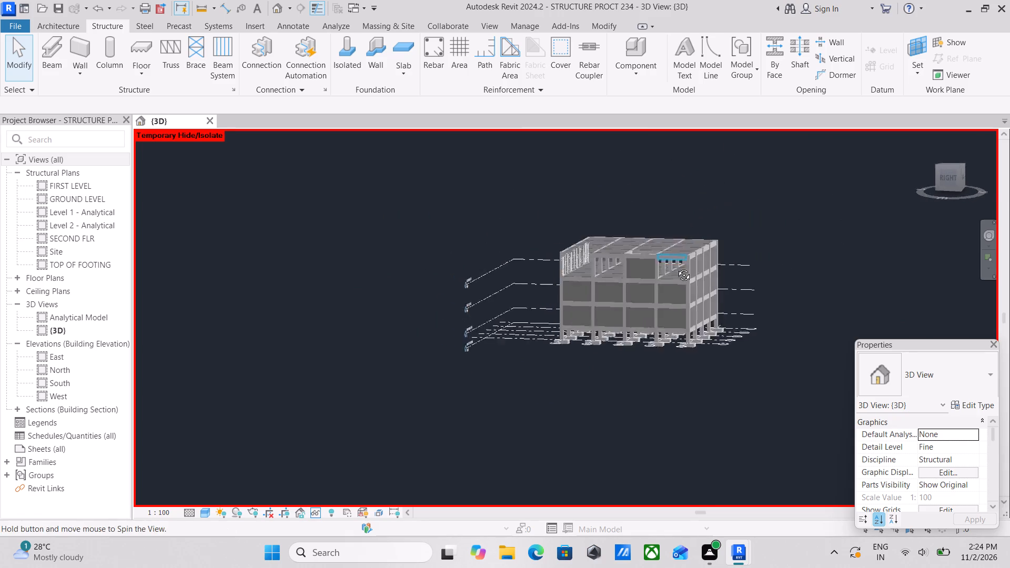
{"action": "middle_click_drag", "start_coordinate": [676, 267], "coordinate": [753, 350]}
{"action": "scroll", "coordinate": [753, 350], "scroll_direction": "up", "scroll_amount": 2}
{"action": "middle_click_drag", "start_coordinate": [726, 313], "coordinate": [551, 287]}
{"action": "scroll", "coordinate": [552, 286], "scroll_direction": "down", "scroll_amount": 3}
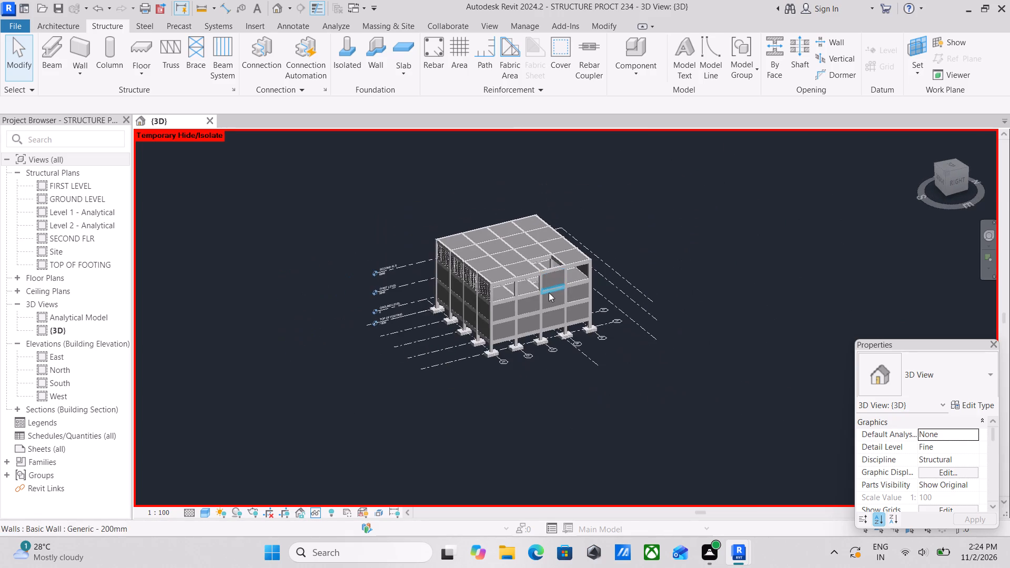
{"action": "middle_click_drag", "start_coordinate": [549, 292], "coordinate": [734, 250]}
{"action": "middle_click_drag", "start_coordinate": [637, 264], "coordinate": [665, 249], "text": "shift"}
{"action": "scroll", "coordinate": [643, 233], "scroll_direction": "up", "scroll_amount": 4}
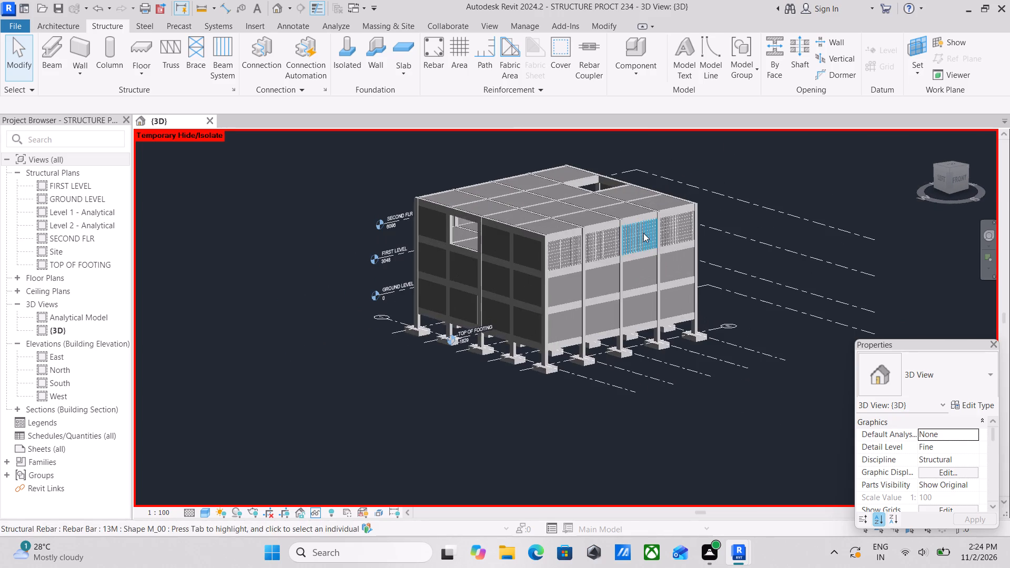
Temporarily hide the 13M rebar in the second-floor front walls together with all its matching instances.
{"action": "left_click", "coordinate": [643, 233]}
{"action": "type", "text": "sa"}
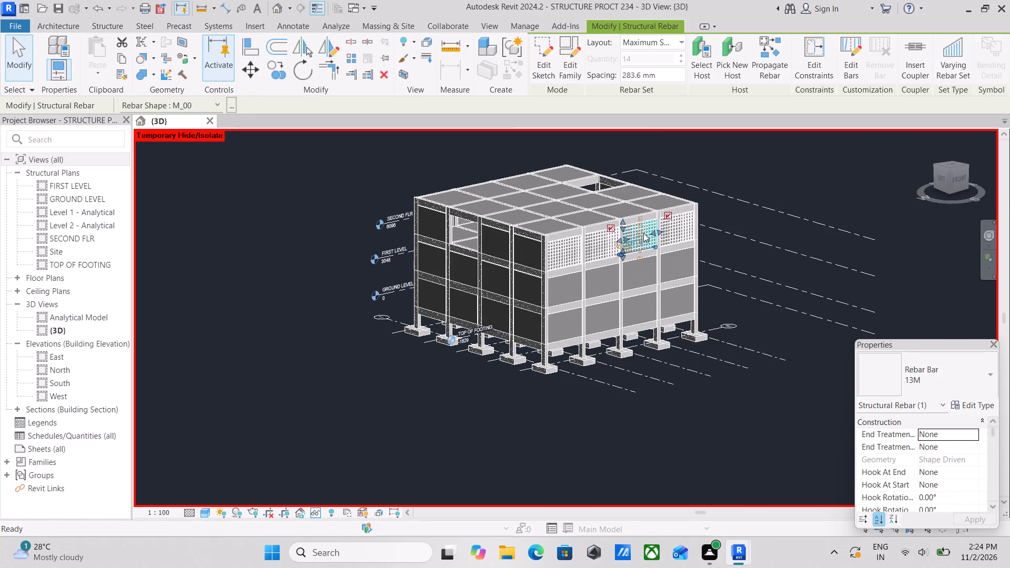
{"action": "scroll", "coordinate": [664, 247], "scroll_direction": "up", "scroll_amount": 1}
{"action": "type", "text": "hh"}
{"action": "scroll", "coordinate": [662, 242], "scroll_direction": "down", "scroll_amount": 1}
{"action": "middle_click_drag", "start_coordinate": [658, 247], "coordinate": [561, 256]}
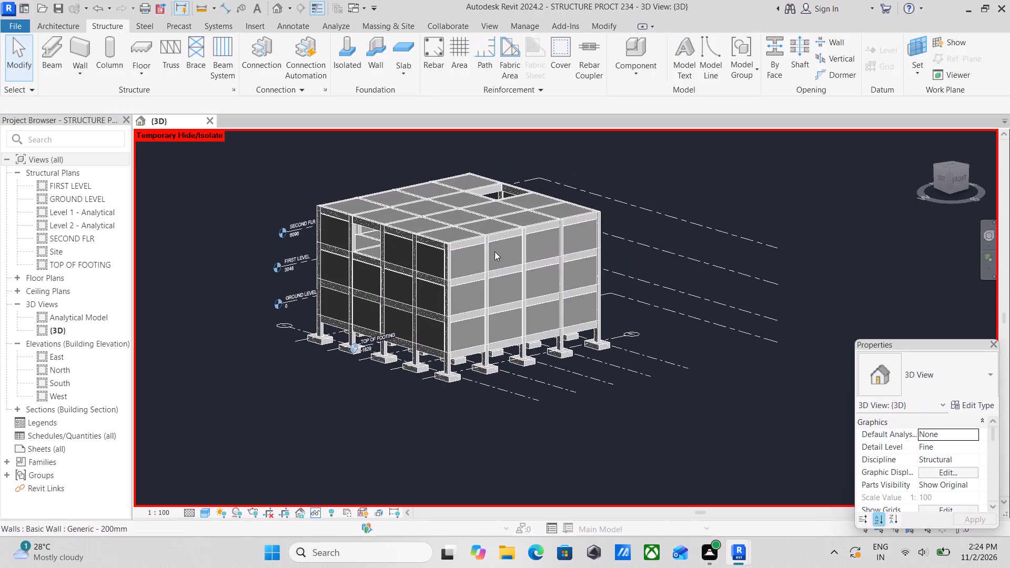
Copy the adjacent second-floor wall 4000 mm into the remaining open bay on the left face, snapped to the column's corner, and end the command.
{"action": "scroll", "coordinate": [359, 244], "scroll_direction": "up", "scroll_amount": 3}
{"action": "middle_click_drag", "start_coordinate": [406, 262], "coordinate": [445, 252], "text": "shift"}
{"action": "scroll", "coordinate": [407, 238], "scroll_direction": "up", "scroll_amount": 3}
{"action": "left_click", "coordinate": [430, 236]}
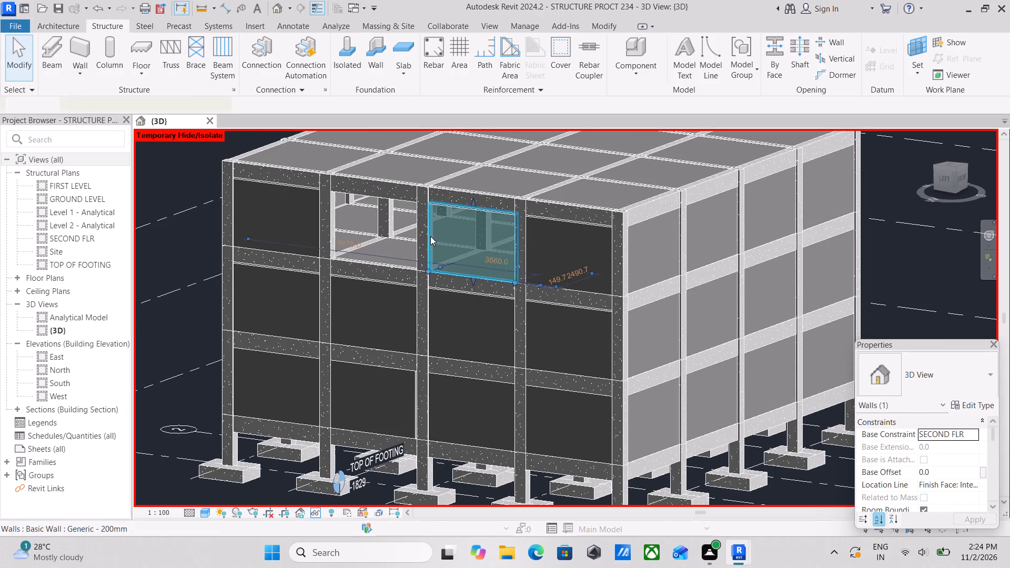
{"action": "scroll", "coordinate": [434, 254], "scroll_direction": "up", "scroll_amount": 8}
{"action": "type", "text": "co"}
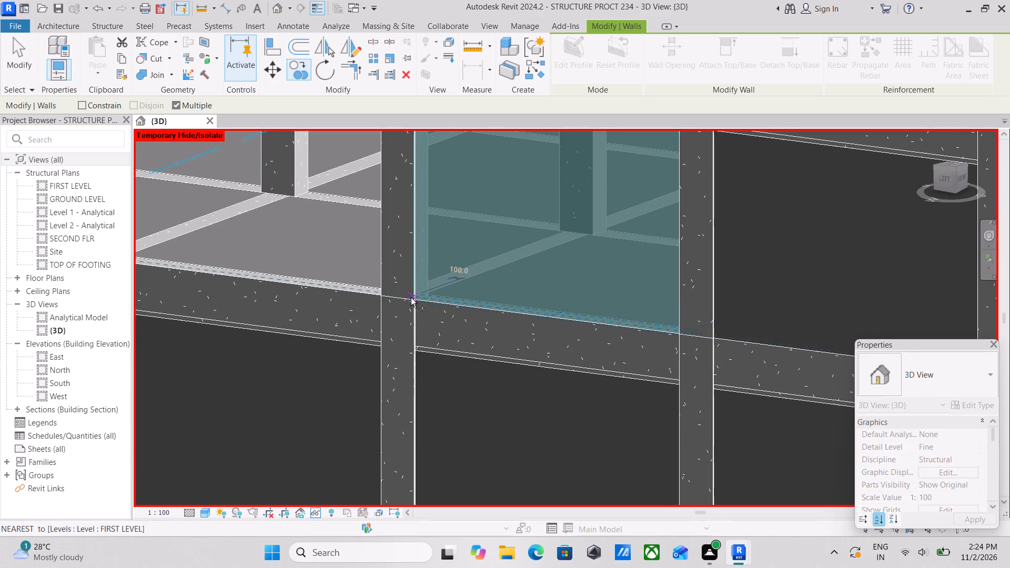
{"action": "scroll", "coordinate": [411, 298], "scroll_direction": "down", "scroll_amount": 1}
{"action": "middle_click_drag", "start_coordinate": [411, 299], "coordinate": [450, 303]}
{"action": "left_click", "coordinate": [452, 304]}
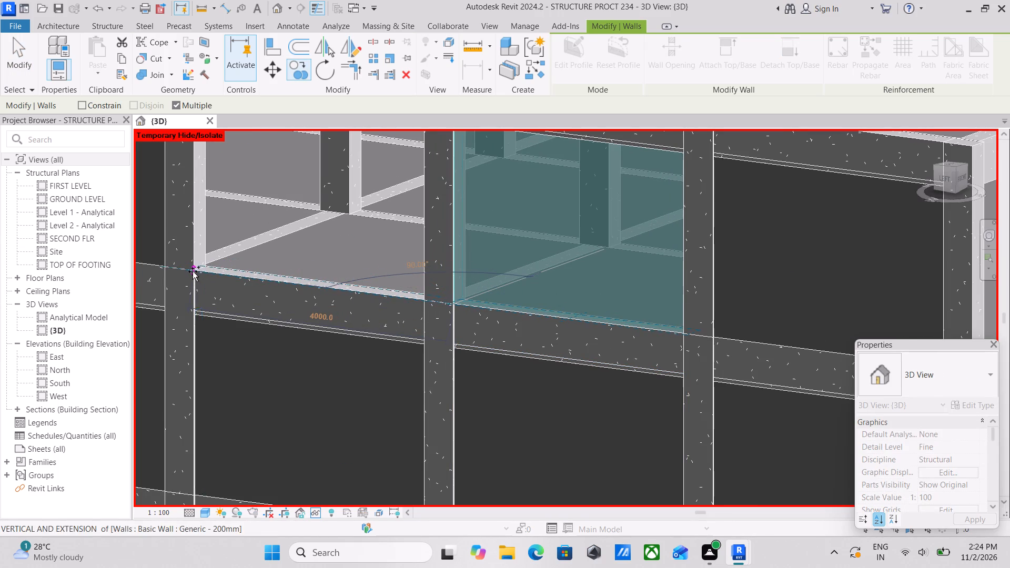
{"action": "scroll", "coordinate": [193, 271], "scroll_direction": "up", "scroll_amount": 7}
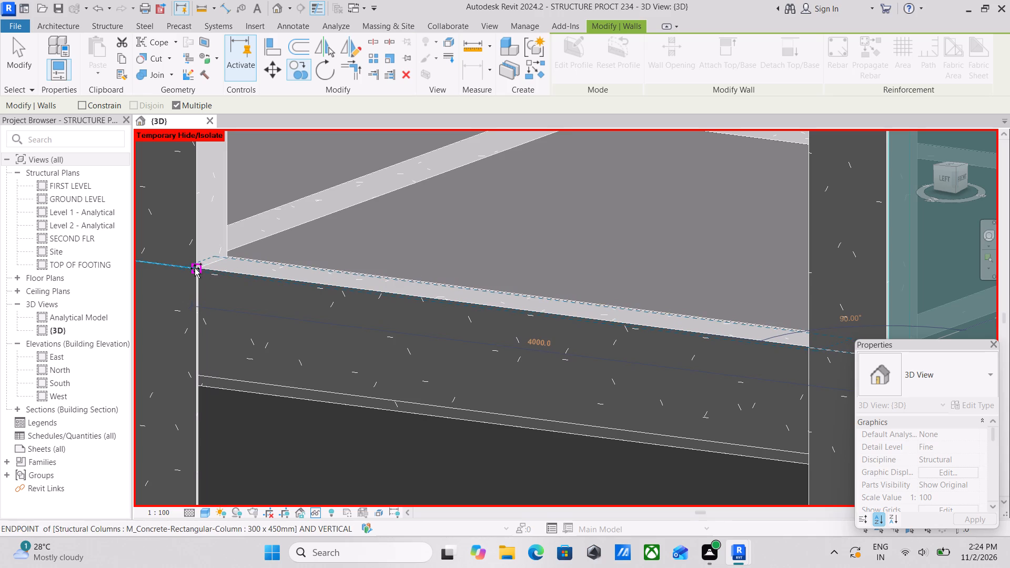
{"action": "left_click", "coordinate": [195, 268]}
{"action": "scroll", "coordinate": [195, 268], "scroll_direction": "down", "scroll_amount": 13}
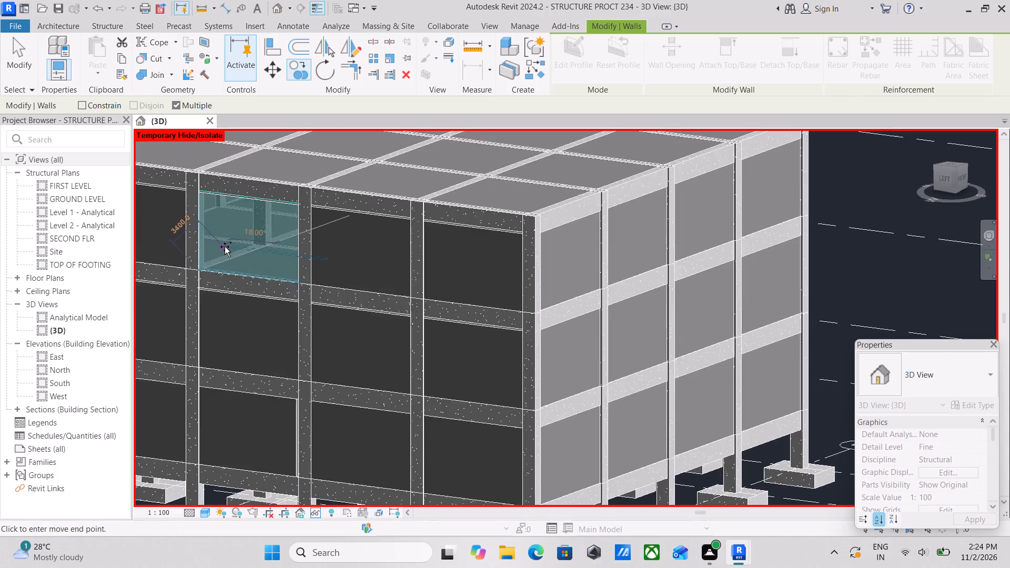
{"action": "scroll", "coordinate": [225, 247], "scroll_direction": "down", "scroll_amount": 5}
{"action": "key", "text": "Escape"}
{"action": "key", "text": "Escape"}
{"action": "scroll", "coordinate": [257, 243], "scroll_direction": "down", "scroll_amount": 3}
{"action": "key", "text": "Escape"}
Examine the infill walls on the building's left and front faces at all levels.
{"action": "scroll", "coordinate": [299, 255], "scroll_direction": "up", "scroll_amount": 10}
{"action": "scroll", "coordinate": [312, 270], "scroll_direction": "down", "scroll_amount": 1}
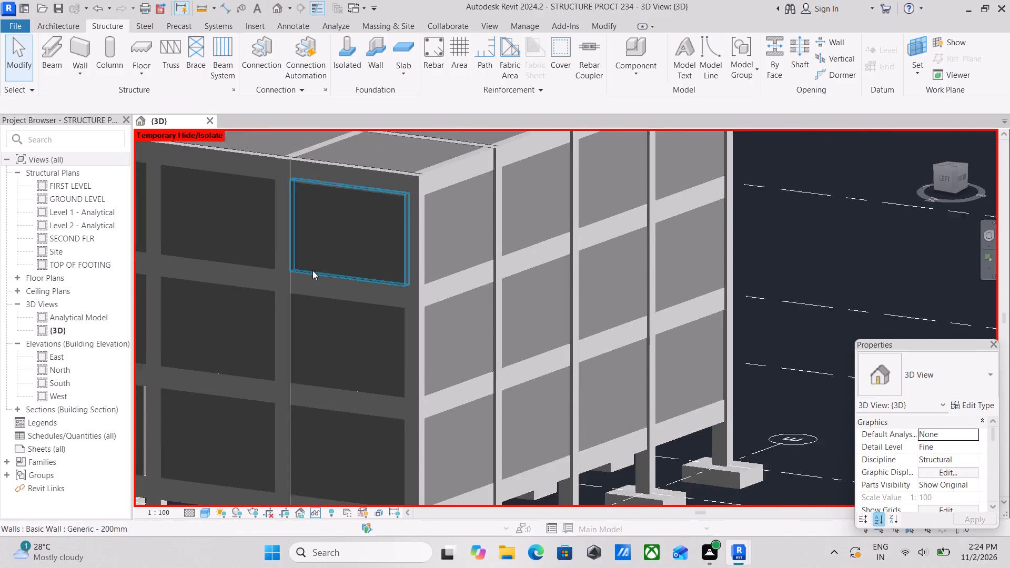
{"action": "scroll", "coordinate": [312, 270], "scroll_direction": "down", "scroll_amount": 2}
{"action": "middle_click_drag", "start_coordinate": [312, 269], "coordinate": [353, 234]}
{"action": "scroll", "coordinate": [361, 226], "scroll_direction": "up", "scroll_amount": 1}
{"action": "scroll", "coordinate": [378, 212], "scroll_direction": "down", "scroll_amount": 7}
{"action": "middle_click_drag", "start_coordinate": [378, 239], "coordinate": [352, 270], "text": "shift"}
{"action": "scroll", "coordinate": [352, 270], "scroll_direction": "up", "scroll_amount": 4}
{"action": "scroll", "coordinate": [400, 243], "scroll_direction": "up", "scroll_amount": 3}
{"action": "scroll", "coordinate": [458, 242], "scroll_direction": "down", "scroll_amount": 5}
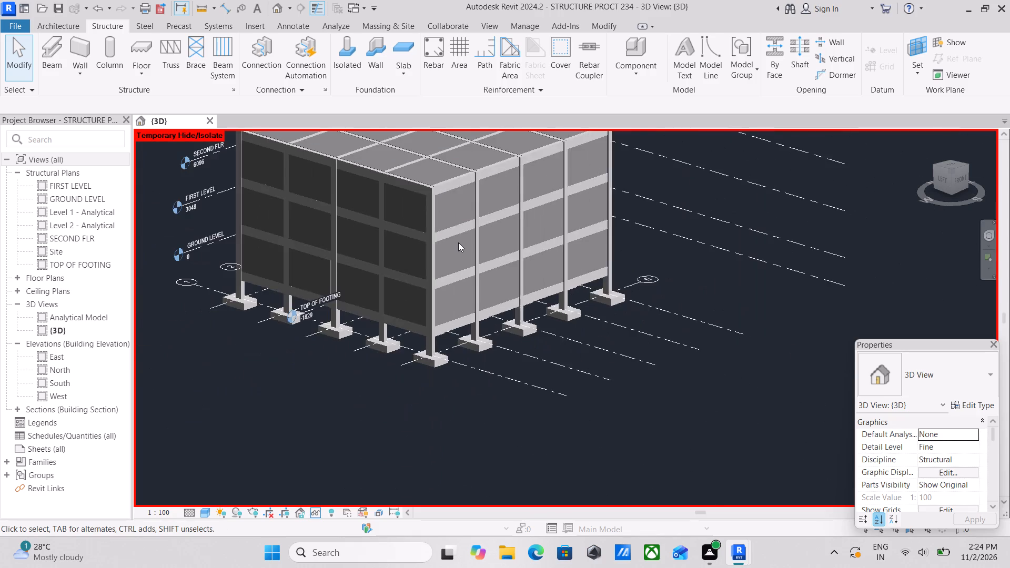
{"action": "scroll", "coordinate": [458, 244], "scroll_direction": "down", "scroll_amount": 3}
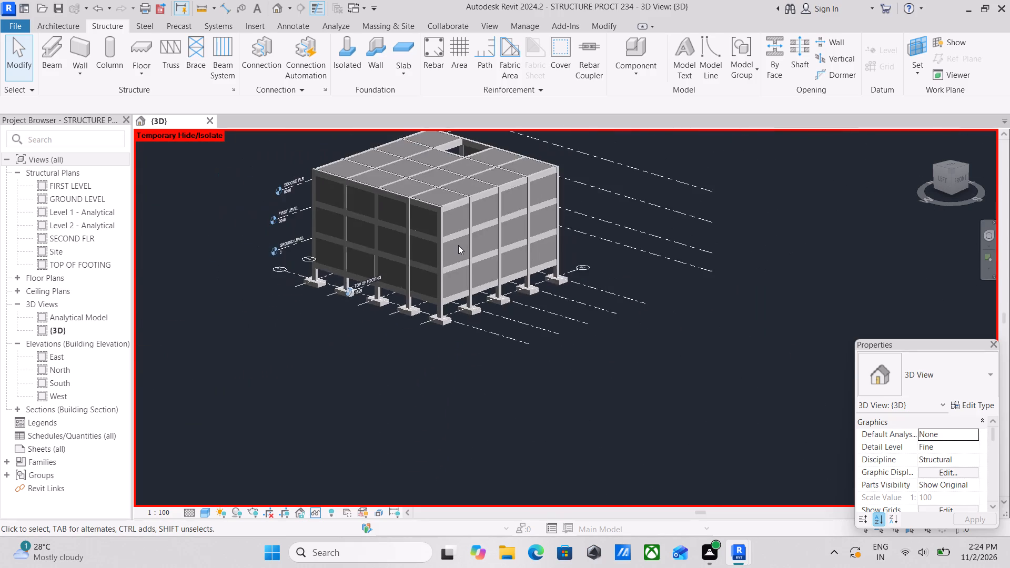
{"action": "scroll", "coordinate": [458, 245], "scroll_direction": "up", "scroll_amount": 10}
{"action": "scroll", "coordinate": [468, 231], "scroll_direction": "down", "scroll_amount": 4}
{"action": "middle_click", "coordinate": [468, 231]}
{"action": "scroll", "coordinate": [468, 236], "scroll_direction": "up", "scroll_amount": 1}
{"action": "scroll", "coordinate": [470, 229], "scroll_direction": "down", "scroll_amount": 5}
{"action": "middle_click_drag", "start_coordinate": [470, 229], "coordinate": [484, 272]}
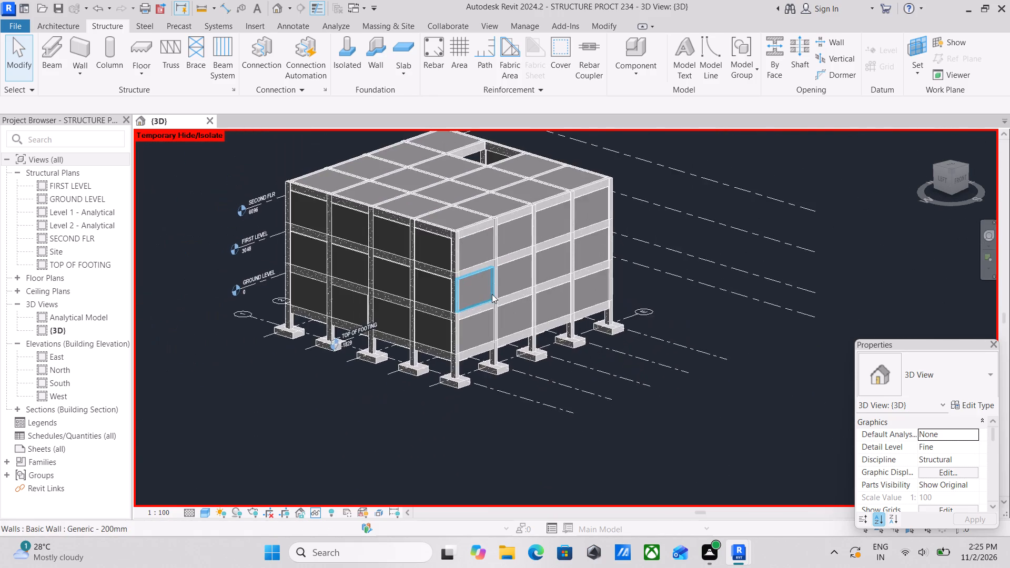
{"action": "scroll", "coordinate": [492, 294], "scroll_direction": "up", "scroll_amount": 4}
{"action": "scroll", "coordinate": [493, 238], "scroll_direction": "down", "scroll_amount": 5}
{"action": "middle_click", "coordinate": [493, 238]}
{"action": "scroll", "coordinate": [493, 238], "scroll_direction": "up", "scroll_amount": 4}
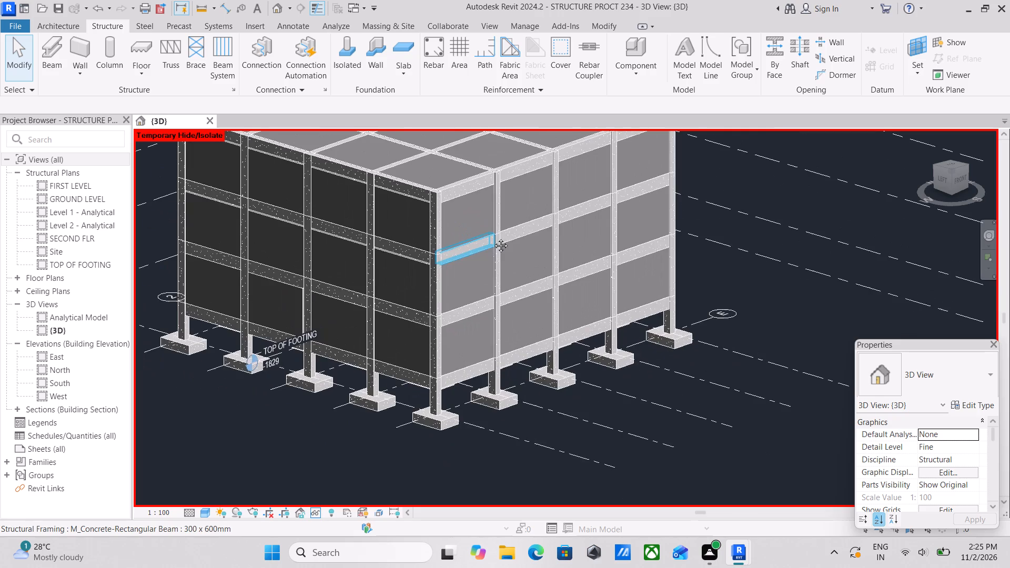
{"action": "middle_click", "coordinate": [493, 238]}
{"action": "middle_click_drag", "start_coordinate": [498, 176], "coordinate": [519, 251]}
{"action": "scroll", "coordinate": [527, 232], "scroll_direction": "down", "scroll_amount": 2}
{"action": "middle_click_drag", "start_coordinate": [537, 267], "coordinate": [543, 280]}
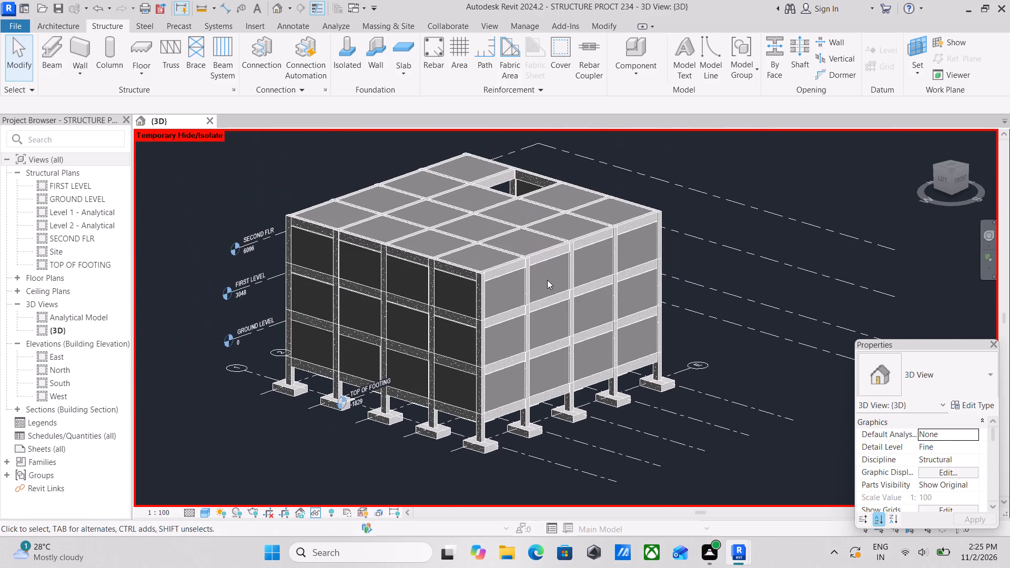
Open the Rendering settings, enable region rendering, and bring the region's right edge in to just beyond the building.
{"action": "type", "text": "rr"}
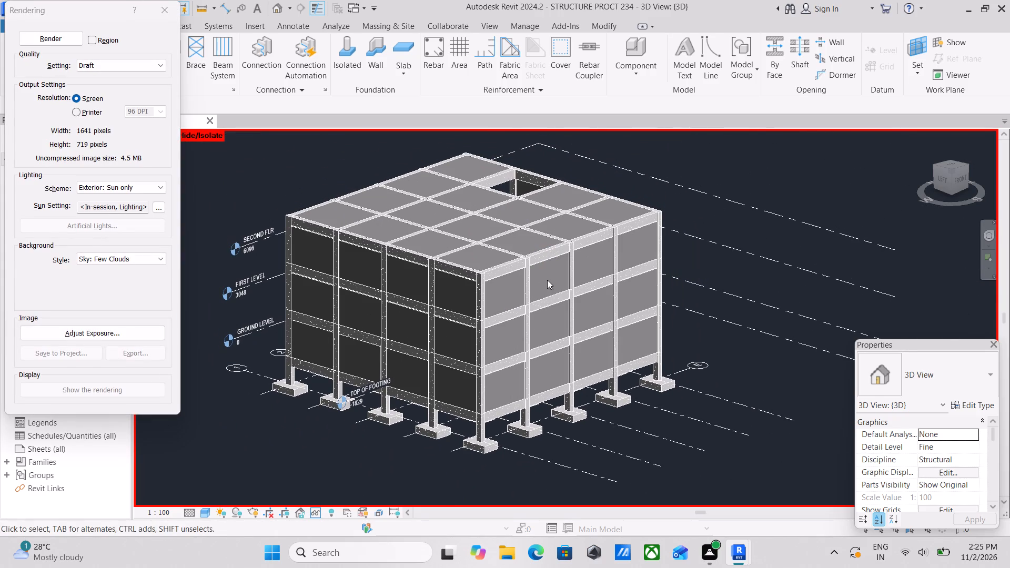
{"action": "left_click", "coordinate": [89, 36]}
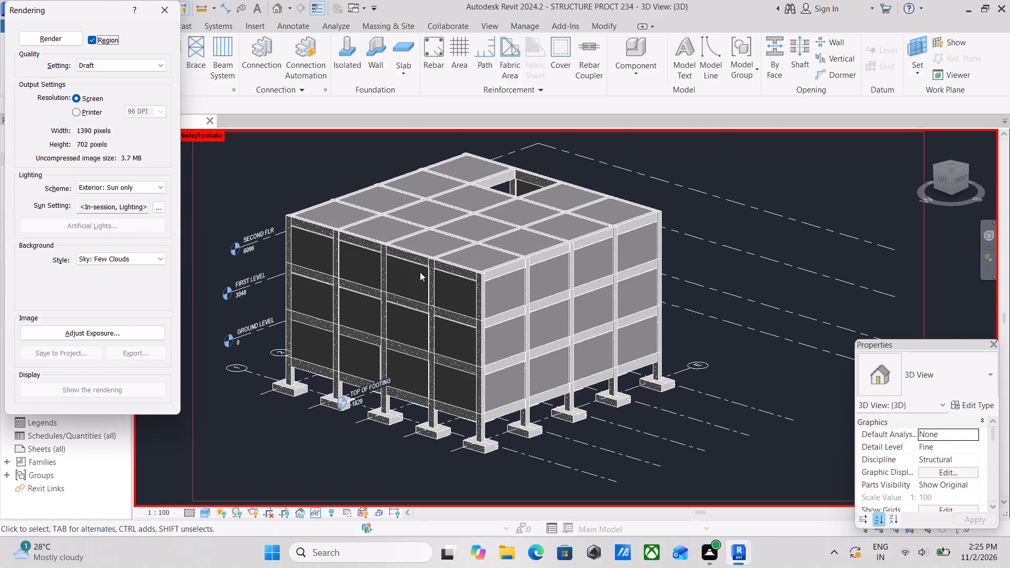
{"action": "scroll", "coordinate": [427, 271], "scroll_direction": "down", "scroll_amount": 3}
{"action": "left_click", "coordinate": [528, 174]}
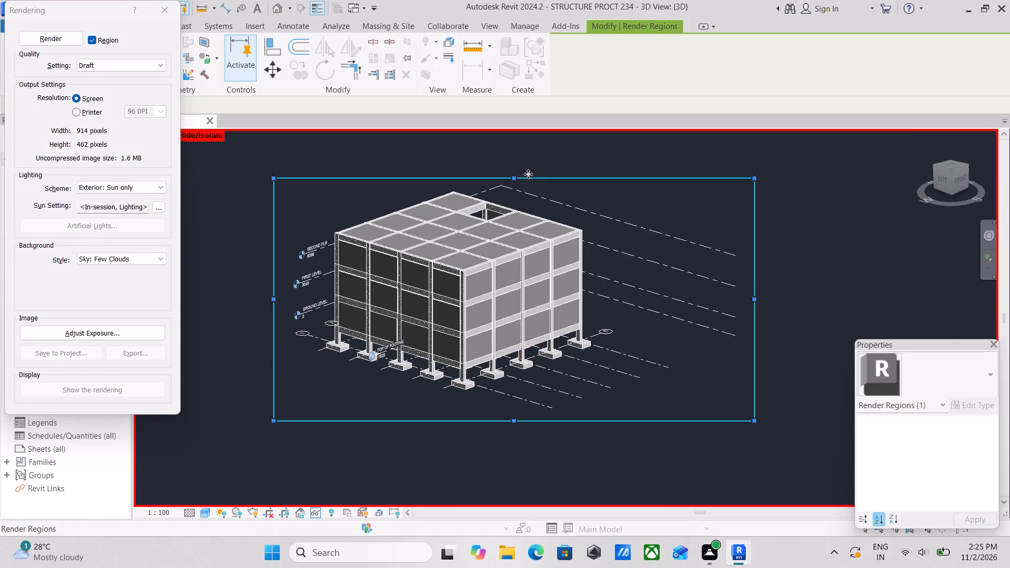
{"action": "left_click_drag", "start_coordinate": [511, 178], "coordinate": [510, 165]}
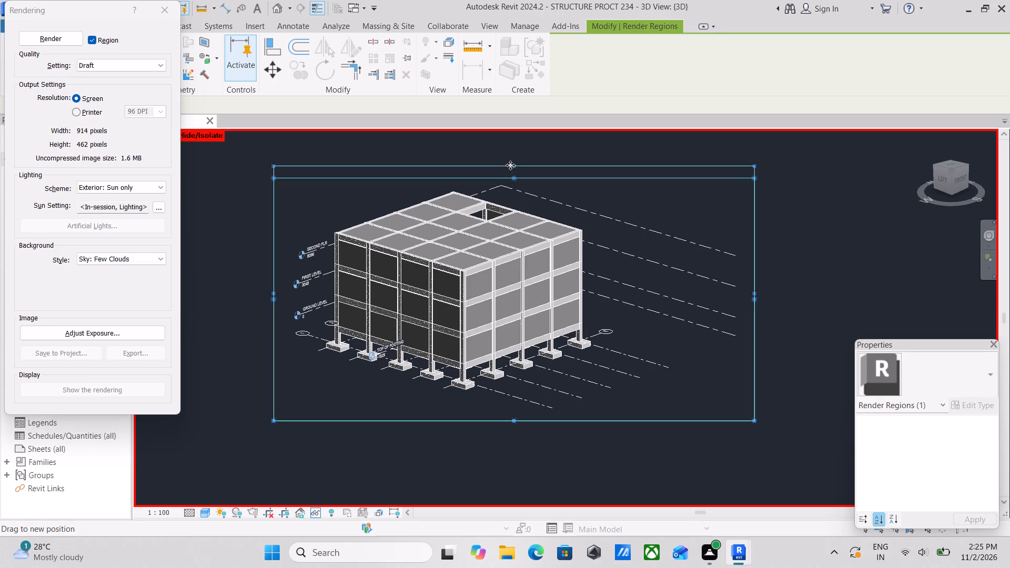
{"action": "scroll", "coordinate": [514, 179], "scroll_direction": "up", "scroll_amount": 1}
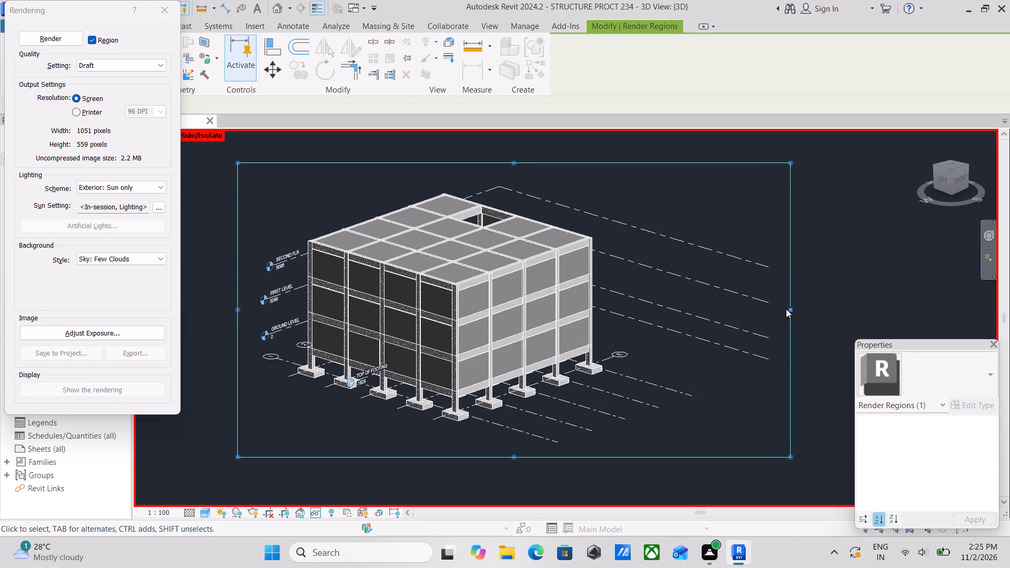
{"action": "left_click_drag", "start_coordinate": [788, 308], "coordinate": [758, 313]}
{"action": "left_click_drag", "start_coordinate": [757, 308], "coordinate": [644, 313]}
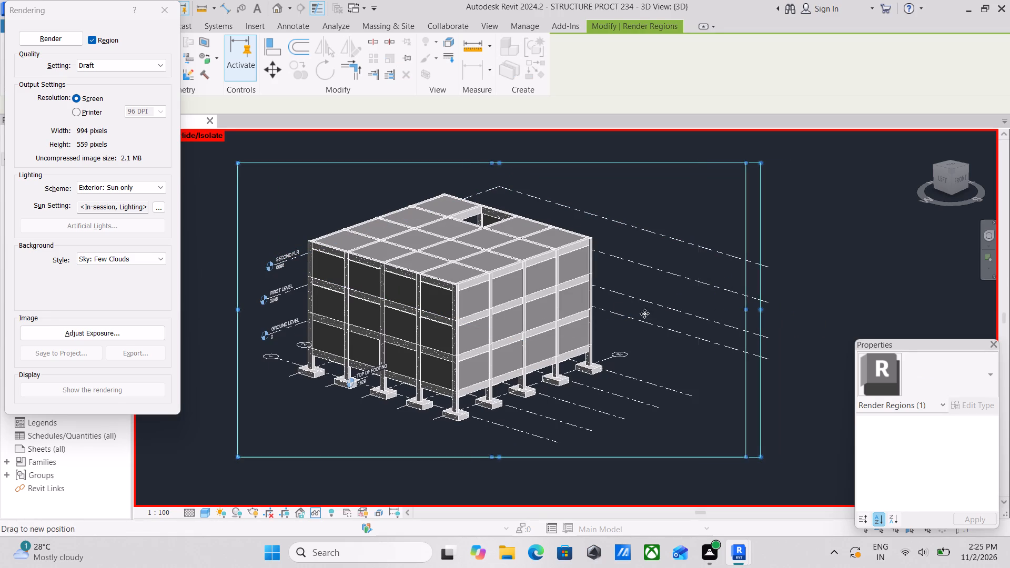
{"action": "left_click_drag", "start_coordinate": [644, 313], "coordinate": [609, 310]}
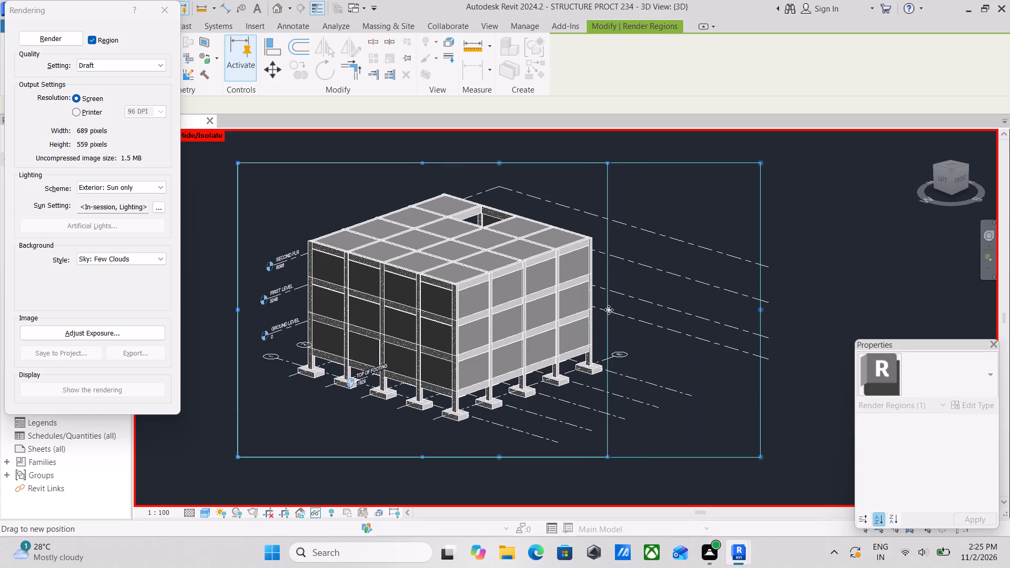
{"action": "left_click_drag", "start_coordinate": [609, 310], "coordinate": [615, 311]}
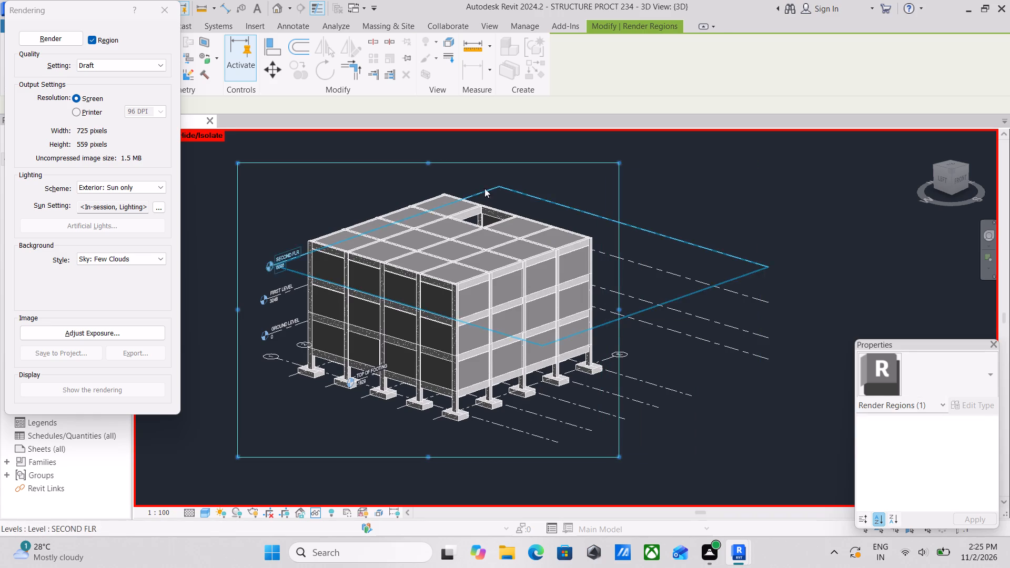
Tighten the top, left and bottom edges of the render region closely around the building.
{"action": "scroll", "coordinate": [442, 148], "scroll_direction": "up", "scroll_amount": 5}
{"action": "left_click_drag", "start_coordinate": [424, 185], "coordinate": [425, 194]}
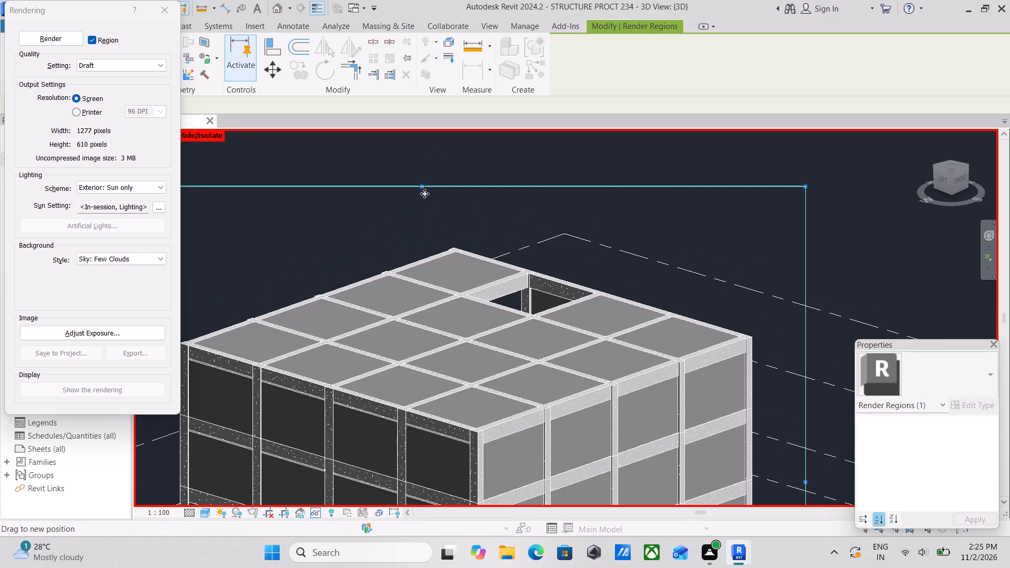
{"action": "left_click_drag", "start_coordinate": [425, 194], "coordinate": [423, 228]}
{"action": "scroll", "coordinate": [423, 228], "scroll_direction": "down", "scroll_amount": 6}
{"action": "middle_click_drag", "start_coordinate": [422, 228], "coordinate": [440, 209]}
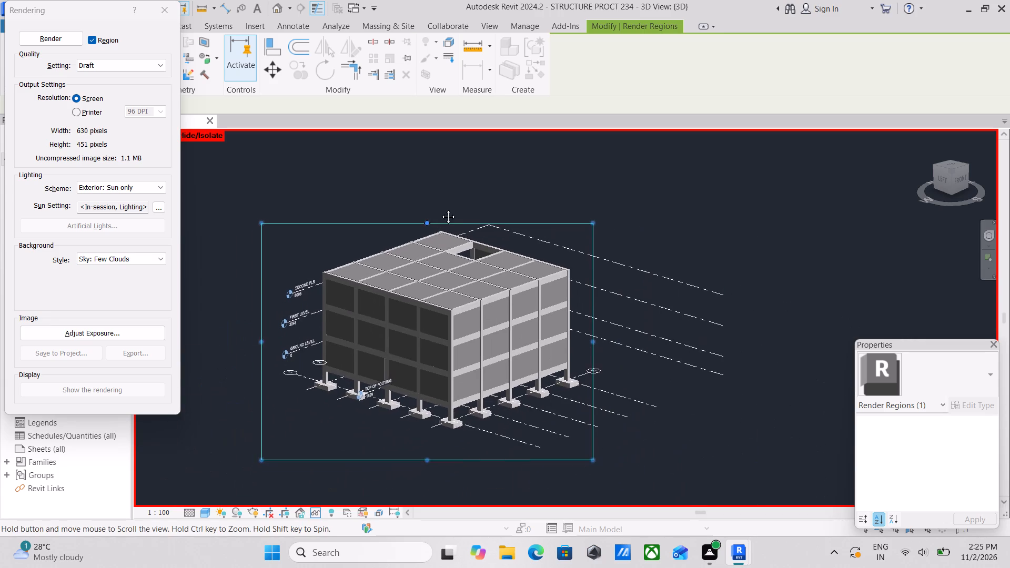
{"action": "middle_click_drag", "start_coordinate": [440, 209], "coordinate": [450, 197]}
{"action": "left_click_drag", "start_coordinate": [285, 319], "coordinate": [297, 318]}
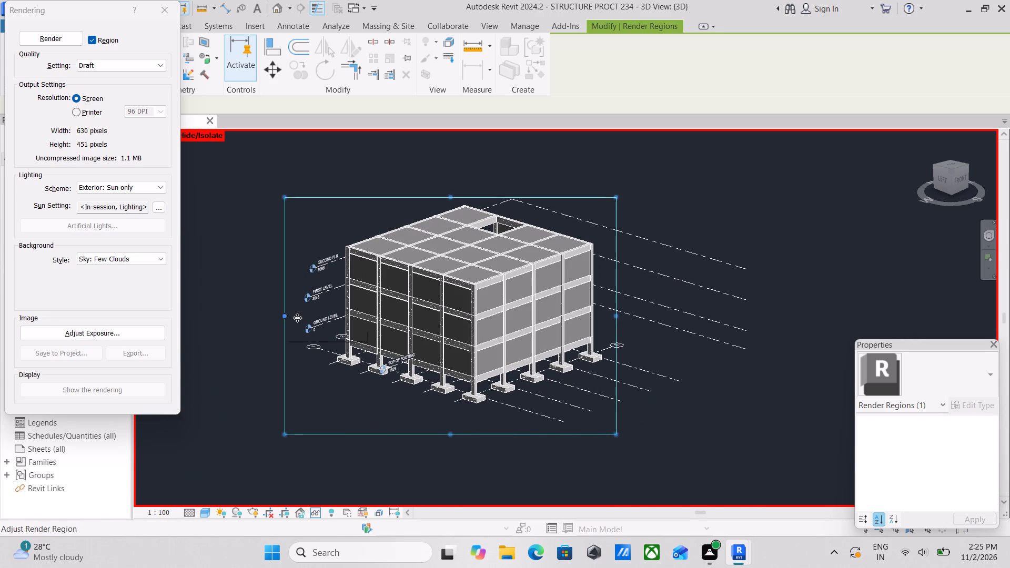
{"action": "left_click_drag", "start_coordinate": [297, 318], "coordinate": [324, 318]}
{"action": "left_click_drag", "start_coordinate": [465, 426], "coordinate": [470, 408]}
Set the render quality to High and render the region.
{"action": "left_click", "coordinate": [122, 68]}
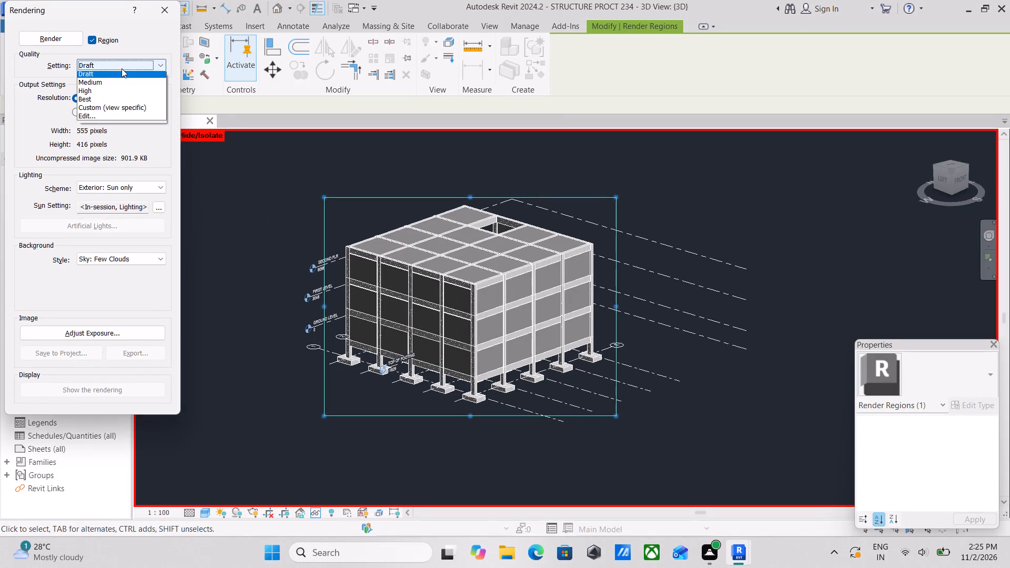
{"action": "left_click", "coordinate": [111, 94]}
{"action": "left_click", "coordinate": [73, 34]}
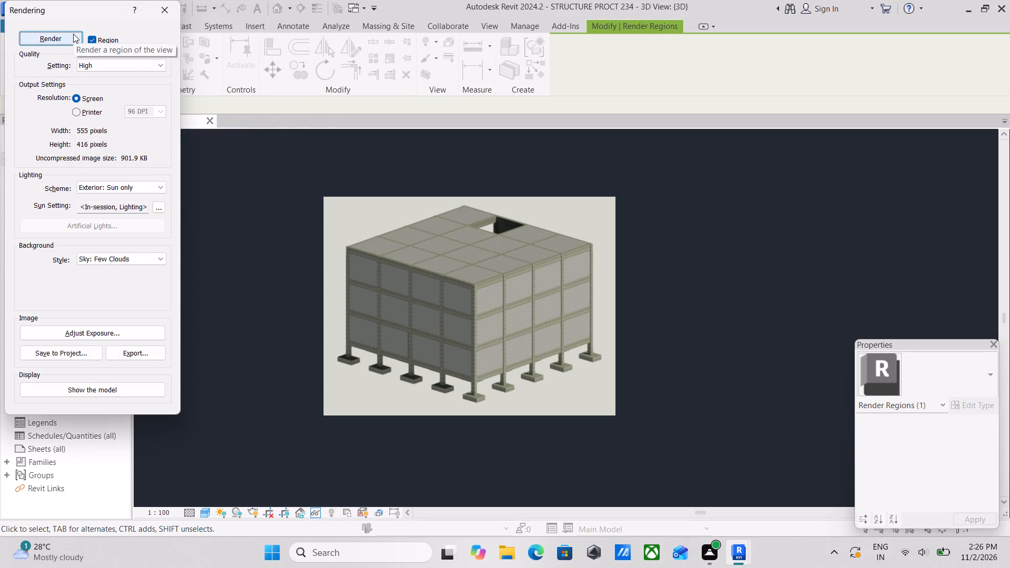
Capture a screenshot of the rendered building image with the Snipping Tool.
{"action": "scroll", "coordinate": [285, 256], "scroll_direction": "up", "scroll_amount": 3}
{"action": "scroll", "coordinate": [409, 274], "scroll_direction": "down", "scroll_amount": 3}
{"action": "middle_click_drag", "start_coordinate": [367, 256], "coordinate": [347, 254]}
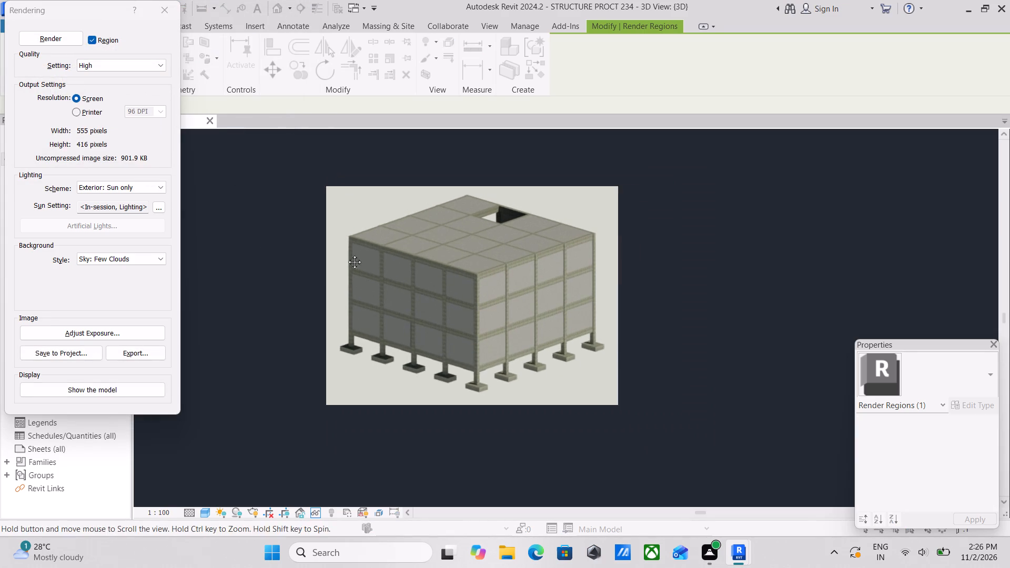
{"action": "middle_click_drag", "start_coordinate": [347, 254], "coordinate": [334, 254]}
{"action": "scroll", "coordinate": [327, 270], "scroll_direction": "down", "scroll_amount": 3}
{"action": "scroll", "coordinate": [334, 278], "scroll_direction": "up", "scroll_amount": 3}
{"action": "middle_click_drag", "start_coordinate": [329, 277], "coordinate": [286, 270]}
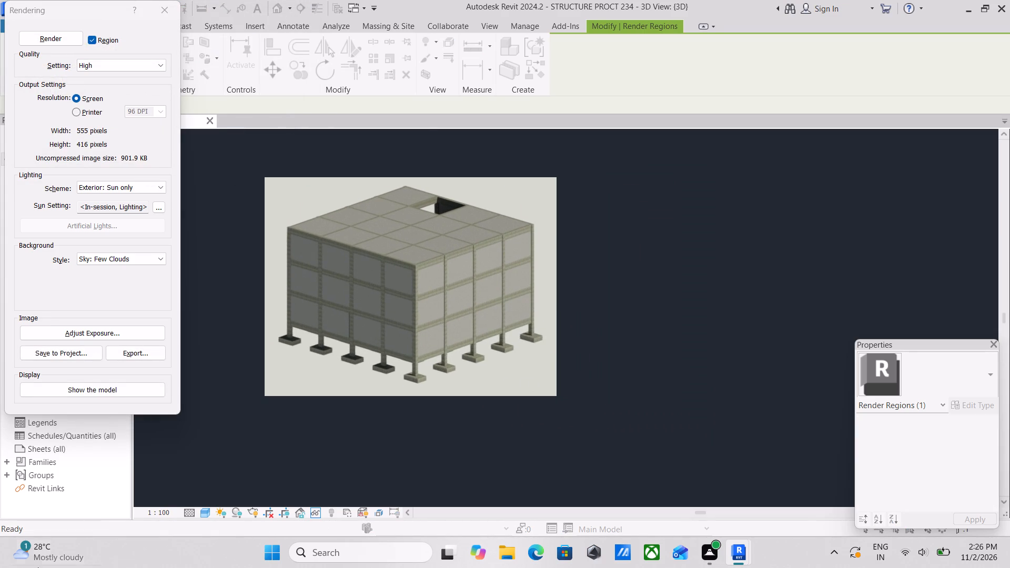
{"action": "key", "text": "shift+super+s"}
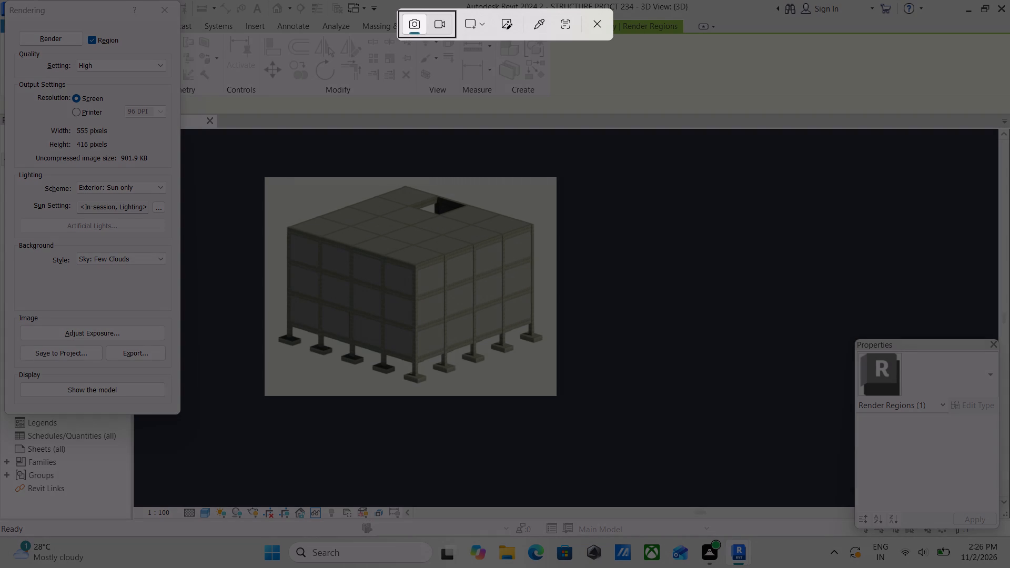
{"action": "left_click_drag", "start_coordinate": [275, 174], "coordinate": [559, 377]}
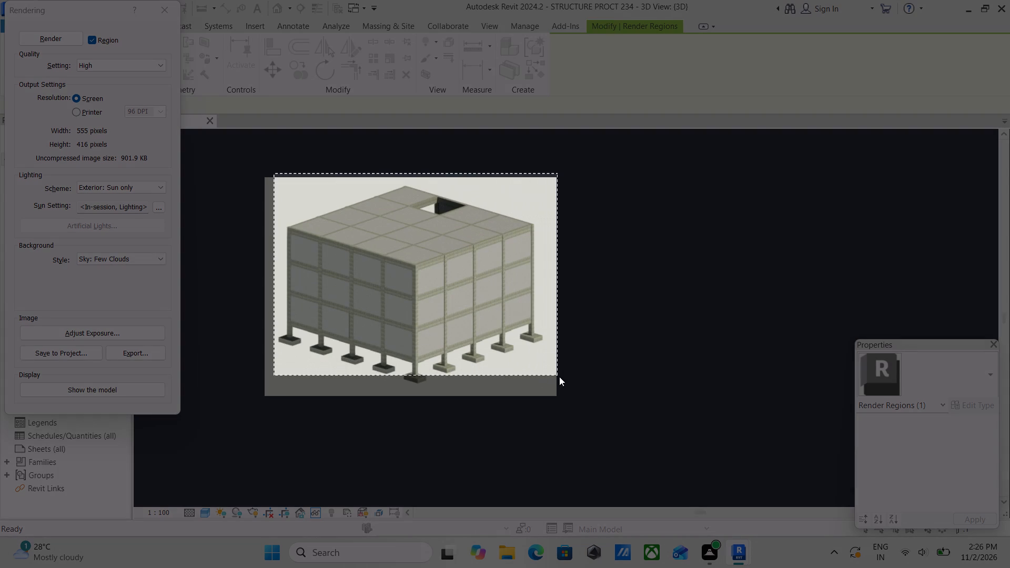
{"action": "left_click_drag", "start_coordinate": [559, 377], "coordinate": [540, 379]}
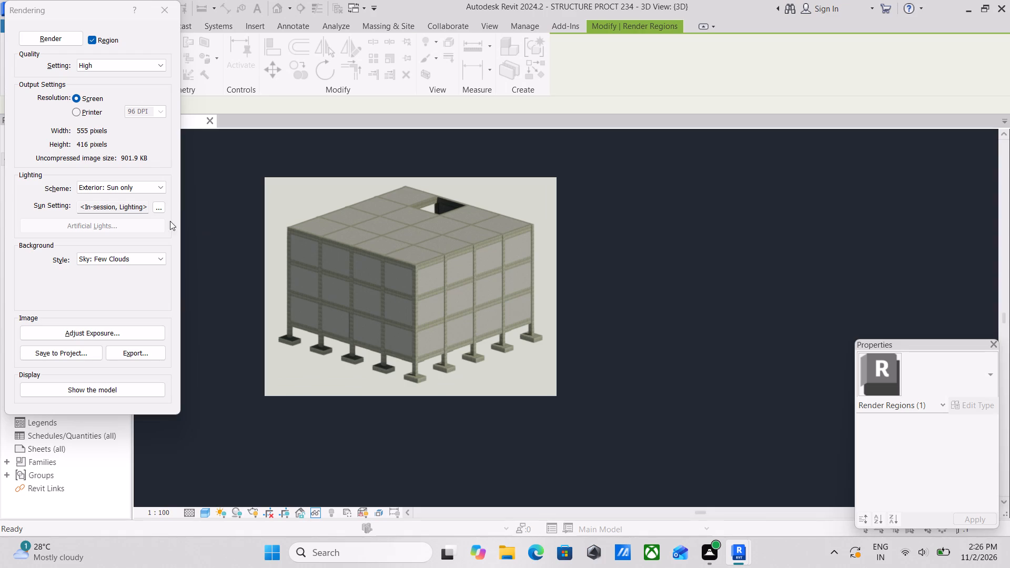
Close the Rendering dialog and capture a screenshot of the 3D model view with the Snipping Tool.
{"action": "left_click", "coordinate": [158, 9]}
{"action": "scroll", "coordinate": [451, 332], "scroll_direction": "up", "scroll_amount": 3}
{"action": "scroll", "coordinate": [433, 311], "scroll_direction": "down", "scroll_amount": 1}
{"action": "middle_click_drag", "start_coordinate": [429, 309], "coordinate": [461, 308]}
{"action": "scroll", "coordinate": [380, 311], "scroll_direction": "down", "scroll_amount": 1}
{"action": "middle_click_drag", "start_coordinate": [380, 311], "coordinate": [440, 326]}
{"action": "middle_click_drag", "start_coordinate": [439, 326], "coordinate": [439, 321]}
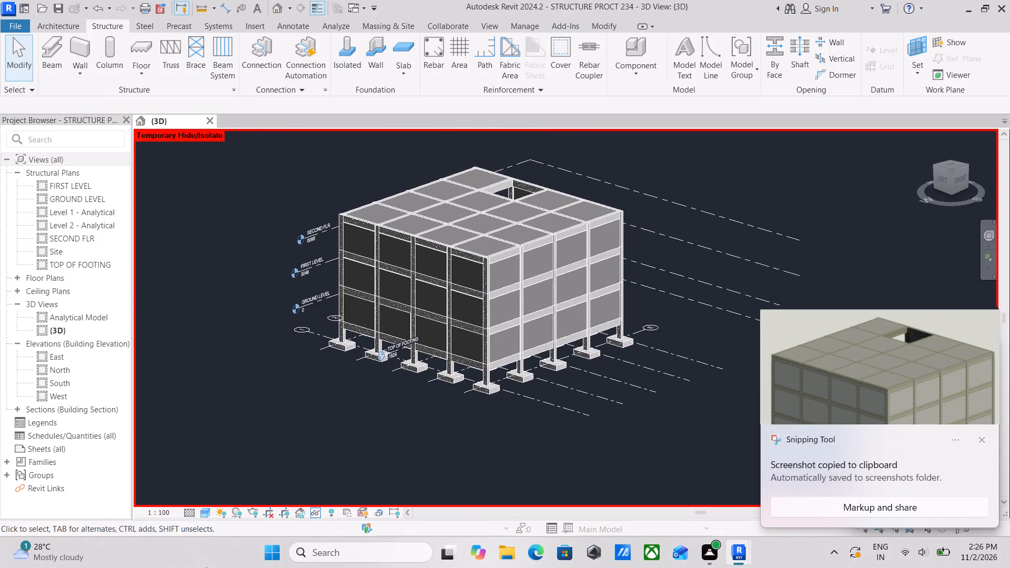
{"action": "key", "text": "shift+super+s"}
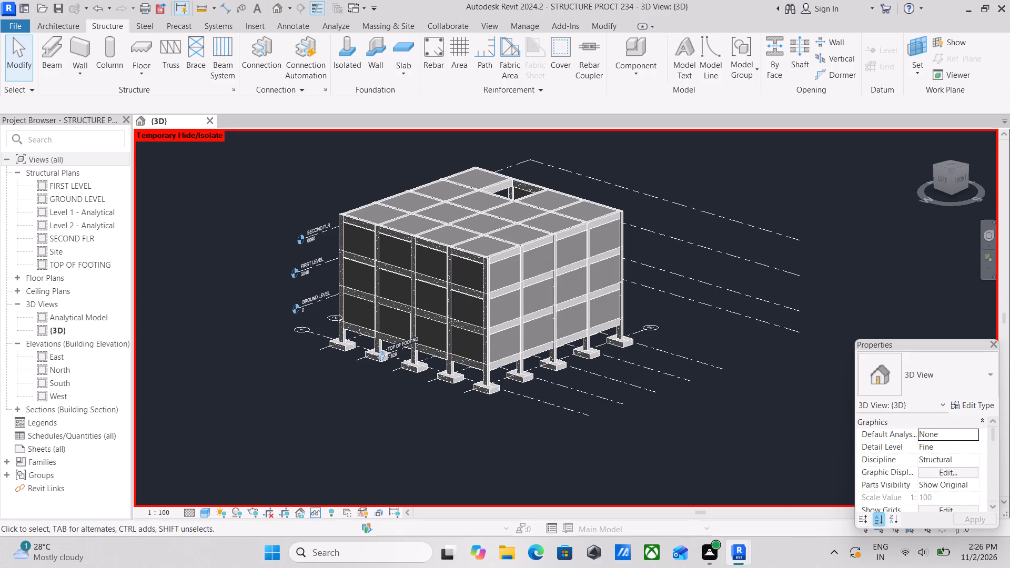
{"action": "left_click_drag", "start_coordinate": [262, 155], "coordinate": [651, 418]}
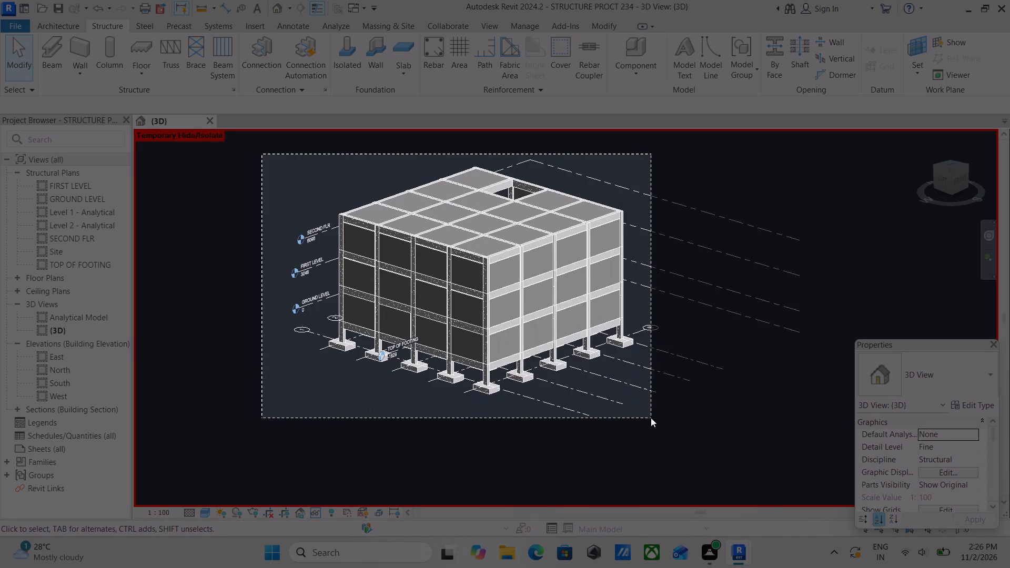
{"action": "left_click_drag", "start_coordinate": [651, 418], "coordinate": [661, 418]}
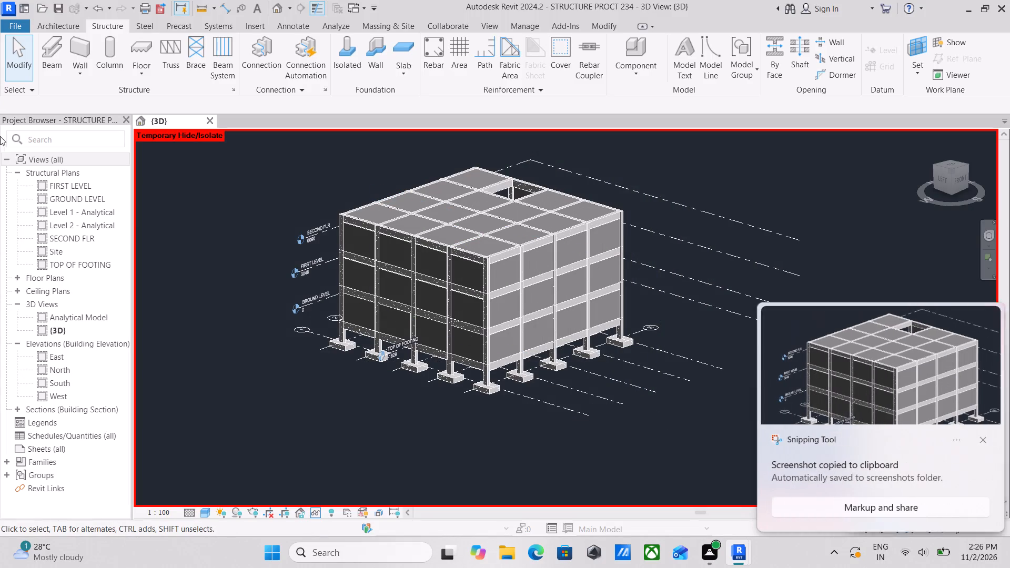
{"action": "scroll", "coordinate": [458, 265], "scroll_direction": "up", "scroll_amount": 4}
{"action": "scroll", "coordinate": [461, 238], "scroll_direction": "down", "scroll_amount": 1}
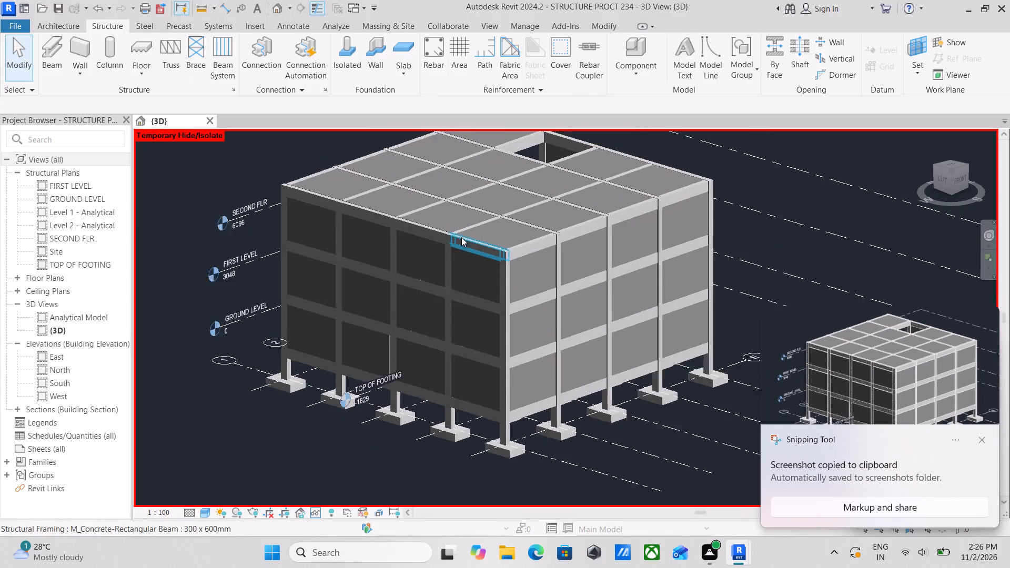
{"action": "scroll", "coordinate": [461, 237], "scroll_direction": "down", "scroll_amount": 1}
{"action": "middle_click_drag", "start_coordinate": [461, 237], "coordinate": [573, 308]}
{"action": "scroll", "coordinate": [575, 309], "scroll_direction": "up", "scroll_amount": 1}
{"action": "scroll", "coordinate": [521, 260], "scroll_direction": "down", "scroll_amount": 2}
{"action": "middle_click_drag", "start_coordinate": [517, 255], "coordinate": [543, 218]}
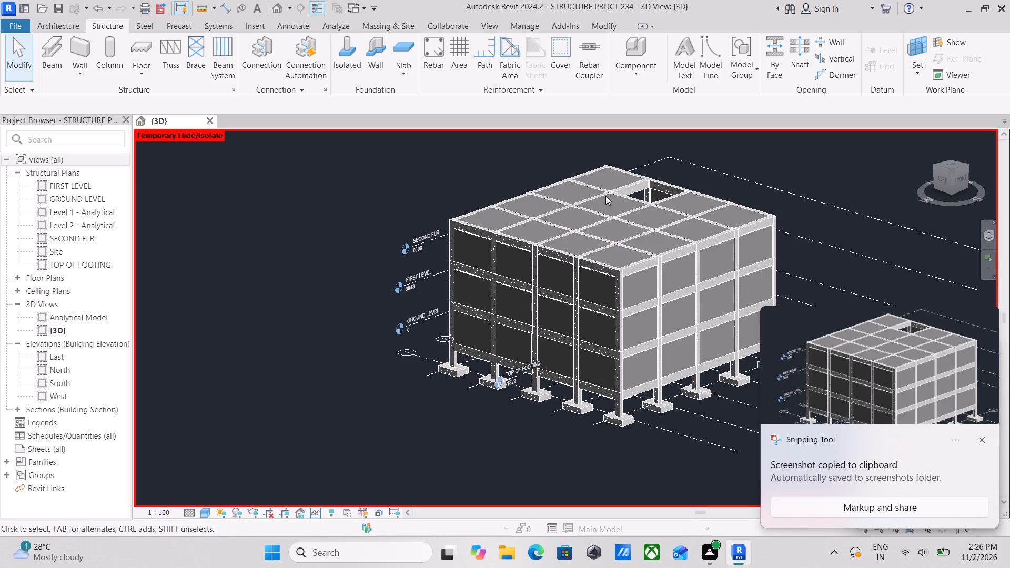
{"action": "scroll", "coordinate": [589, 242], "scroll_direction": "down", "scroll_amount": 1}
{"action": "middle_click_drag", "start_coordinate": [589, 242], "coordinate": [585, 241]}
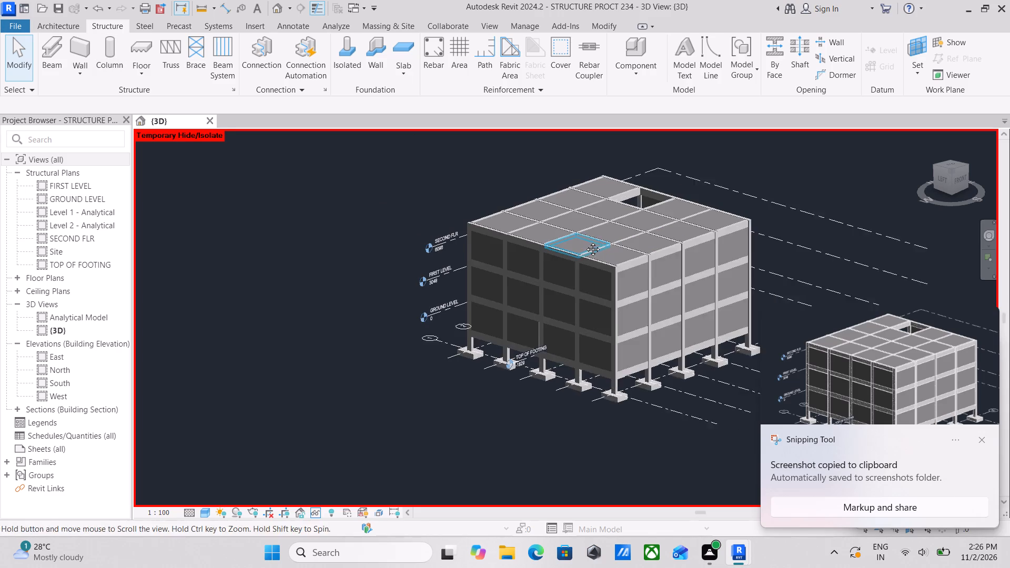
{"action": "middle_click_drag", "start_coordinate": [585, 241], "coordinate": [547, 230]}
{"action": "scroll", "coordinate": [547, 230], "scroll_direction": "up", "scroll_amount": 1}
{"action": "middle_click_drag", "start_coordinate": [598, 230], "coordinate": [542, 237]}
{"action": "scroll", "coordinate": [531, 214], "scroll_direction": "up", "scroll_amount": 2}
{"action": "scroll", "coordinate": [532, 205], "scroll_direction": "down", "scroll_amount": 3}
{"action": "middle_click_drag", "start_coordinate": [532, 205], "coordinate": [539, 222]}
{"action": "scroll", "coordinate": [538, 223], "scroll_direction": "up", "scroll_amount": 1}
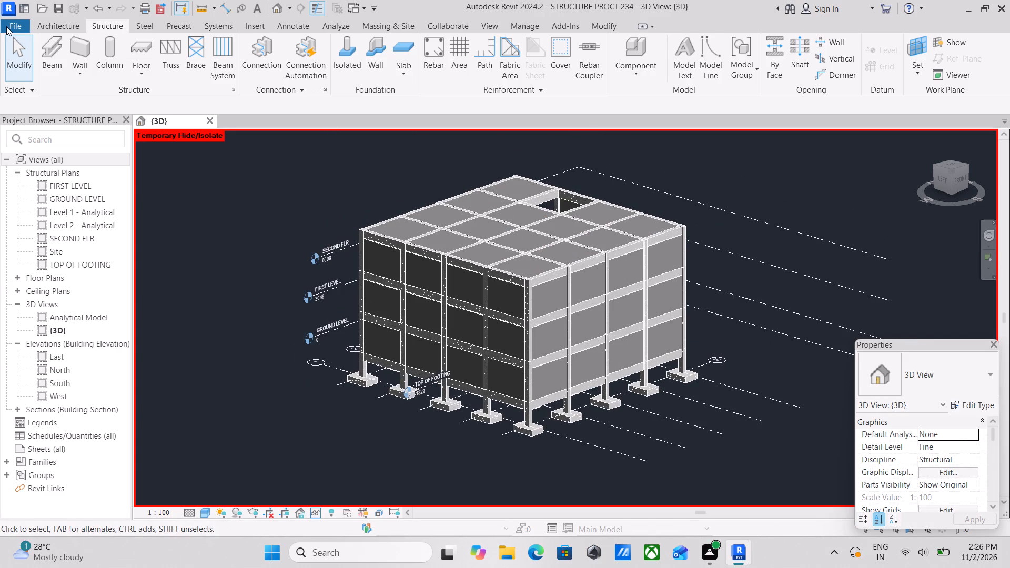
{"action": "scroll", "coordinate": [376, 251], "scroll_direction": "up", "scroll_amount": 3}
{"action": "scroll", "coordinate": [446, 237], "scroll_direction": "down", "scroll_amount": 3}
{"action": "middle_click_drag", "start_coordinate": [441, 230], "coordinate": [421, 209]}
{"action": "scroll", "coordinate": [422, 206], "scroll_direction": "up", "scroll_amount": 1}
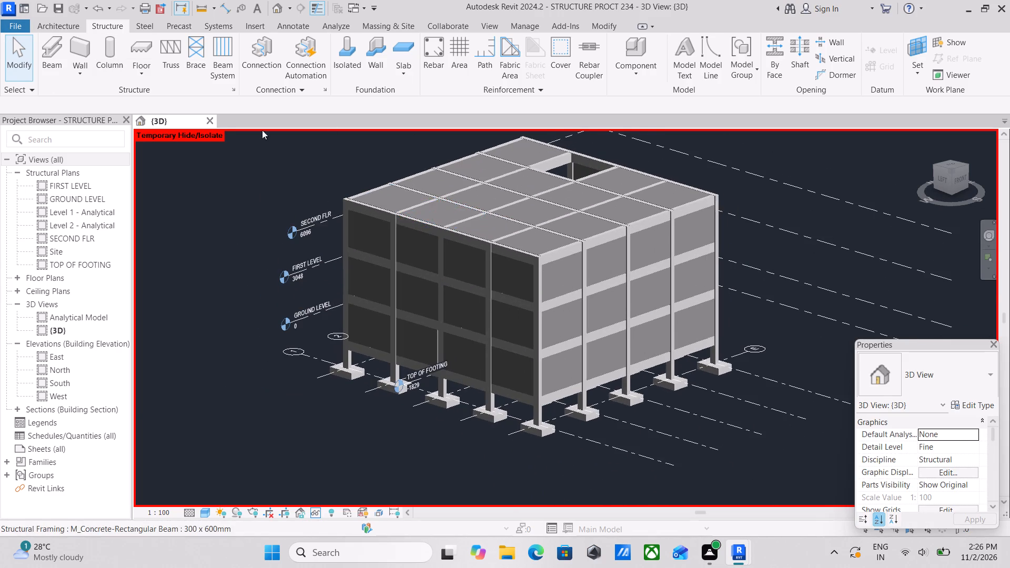
Save the current project.
{"action": "left_click", "coordinate": [7, 23]}
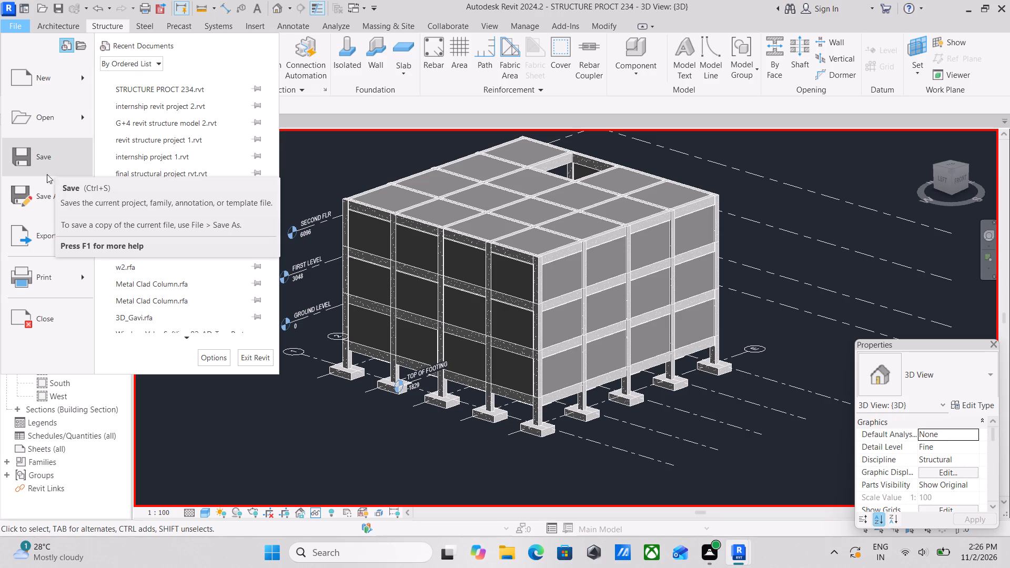
{"action": "left_click", "coordinate": [43, 168]}
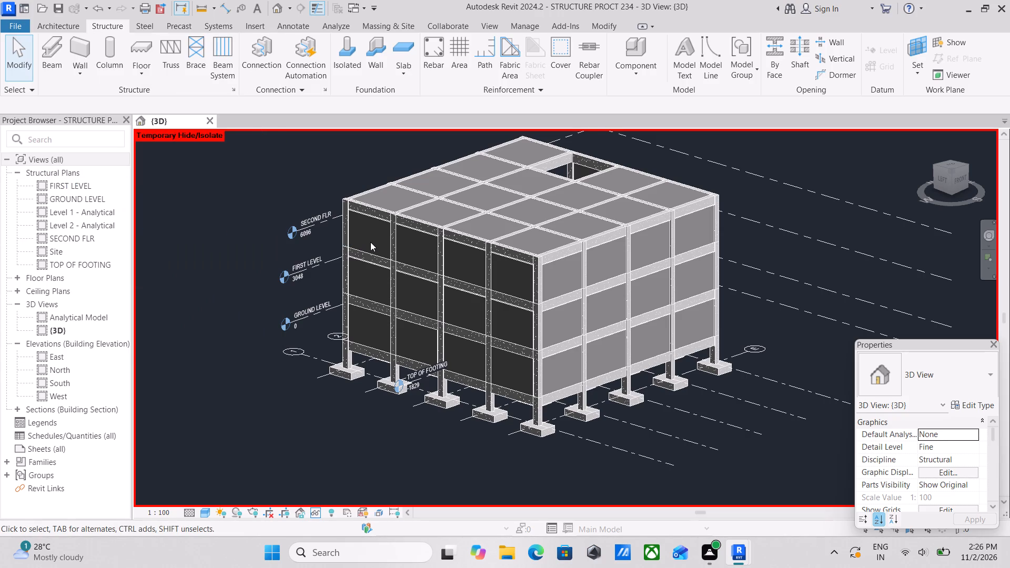
Save the model as a project file named STRUCTURE PROCT 234.rvt on the Desktop, over the existing file.
{"action": "scroll", "coordinate": [479, 318], "scroll_direction": "down", "scroll_amount": 1}
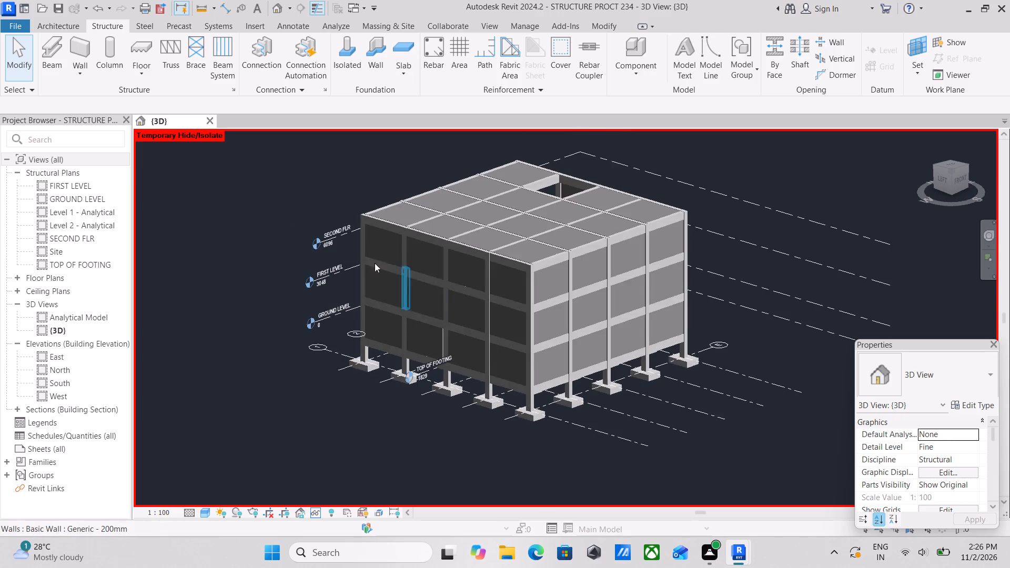
{"action": "left_click", "coordinate": [8, 24]}
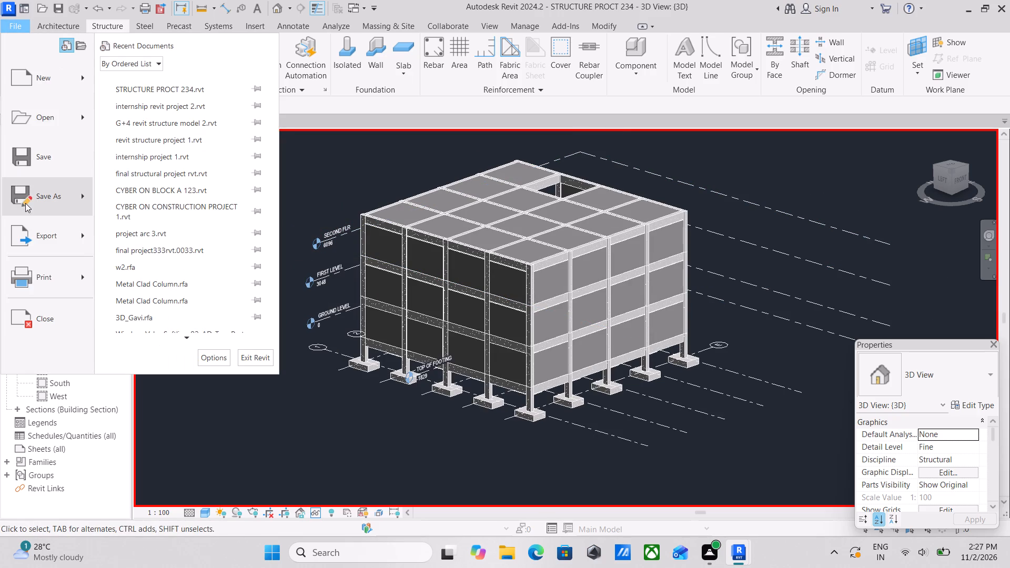
{"action": "left_click", "coordinate": [50, 199]}
{"action": "left_click", "coordinate": [143, 153]}
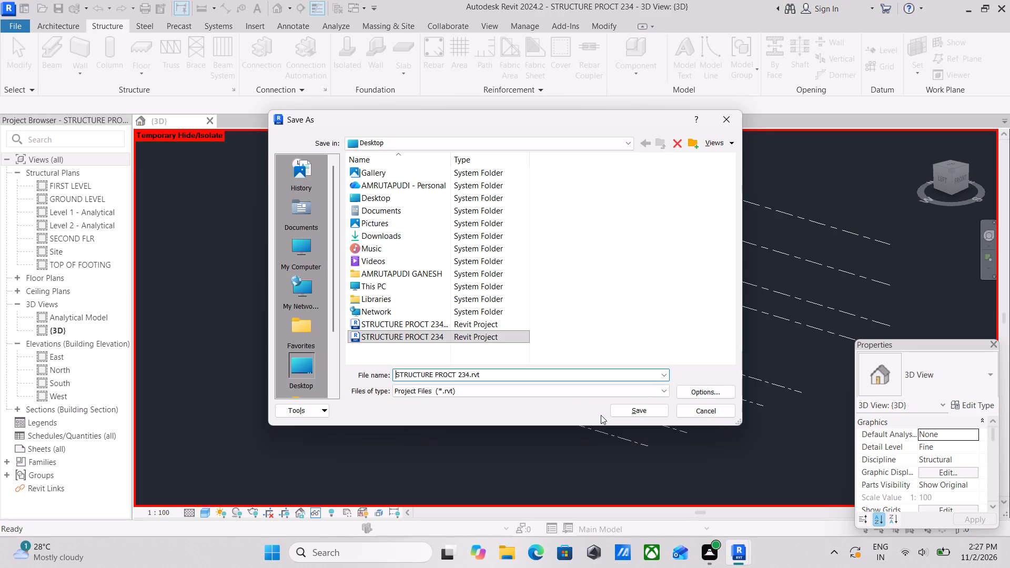
{"action": "left_click", "coordinate": [624, 412]}
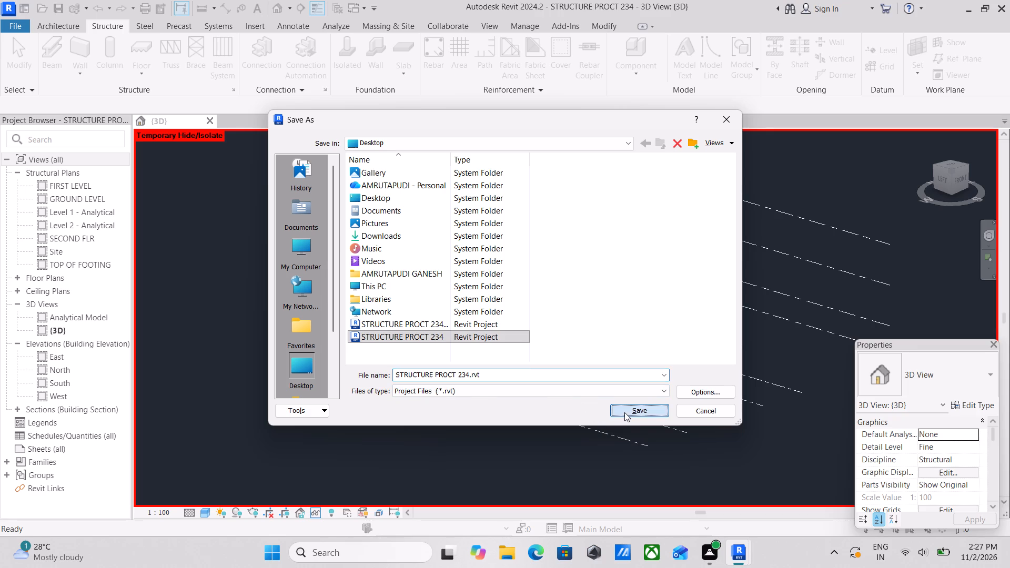